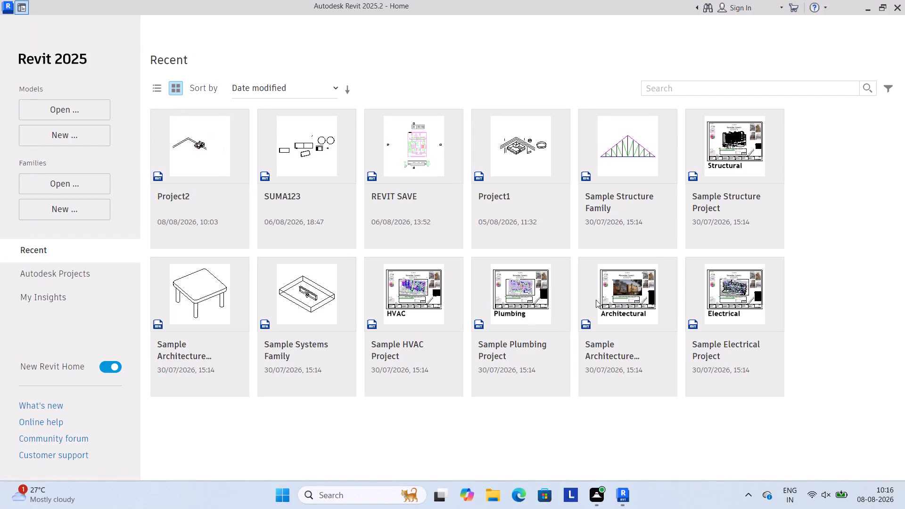
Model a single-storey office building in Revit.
Create a new project from the default.rte template in the English-Imperial templates folder.
{"action": "left_click", "coordinate": [68, 135]}
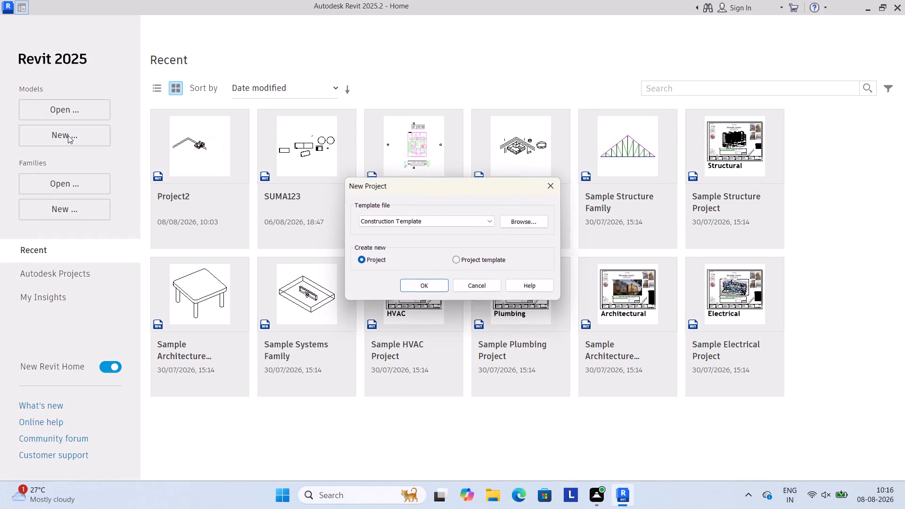
{"action": "left_click", "coordinate": [486, 219]}
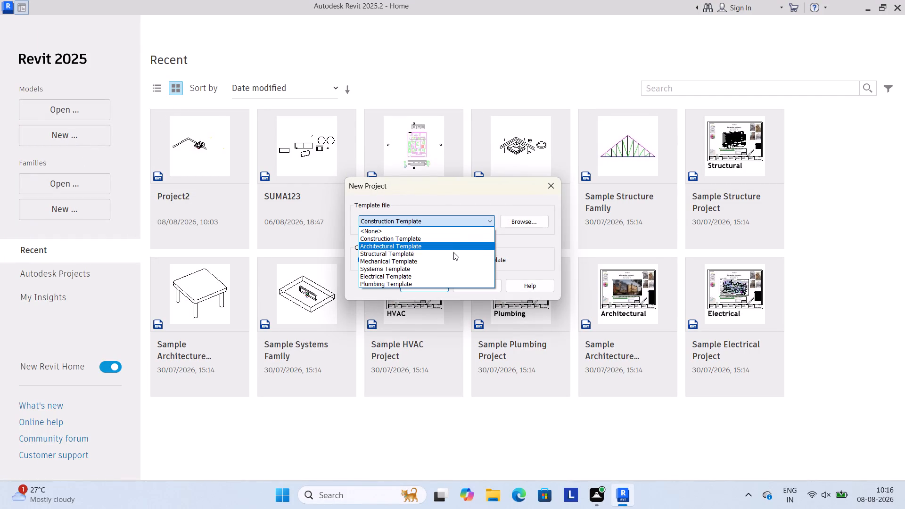
{"action": "left_click", "coordinate": [450, 248]}
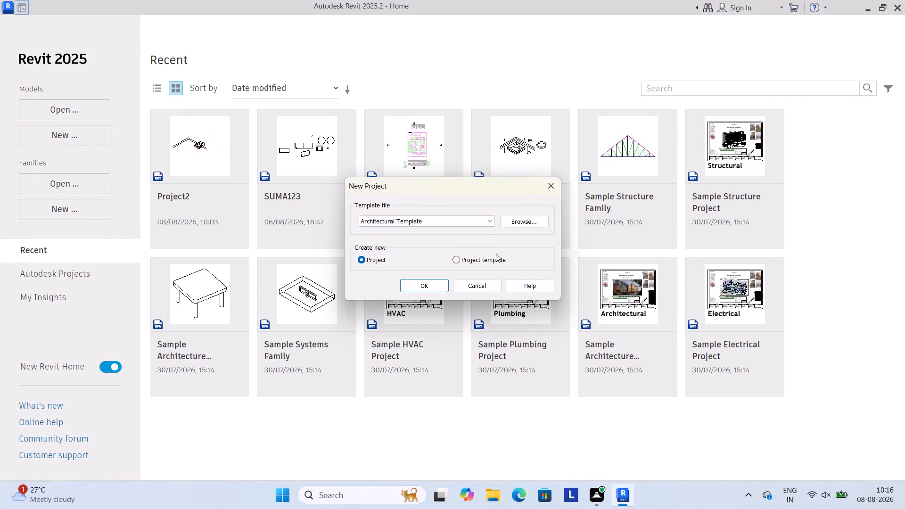
{"action": "left_click", "coordinate": [531, 219]}
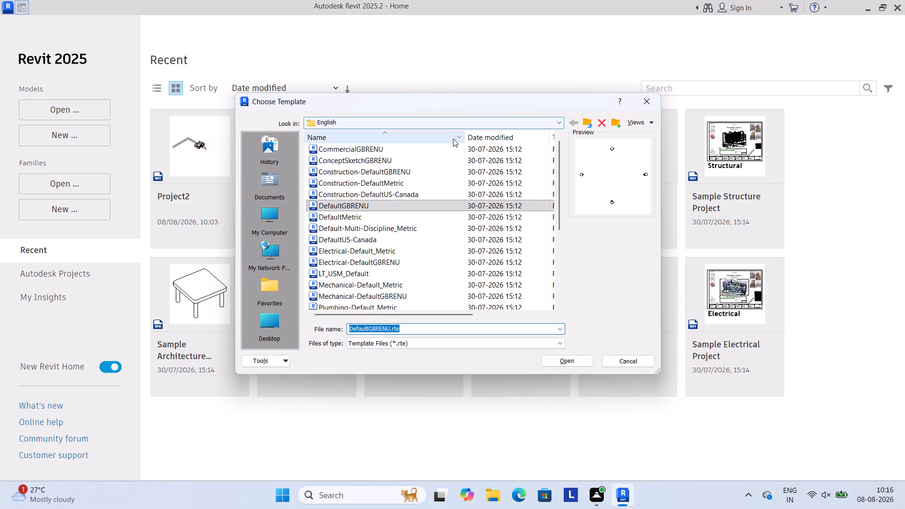
{"action": "left_click", "coordinate": [586, 121]}
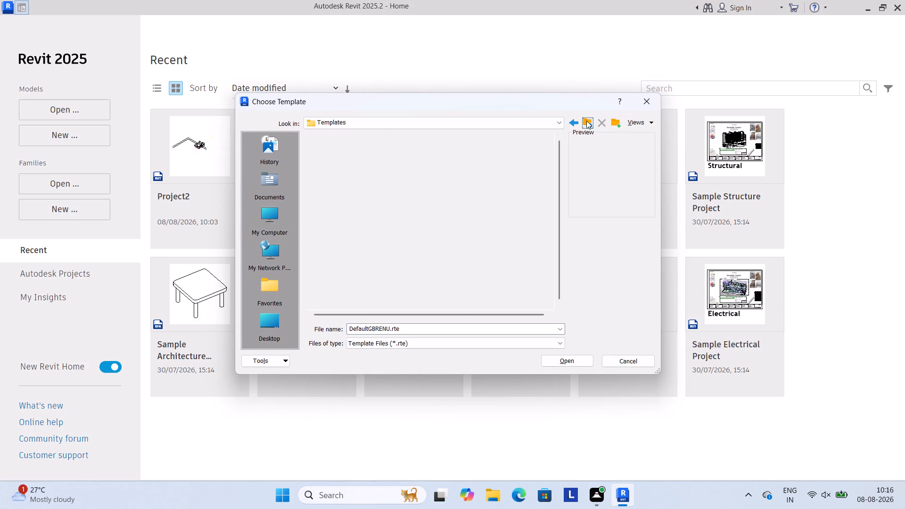
{"action": "left_click", "coordinate": [403, 181]}
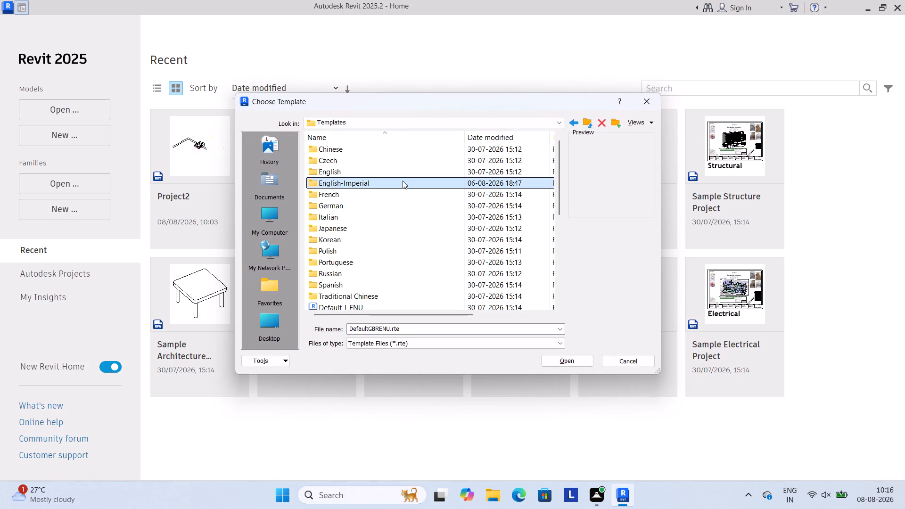
{"action": "left_click", "coordinate": [403, 181]}
{"action": "left_click", "coordinate": [402, 182]}
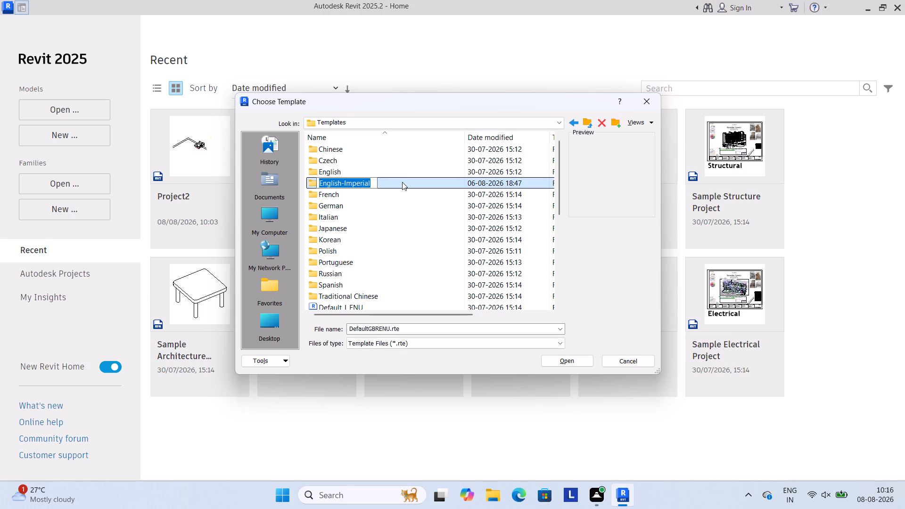
{"action": "left_click", "coordinate": [402, 182]}
{"action": "left_click", "coordinate": [431, 182]}
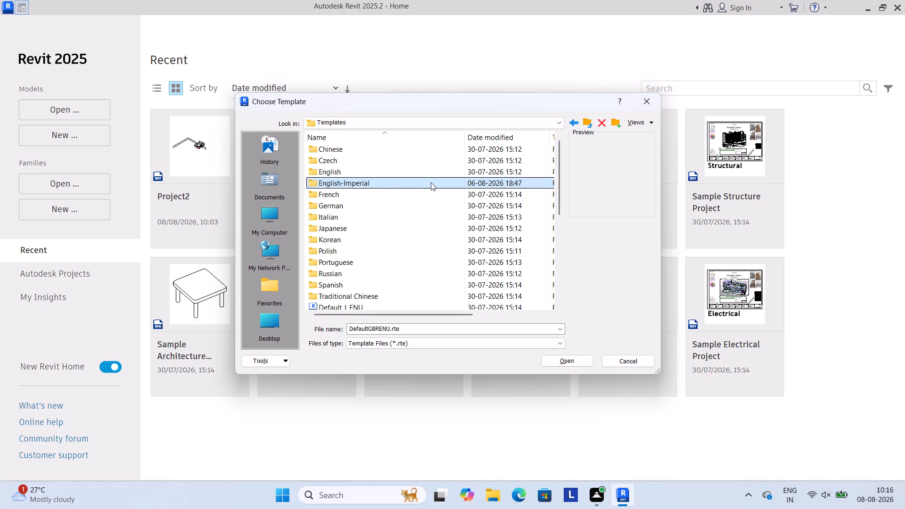
{"action": "left_click", "coordinate": [431, 182]}
{"action": "double_click", "coordinate": [427, 183]}
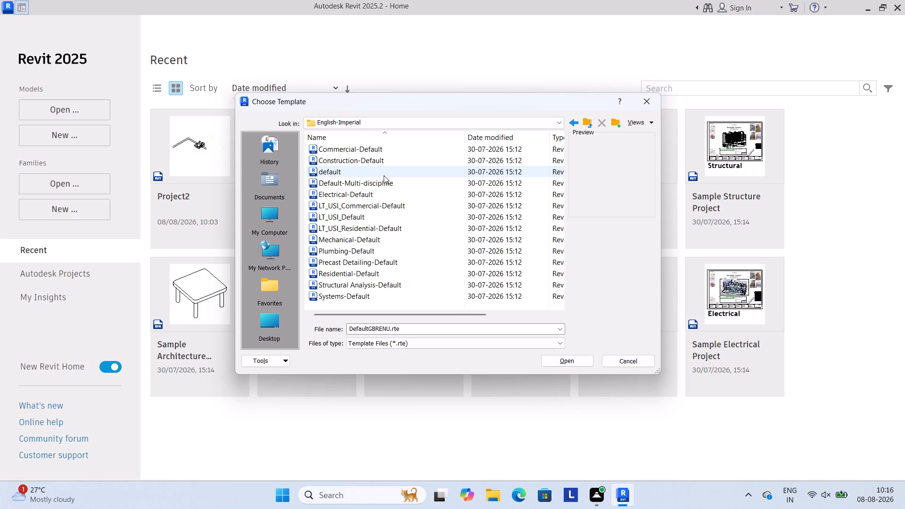
{"action": "double_click", "coordinate": [385, 171]}
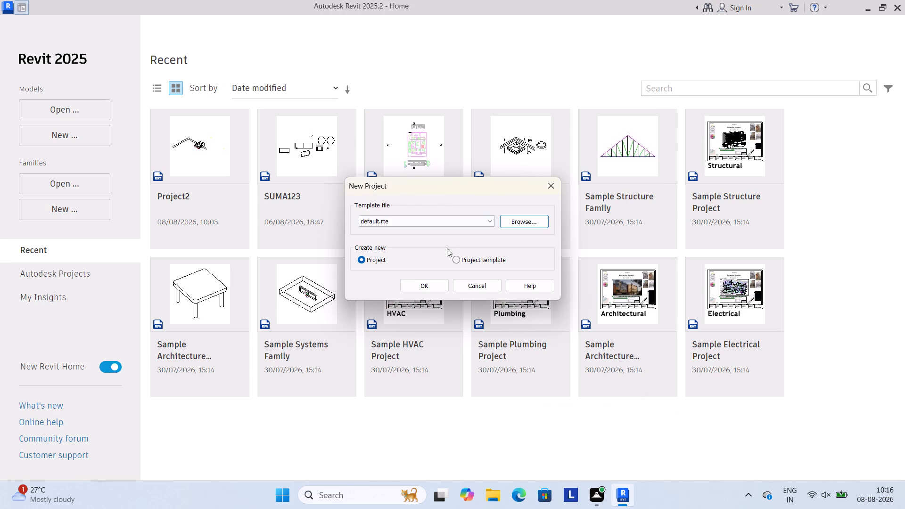
{"action": "left_click", "coordinate": [425, 287]}
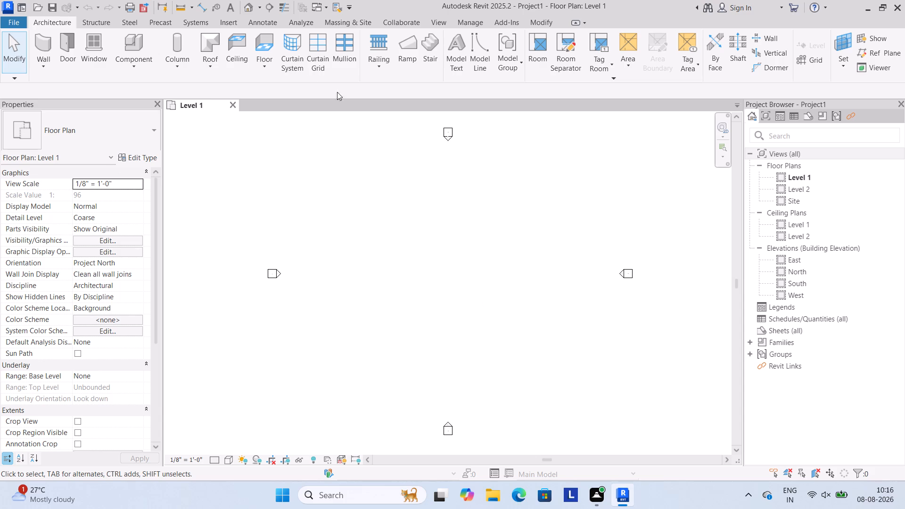
Import the CAD drawing suma1.dwg from the Documents folder into the Level 1 floor plan.
{"action": "left_click", "coordinate": [232, 21]}
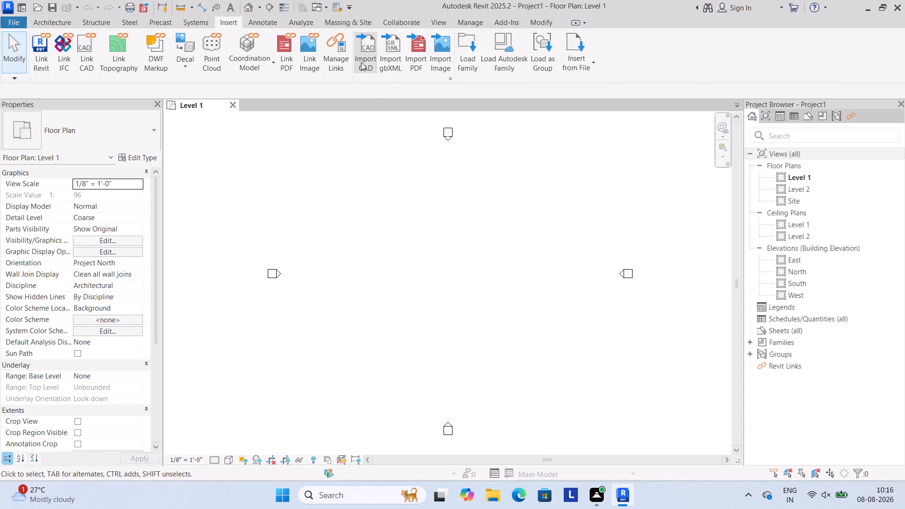
{"action": "left_click", "coordinate": [361, 62]}
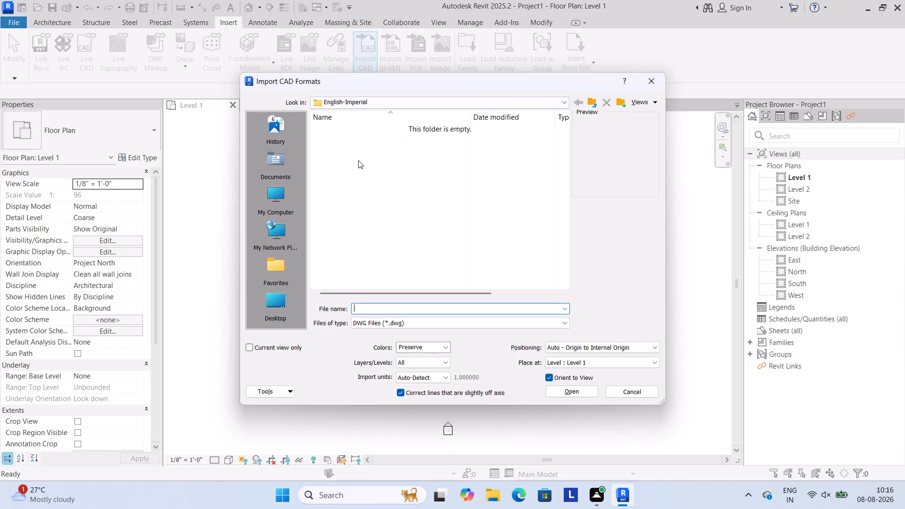
{"action": "left_click", "coordinate": [275, 165]}
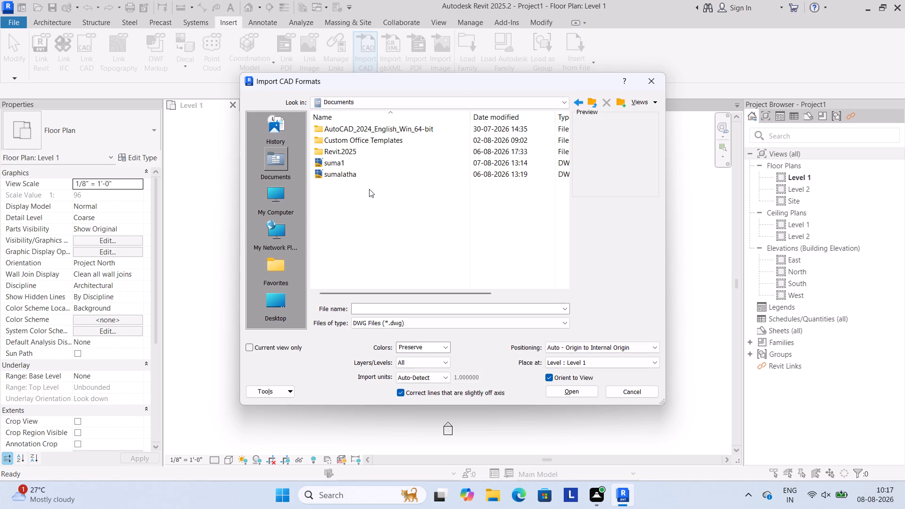
{"action": "double_click", "coordinate": [363, 165]}
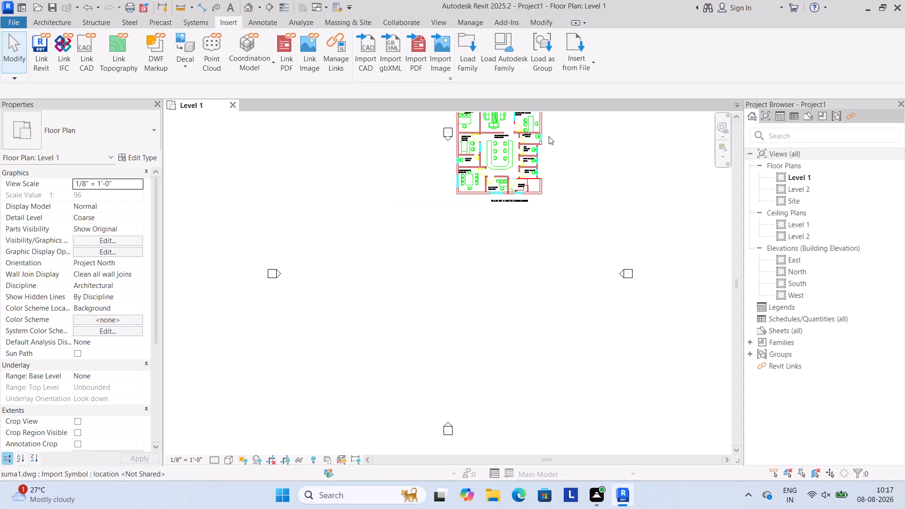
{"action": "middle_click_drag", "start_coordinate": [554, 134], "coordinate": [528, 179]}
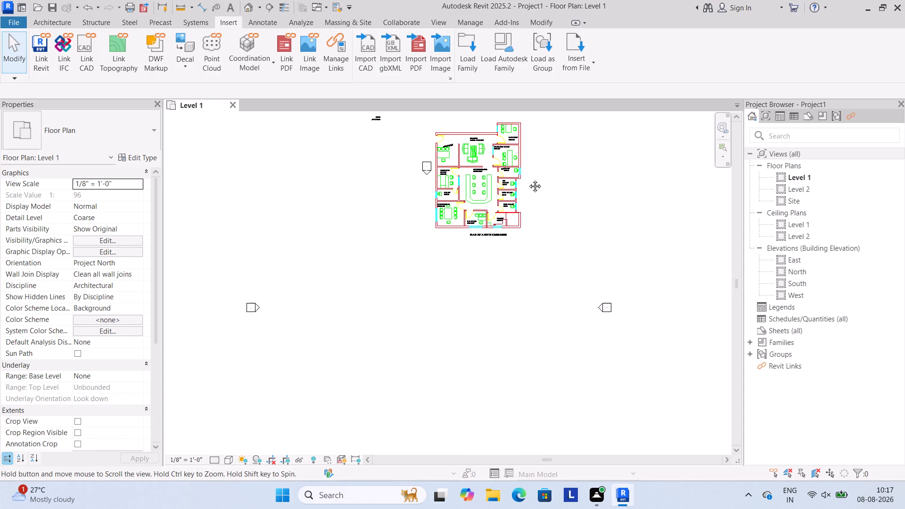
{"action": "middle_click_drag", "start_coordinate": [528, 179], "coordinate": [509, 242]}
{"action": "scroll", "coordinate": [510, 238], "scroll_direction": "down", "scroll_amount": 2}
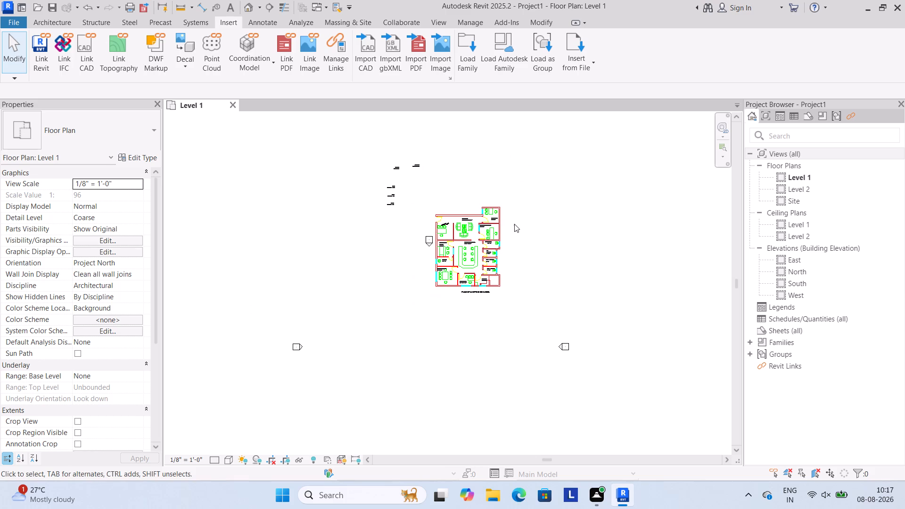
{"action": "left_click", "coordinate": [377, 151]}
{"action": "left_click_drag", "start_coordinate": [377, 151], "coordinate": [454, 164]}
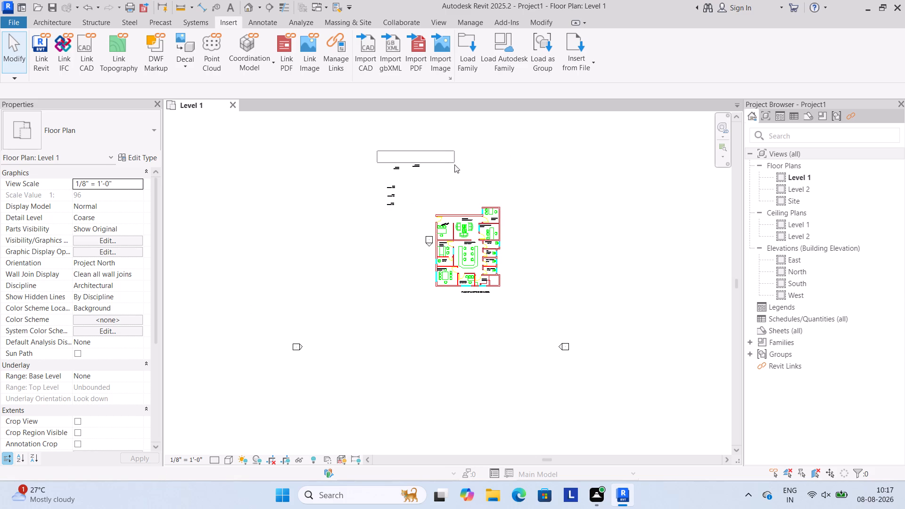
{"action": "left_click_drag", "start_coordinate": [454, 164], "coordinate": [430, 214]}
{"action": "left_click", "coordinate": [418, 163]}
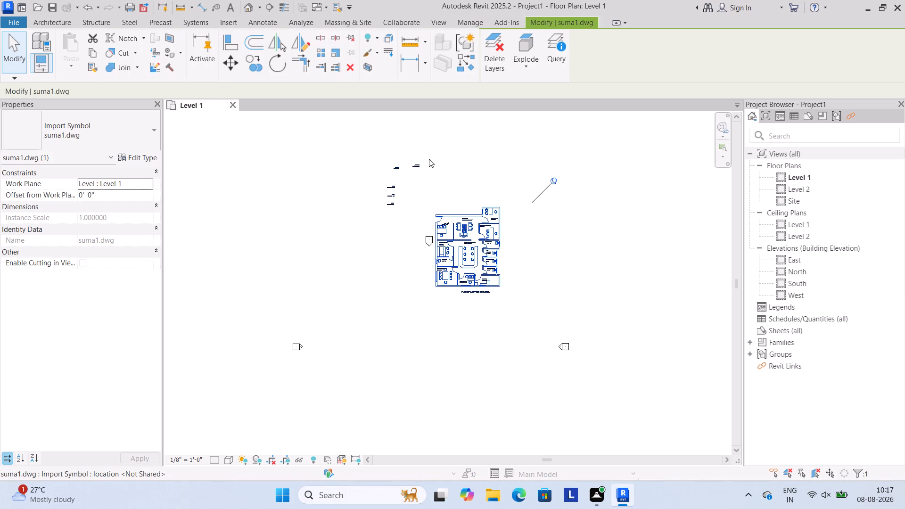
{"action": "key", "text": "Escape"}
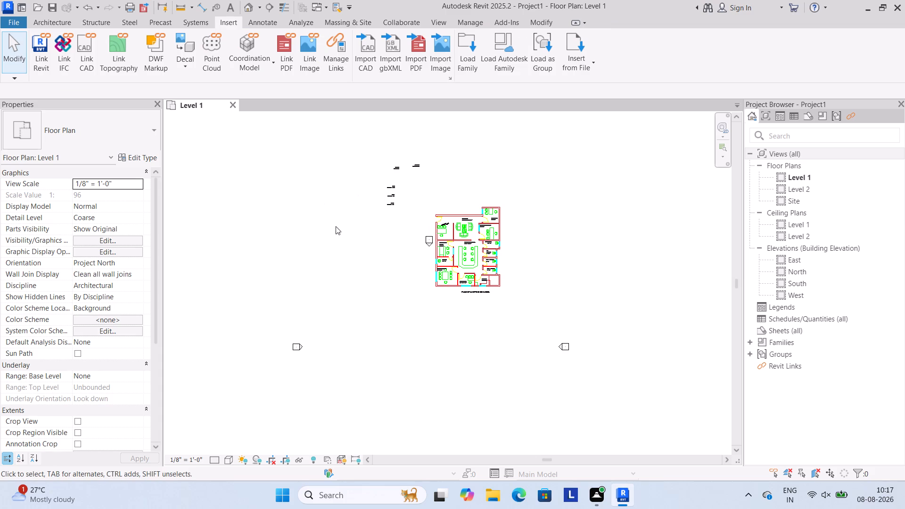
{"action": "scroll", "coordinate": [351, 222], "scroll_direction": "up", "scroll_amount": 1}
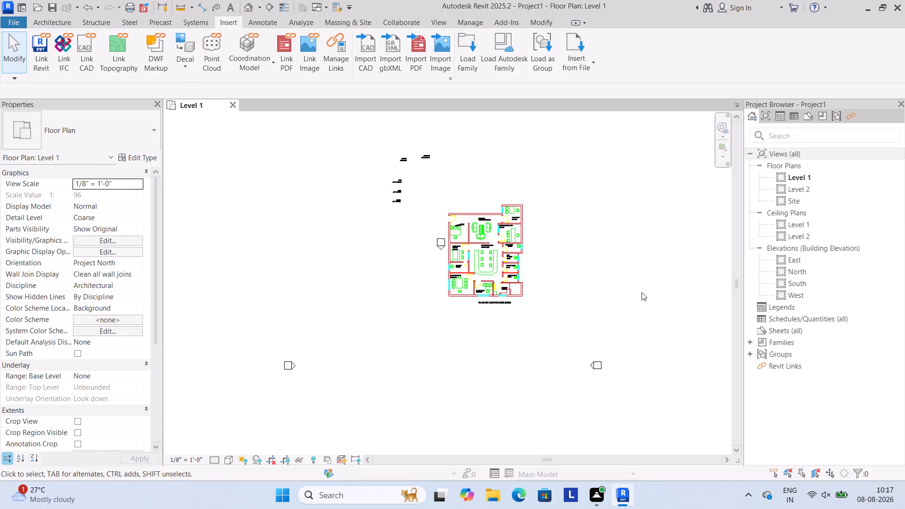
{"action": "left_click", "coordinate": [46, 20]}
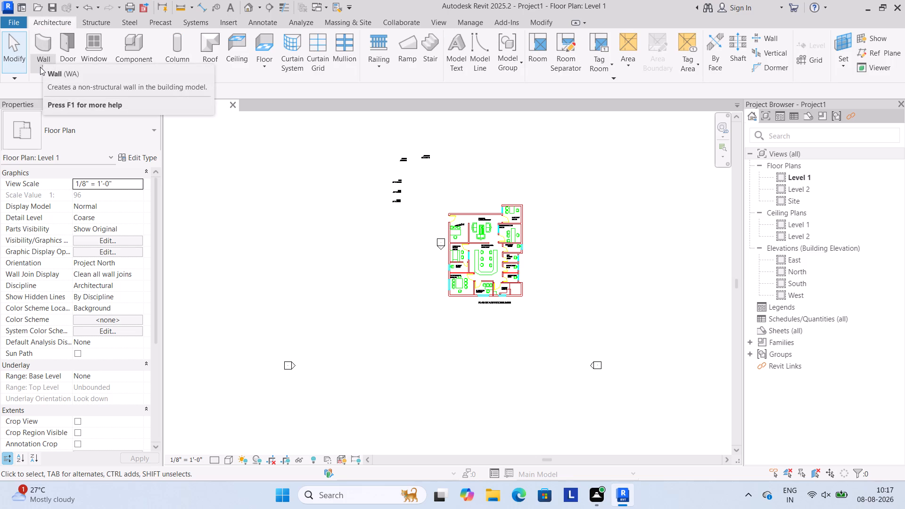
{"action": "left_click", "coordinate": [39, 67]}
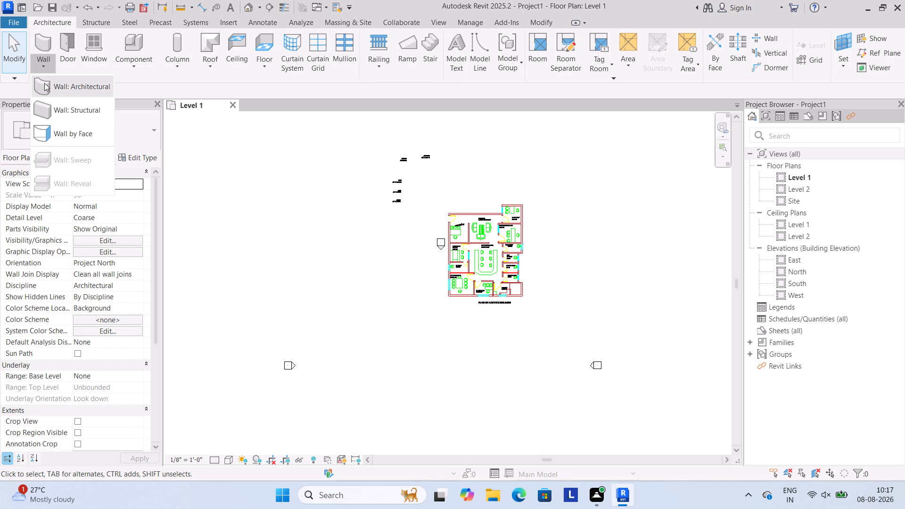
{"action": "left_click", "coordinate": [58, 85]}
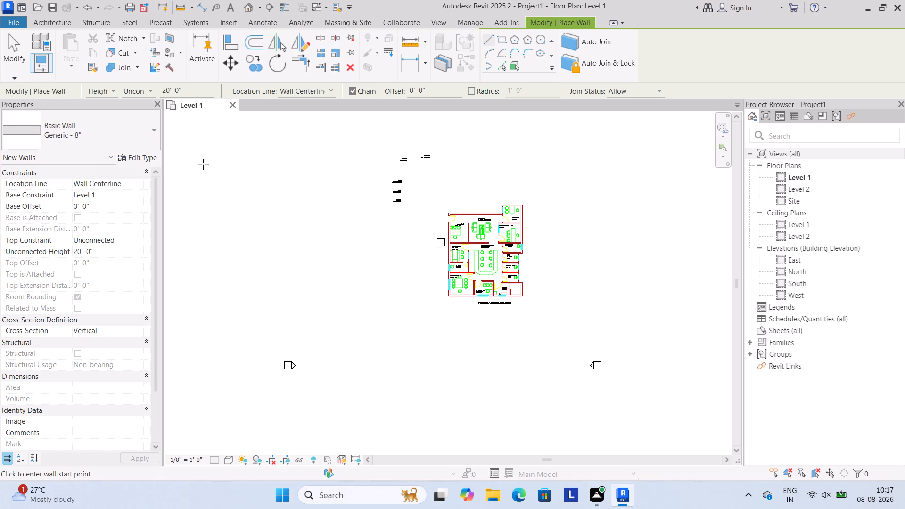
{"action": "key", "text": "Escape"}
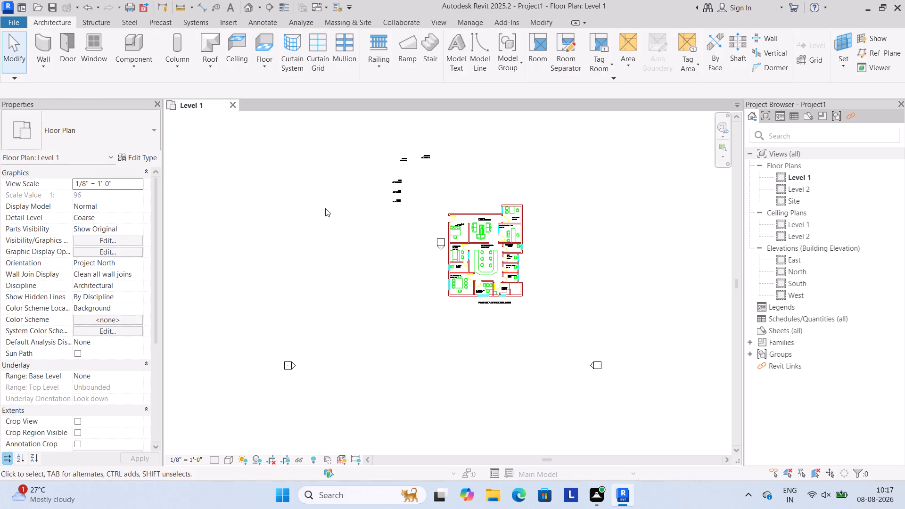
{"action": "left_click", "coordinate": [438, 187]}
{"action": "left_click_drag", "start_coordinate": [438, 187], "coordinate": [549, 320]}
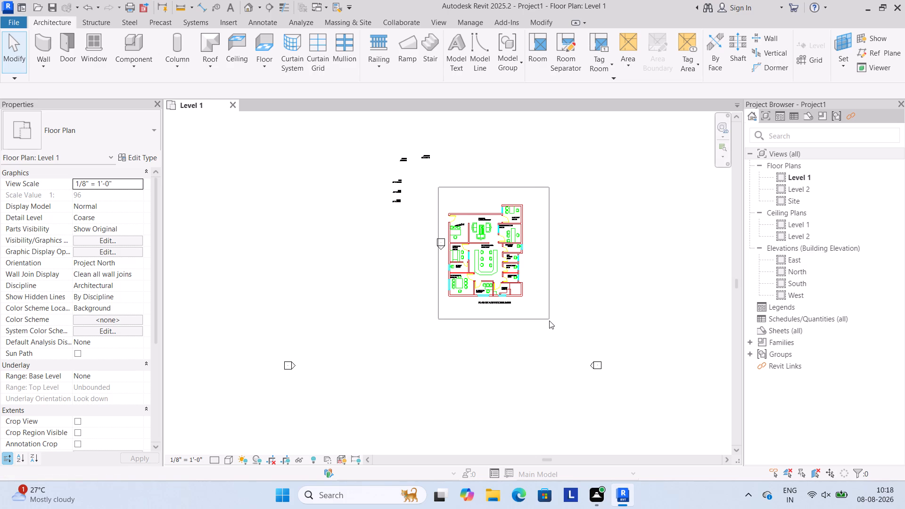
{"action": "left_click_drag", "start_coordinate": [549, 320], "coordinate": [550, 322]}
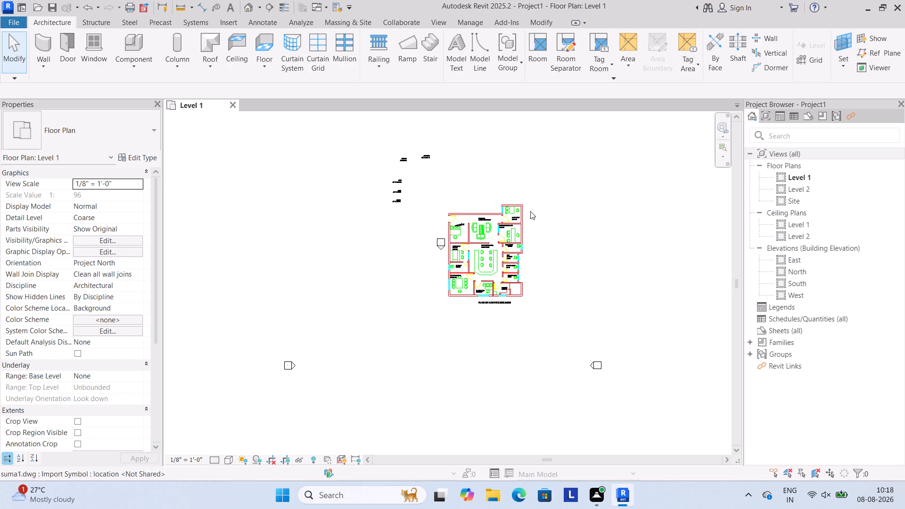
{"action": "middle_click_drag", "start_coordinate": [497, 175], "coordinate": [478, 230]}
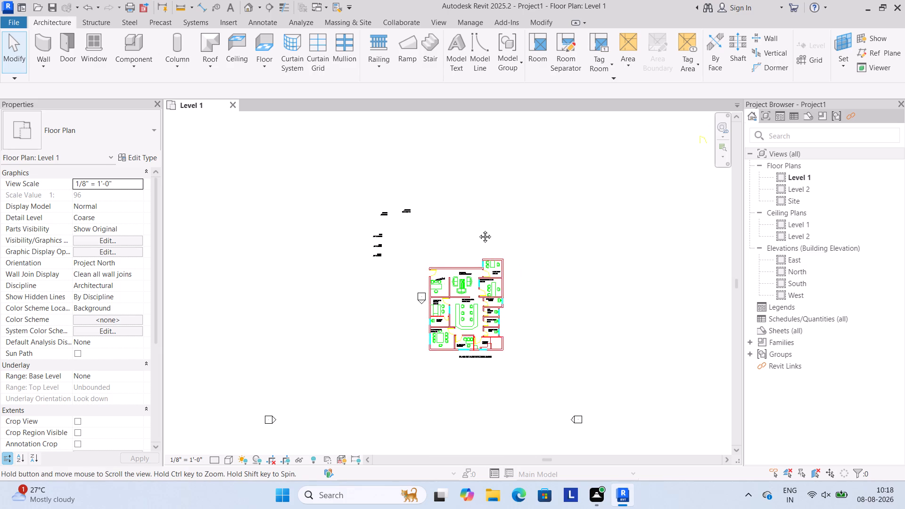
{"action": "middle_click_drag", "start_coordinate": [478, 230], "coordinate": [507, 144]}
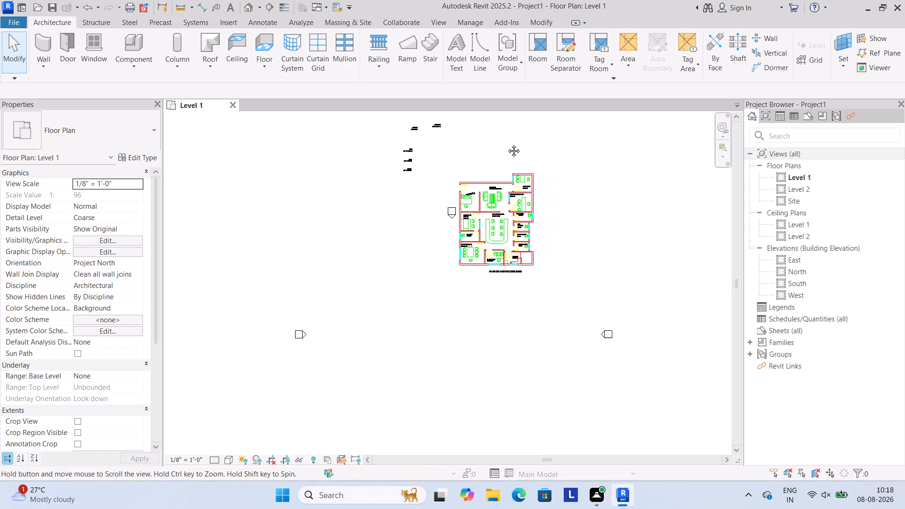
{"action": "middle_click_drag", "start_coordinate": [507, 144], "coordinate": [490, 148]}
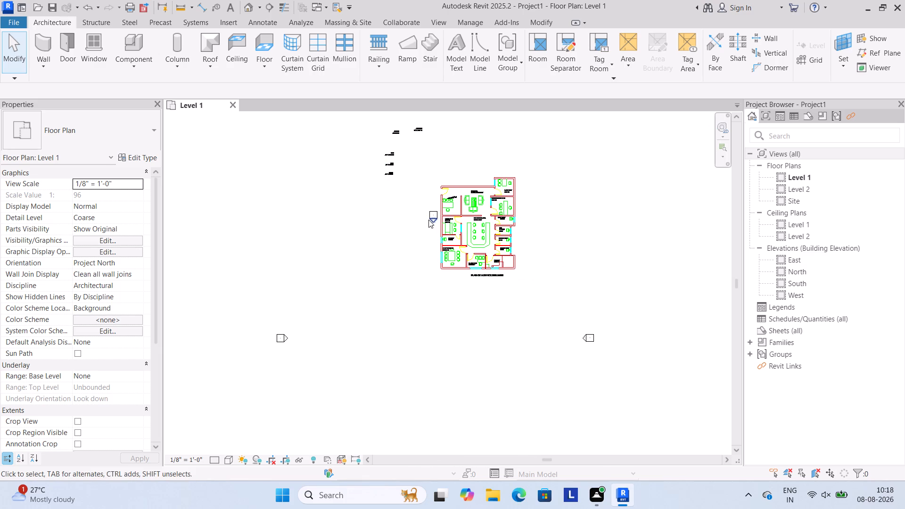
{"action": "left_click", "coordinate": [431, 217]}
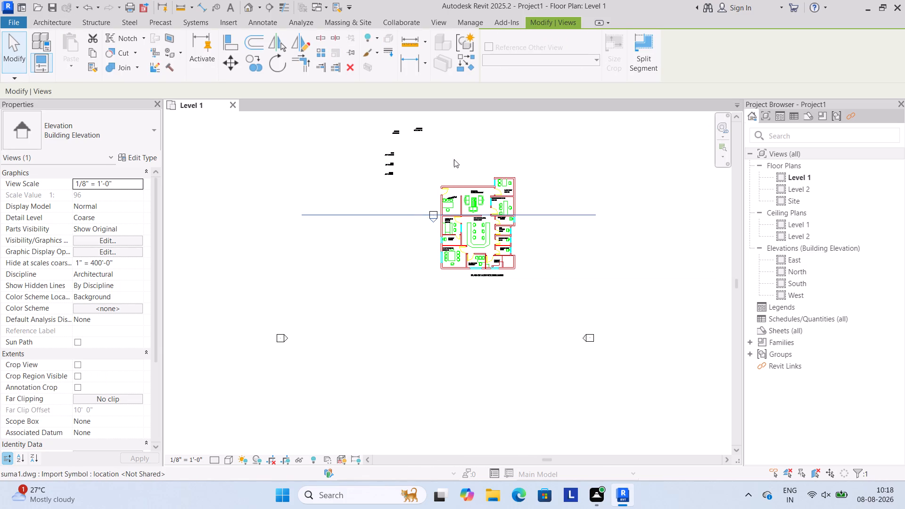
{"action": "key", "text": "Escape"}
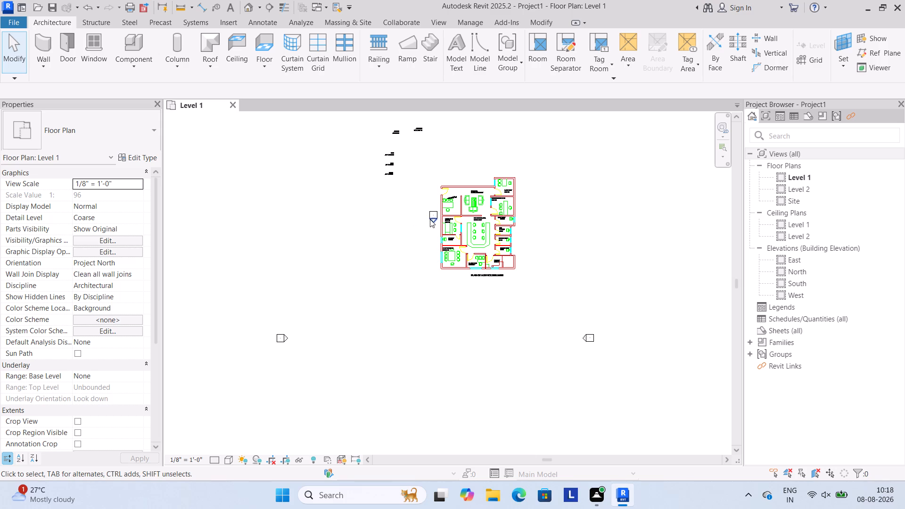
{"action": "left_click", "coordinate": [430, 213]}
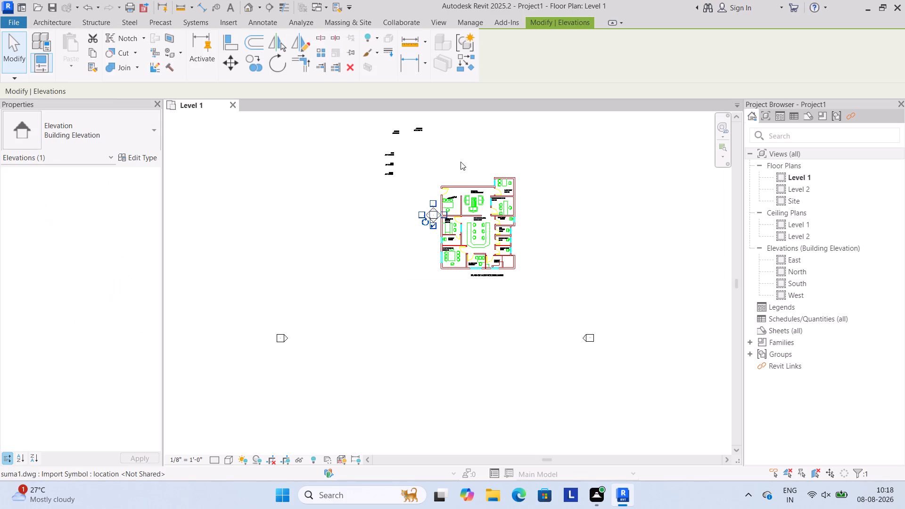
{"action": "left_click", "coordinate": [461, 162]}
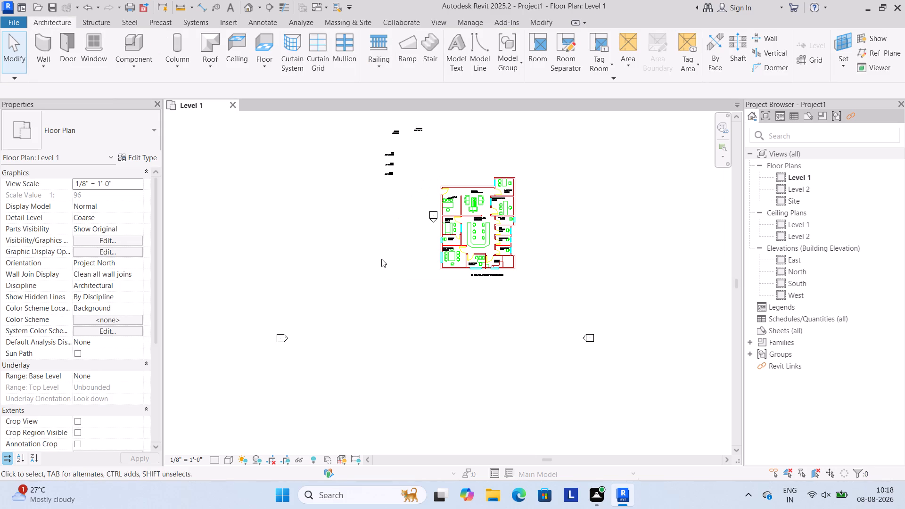
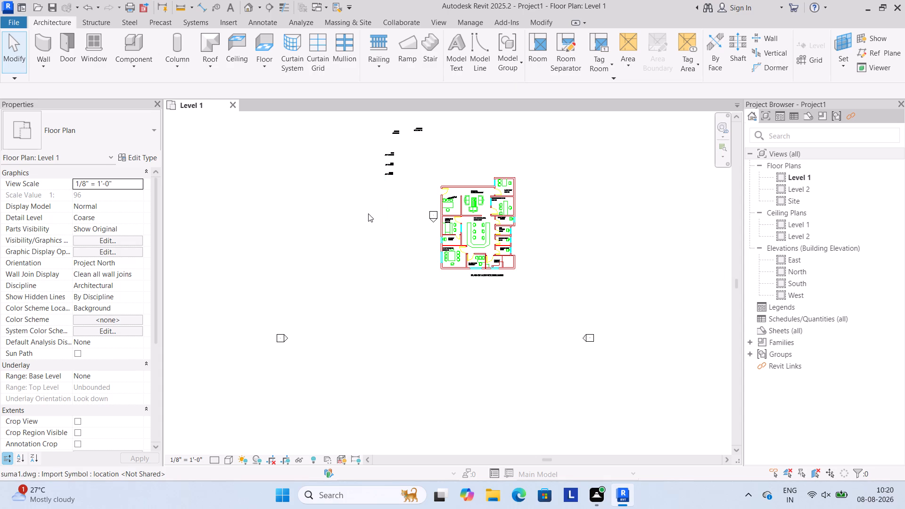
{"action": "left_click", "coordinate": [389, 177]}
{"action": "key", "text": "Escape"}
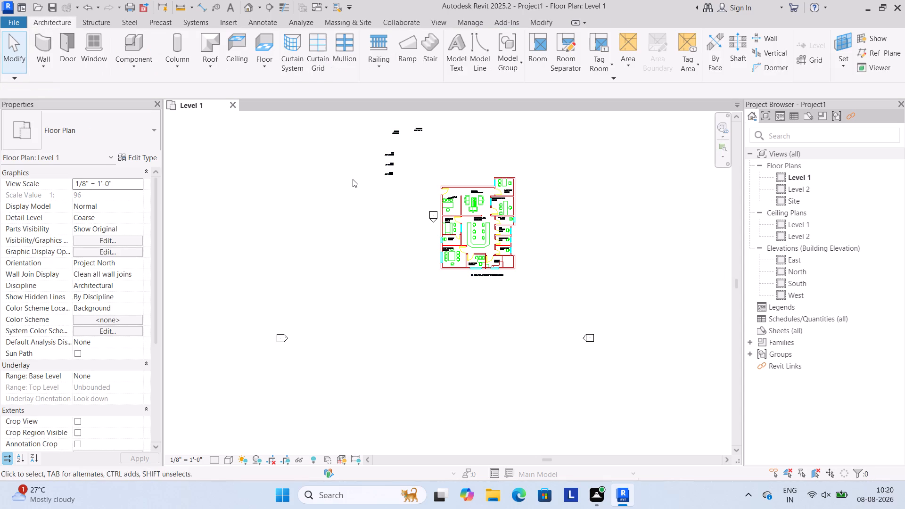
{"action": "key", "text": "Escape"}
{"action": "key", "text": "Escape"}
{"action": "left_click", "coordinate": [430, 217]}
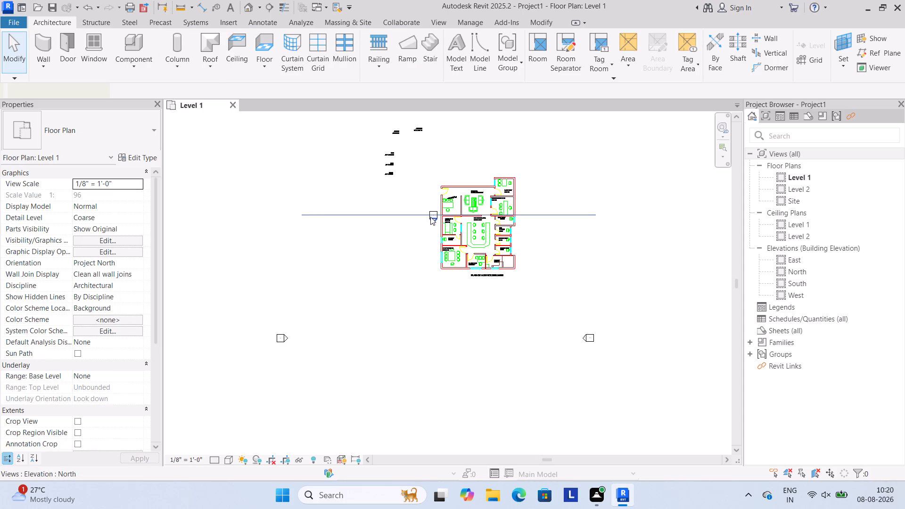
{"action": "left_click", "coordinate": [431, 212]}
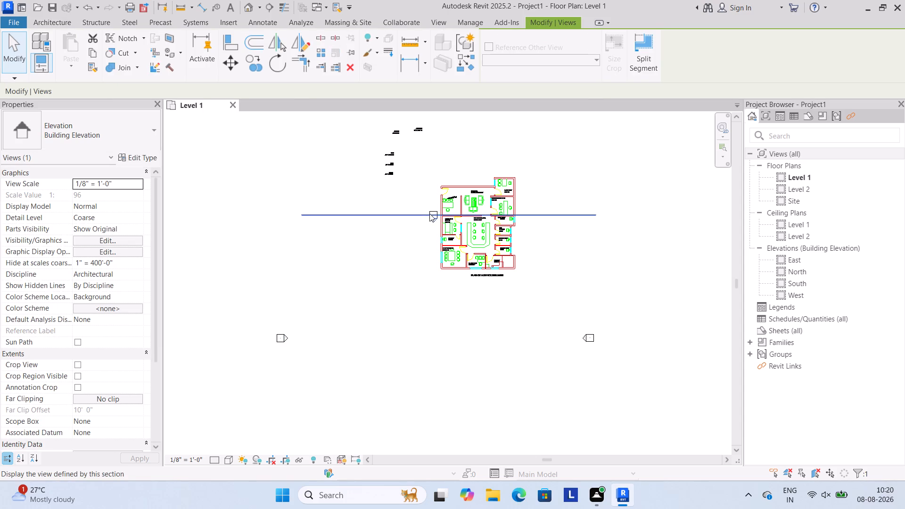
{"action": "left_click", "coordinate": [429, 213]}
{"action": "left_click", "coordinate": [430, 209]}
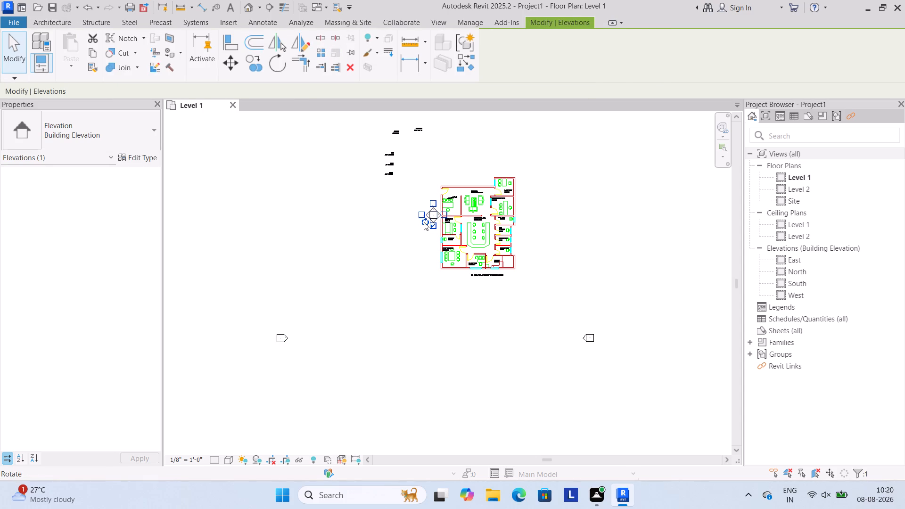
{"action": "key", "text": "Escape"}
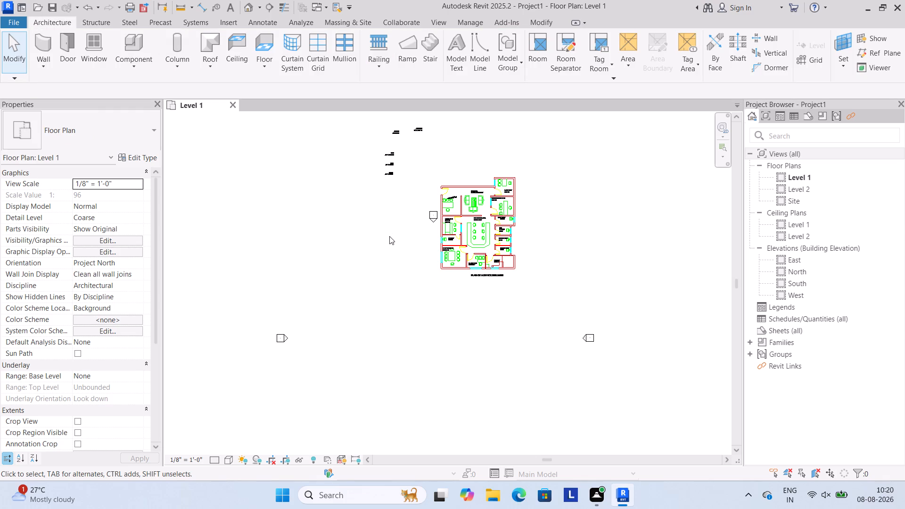
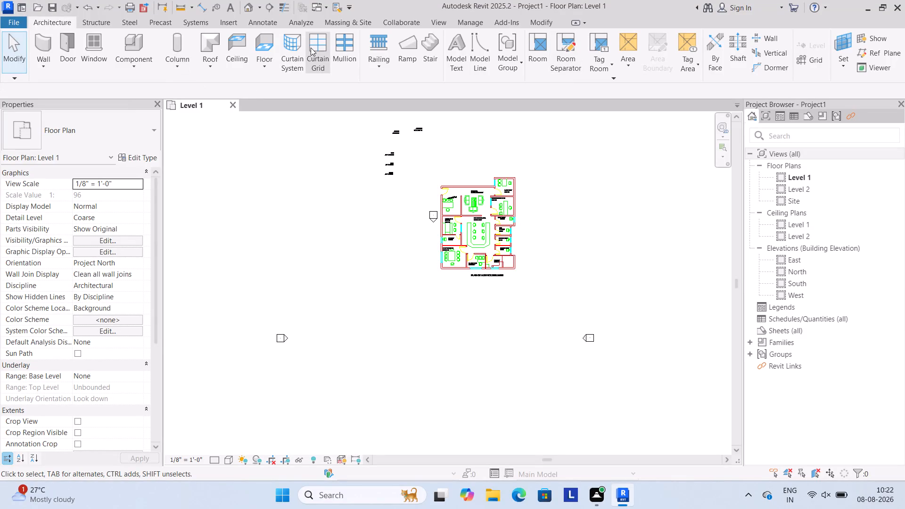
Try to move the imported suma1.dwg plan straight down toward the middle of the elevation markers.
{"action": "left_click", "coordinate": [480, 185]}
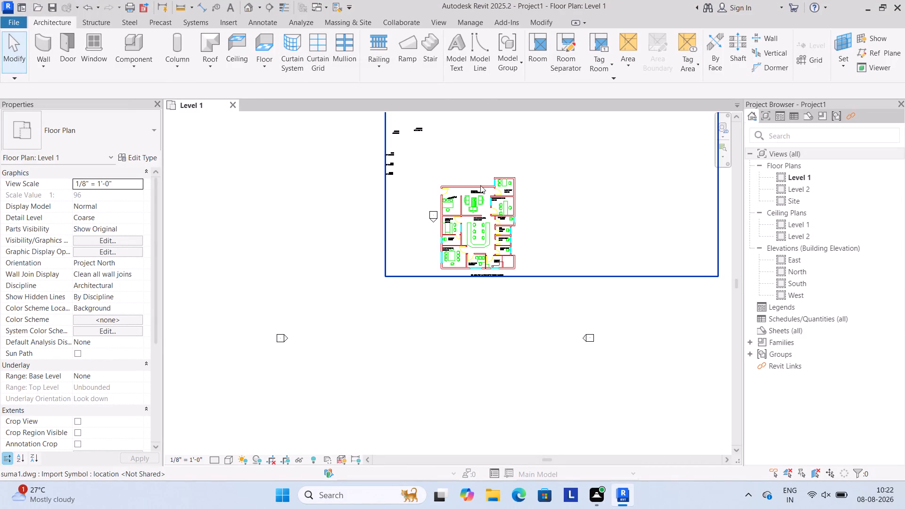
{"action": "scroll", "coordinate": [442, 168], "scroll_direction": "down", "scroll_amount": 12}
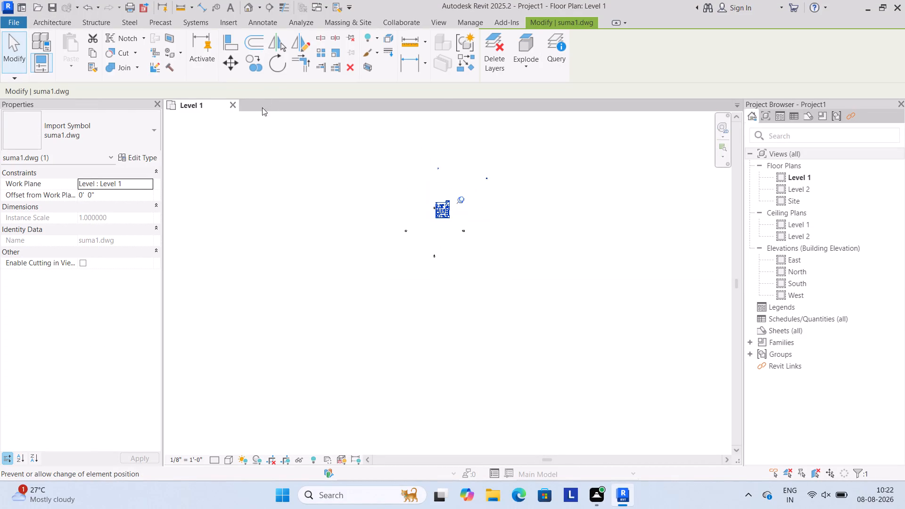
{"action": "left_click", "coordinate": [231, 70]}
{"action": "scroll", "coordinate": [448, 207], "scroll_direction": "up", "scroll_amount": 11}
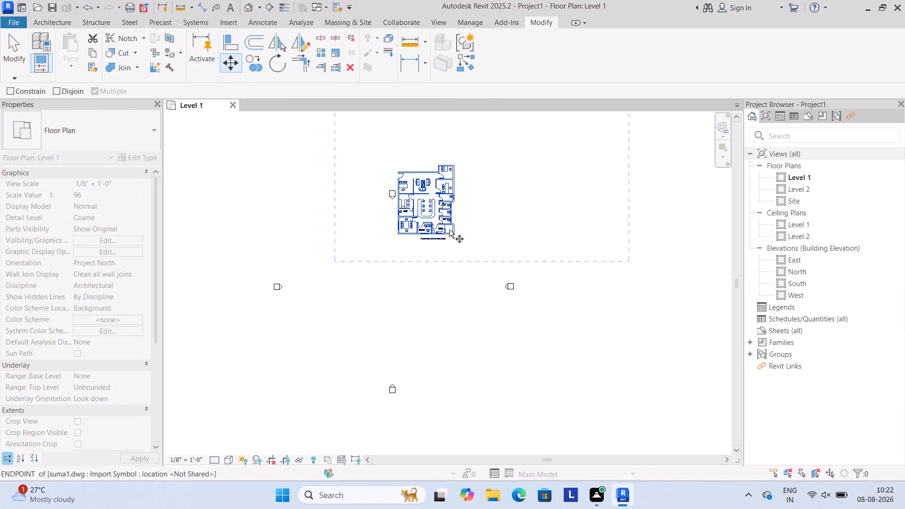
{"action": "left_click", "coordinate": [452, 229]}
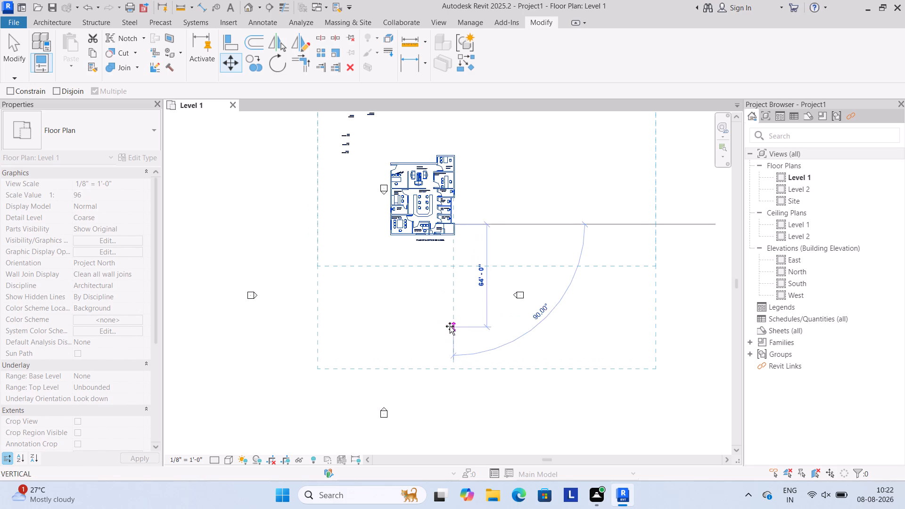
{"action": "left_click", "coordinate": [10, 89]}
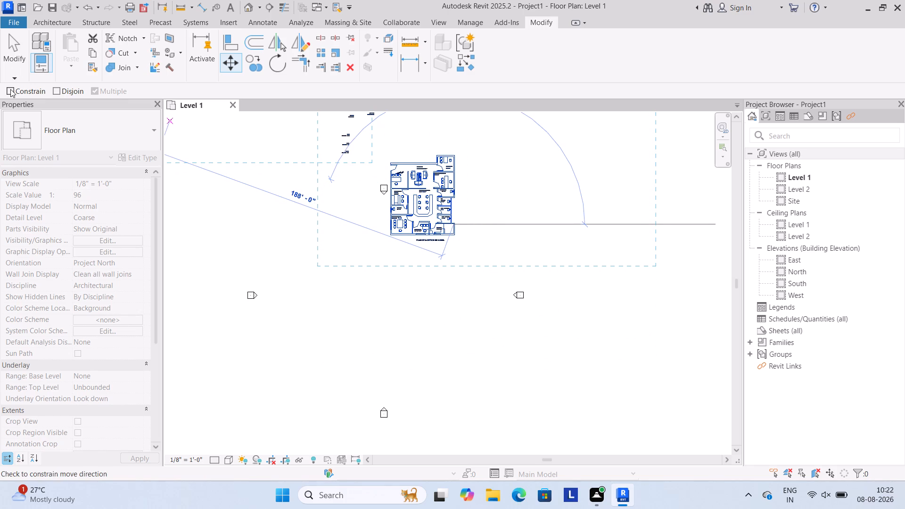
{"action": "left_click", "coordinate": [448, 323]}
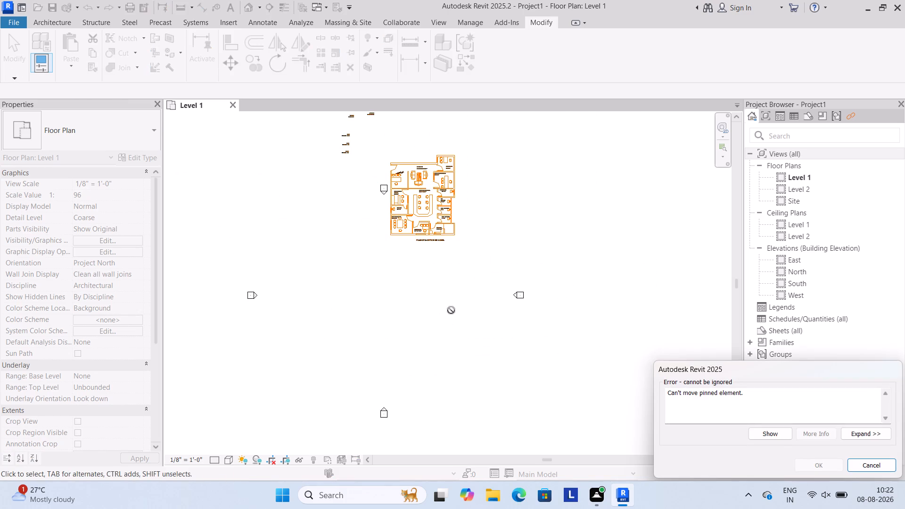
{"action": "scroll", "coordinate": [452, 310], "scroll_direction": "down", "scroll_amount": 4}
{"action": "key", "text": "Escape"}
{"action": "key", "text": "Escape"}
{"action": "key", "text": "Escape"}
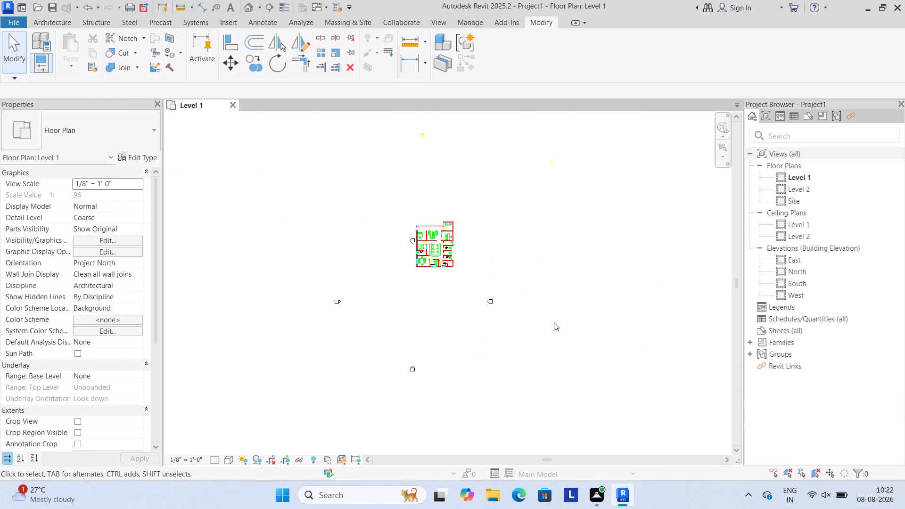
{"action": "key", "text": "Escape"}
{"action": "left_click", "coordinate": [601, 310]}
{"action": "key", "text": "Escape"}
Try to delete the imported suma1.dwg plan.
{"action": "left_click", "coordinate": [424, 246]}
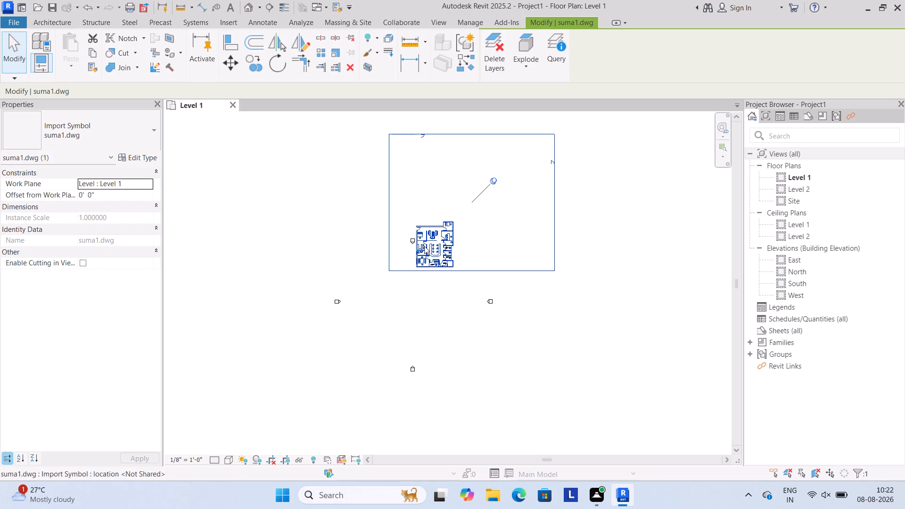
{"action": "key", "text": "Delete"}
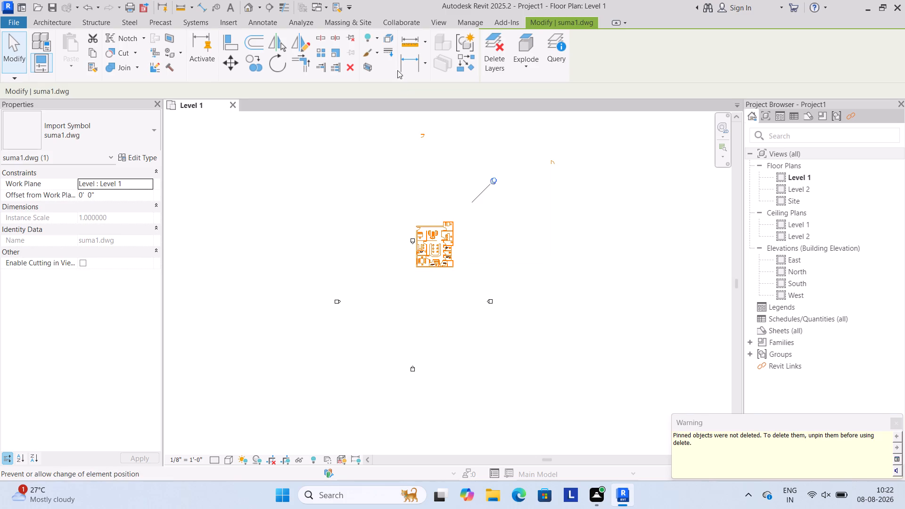
Unpin the imported suma1.dwg plan.
{"action": "left_click", "coordinate": [353, 36]}
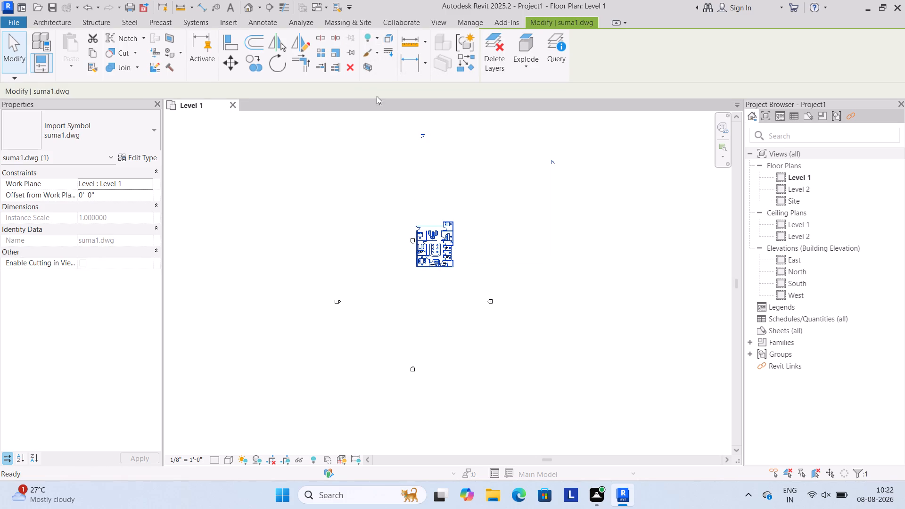
Nudge the suma1.dwg plan down and sideways until it sits roughly centred between the four elevation markers, leaving it deselected.
{"action": "scroll", "coordinate": [409, 127], "scroll_direction": "up", "scroll_amount": 2}
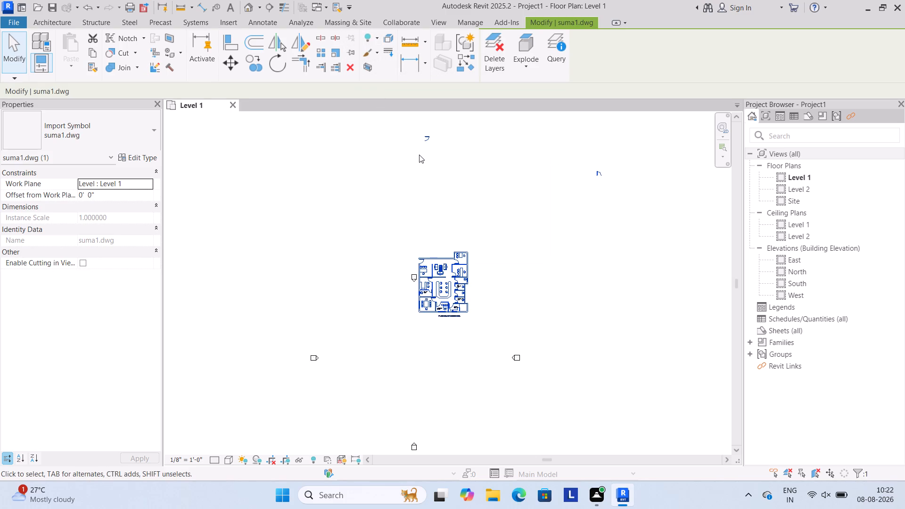
{"action": "key", "text": "Down"}
{"action": "key", "text": "Down"}
{"action": "key", "text": "Down"}
{"action": "key", "text": "Down"}
{"action": "key", "text": "Down"}
{"action": "scroll", "coordinate": [489, 247], "scroll_direction": "down", "scroll_amount": 4}
{"action": "key", "text": "Down"}
{"action": "key", "text": "Down"}
{"action": "key", "text": "Down"}
{"action": "key", "text": "Down"}
{"action": "key", "text": "Down"}
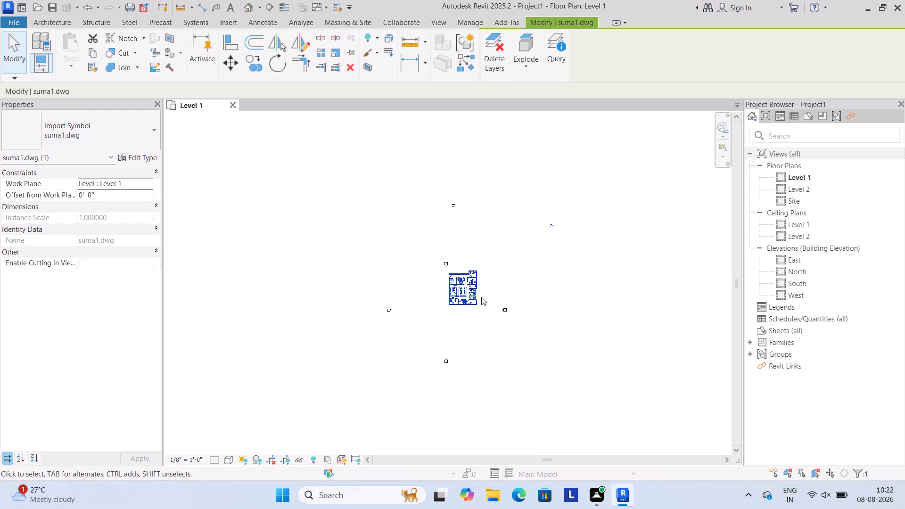
{"action": "key", "text": "Down"}
{"action": "key", "text": "Down"}
{"action": "key", "text": "Down"}
{"action": "key", "text": "Down"}
{"action": "key", "text": "Down"}
{"action": "key", "text": "Down"}
{"action": "key", "text": "Left"}
{"action": "key", "text": "Left"}
{"action": "key", "text": "Left"}
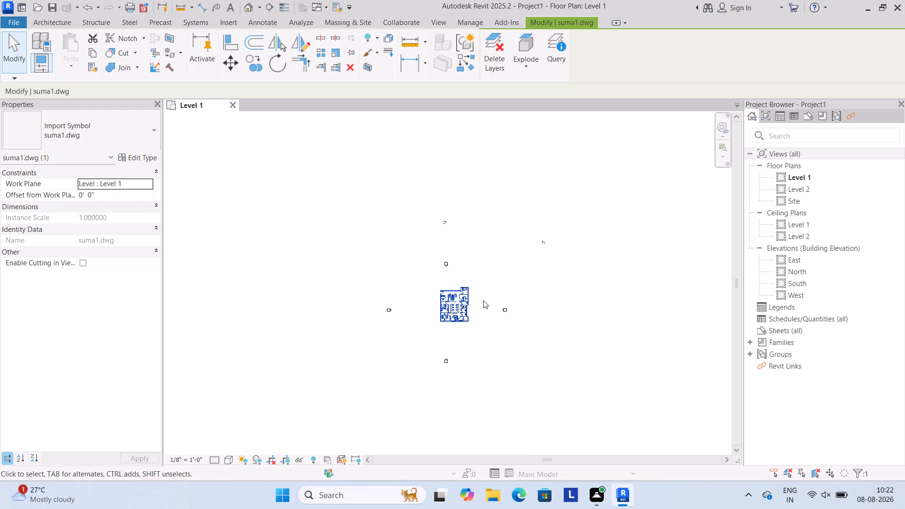
{"action": "key", "text": "Left"}
{"action": "key", "text": "Left"}
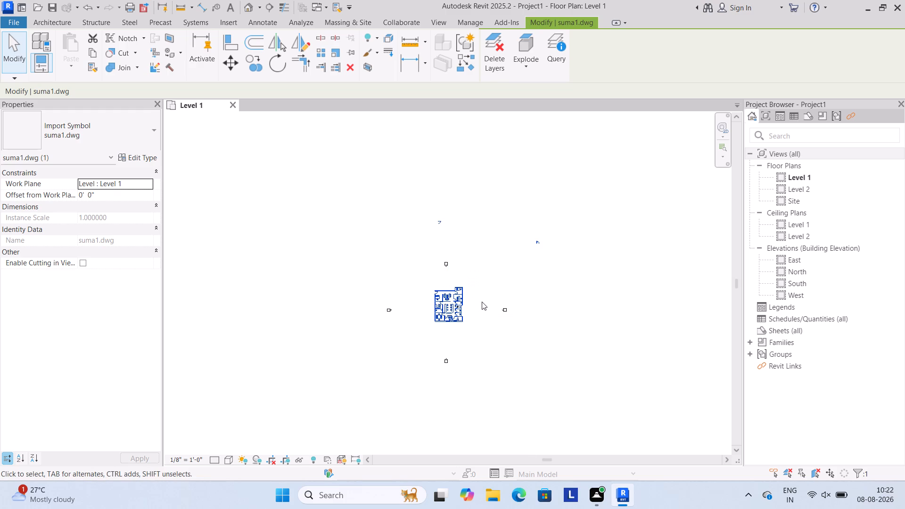
{"action": "key", "text": "Left"}
{"action": "key", "text": "Left"}
{"action": "key", "text": "Down"}
{"action": "key", "text": "Down"}
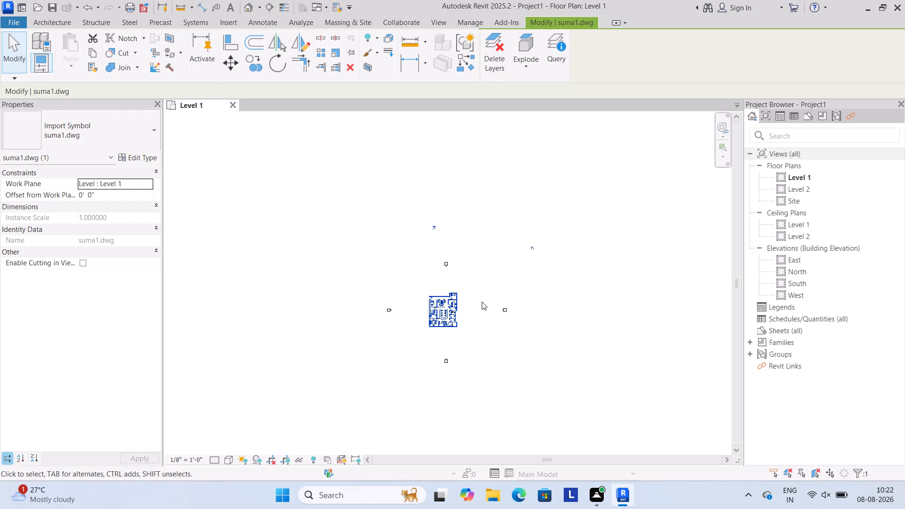
{"action": "key", "text": "Right"}
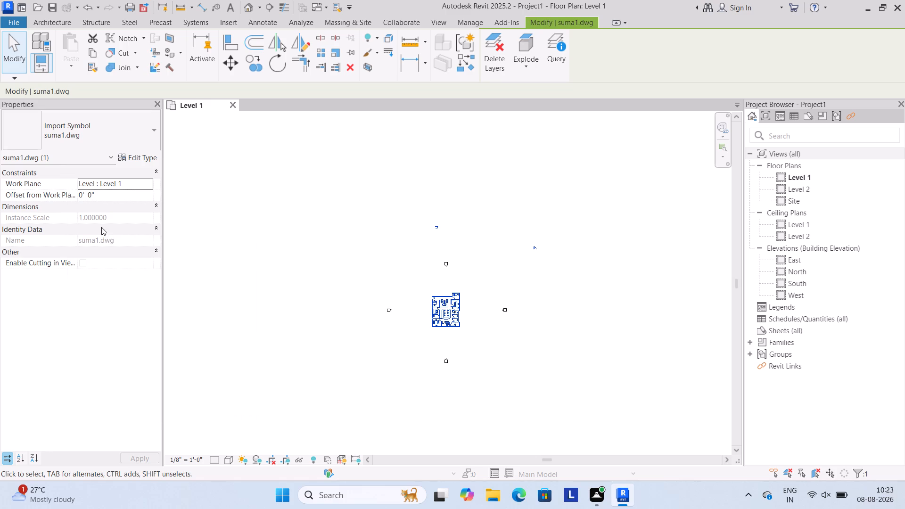
{"action": "key", "text": "Escape"}
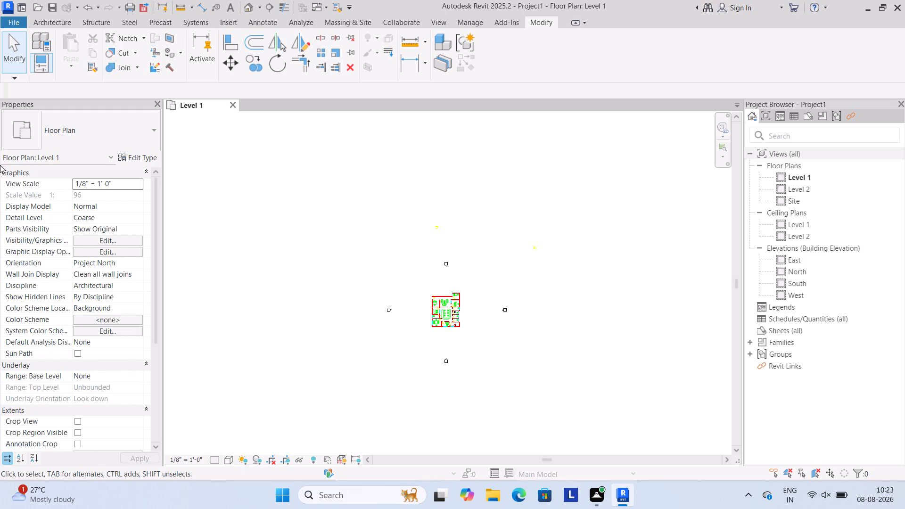
Start an architectural wall and set its location line to Finish Face: Exterior and its base offset to 10'.
{"action": "left_click", "coordinate": [49, 22]}
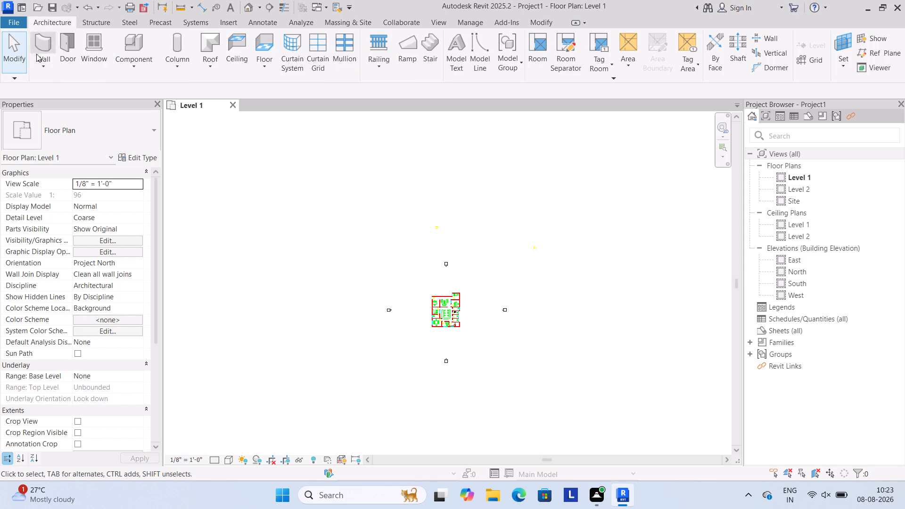
{"action": "left_click", "coordinate": [44, 63]}
{"action": "left_click", "coordinate": [42, 82]}
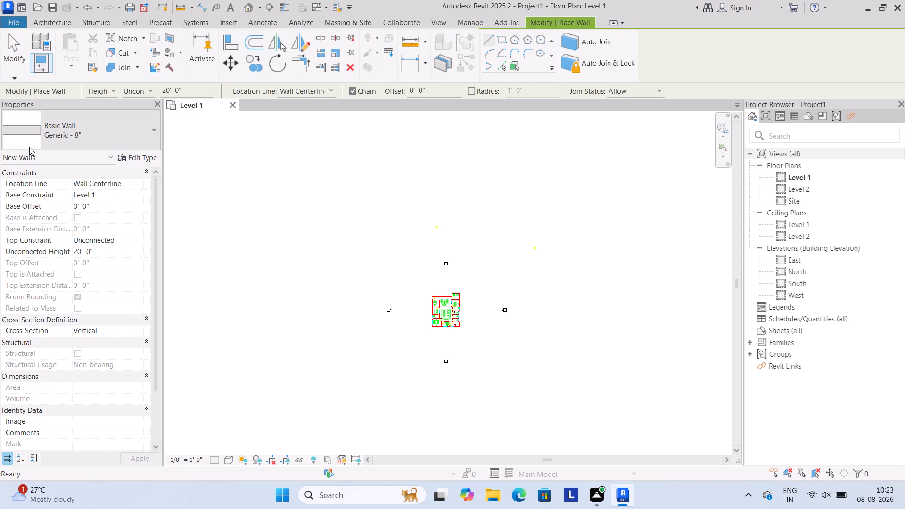
{"action": "left_click", "coordinate": [132, 182]}
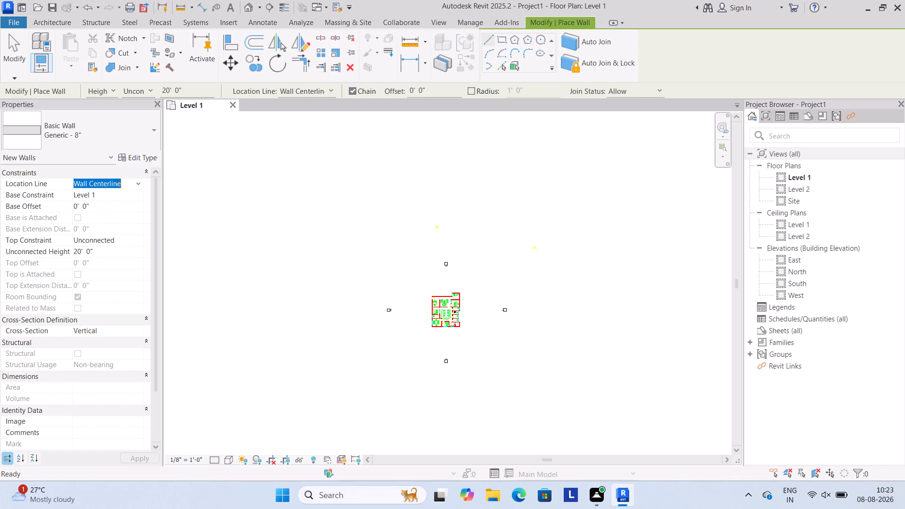
{"action": "left_click", "coordinate": [136, 183]}
{"action": "left_click", "coordinate": [129, 213]}
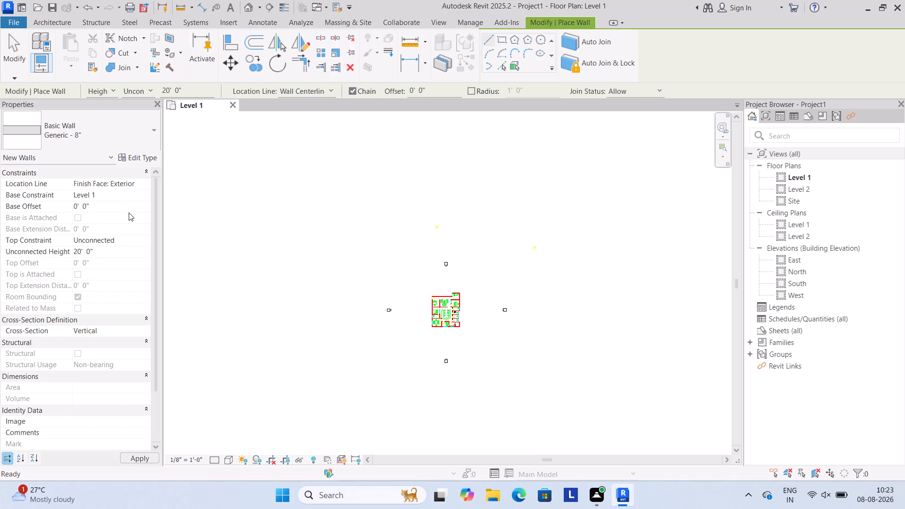
{"action": "left_click", "coordinate": [123, 239]}
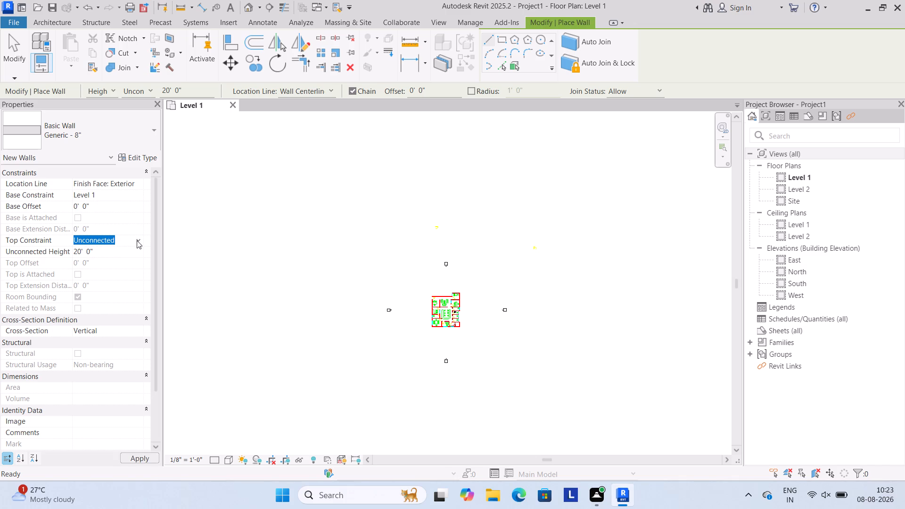
{"action": "left_click", "coordinate": [102, 204]}
{"action": "key", "text": "BackSpace"}
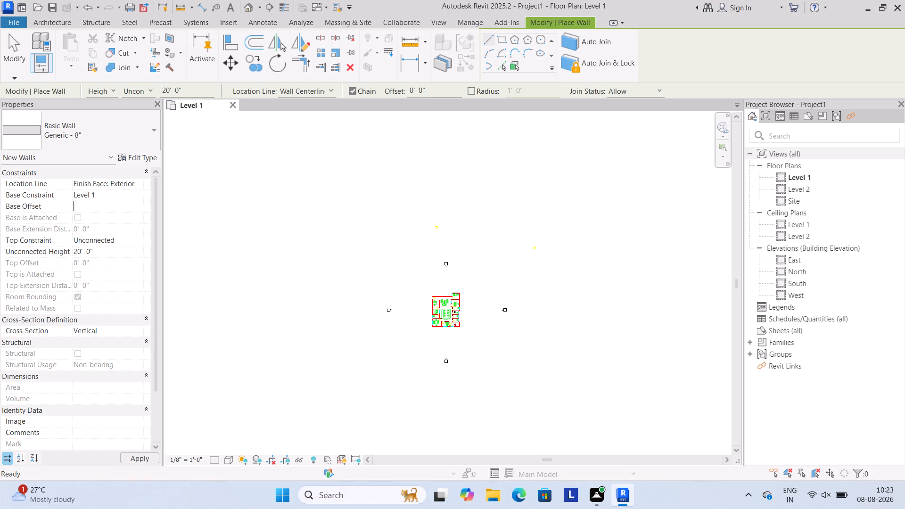
{"action": "type", "text": "10'"}
Look through the available wall types and pick the basic wall type Generic - 8".
{"action": "left_click", "coordinate": [18, 126]}
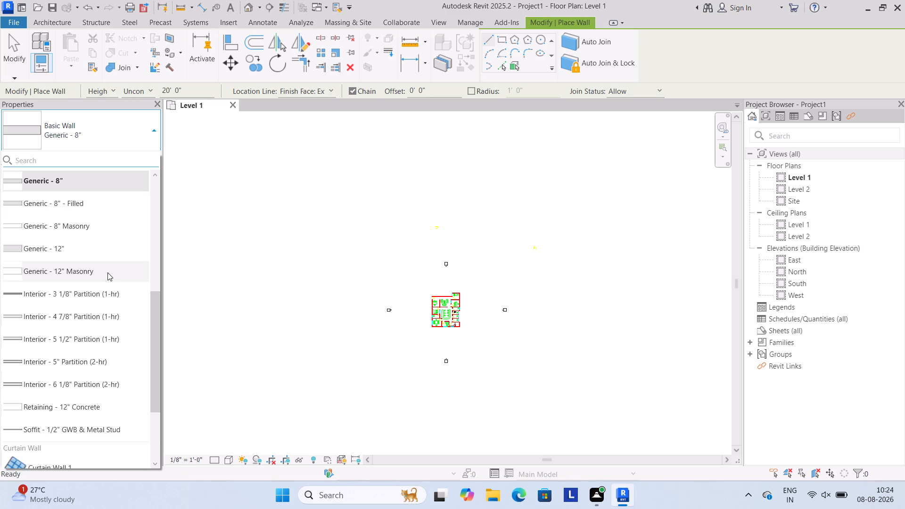
{"action": "left_click_drag", "start_coordinate": [158, 309], "coordinate": [156, 332]}
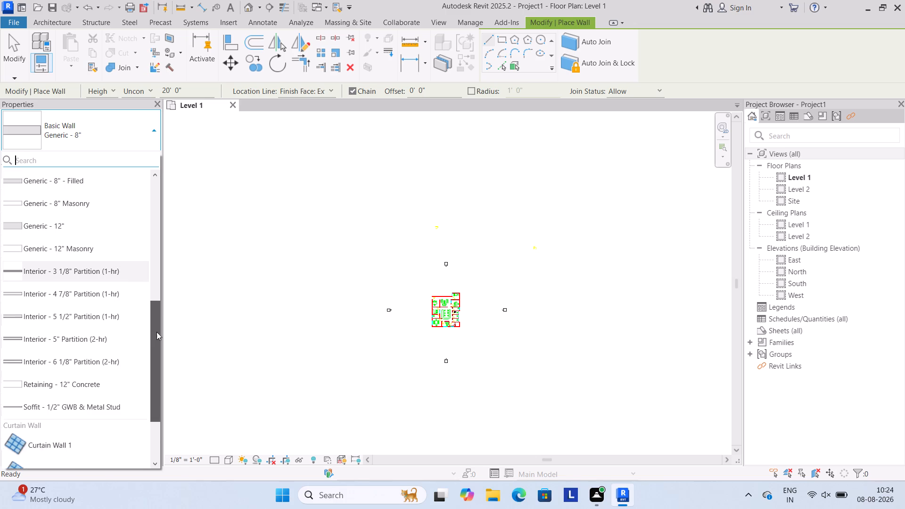
{"action": "left_click_drag", "start_coordinate": [156, 332], "coordinate": [153, 361]}
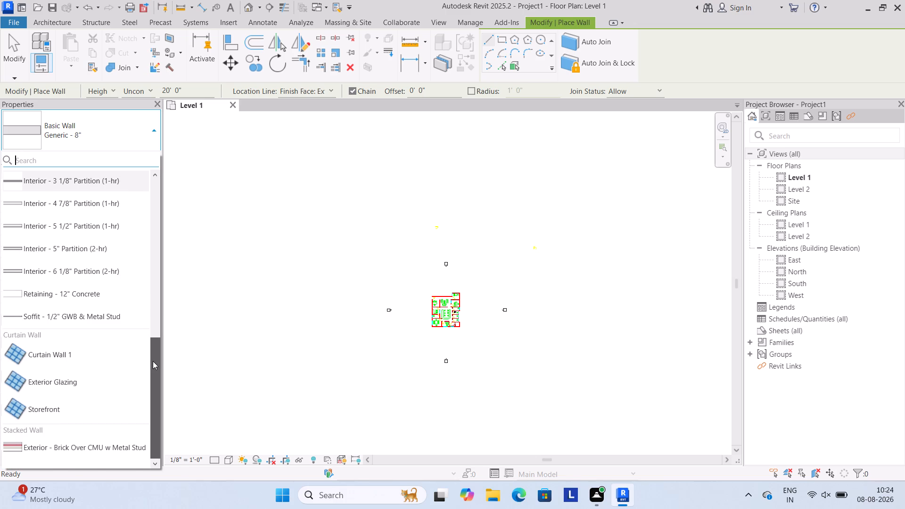
{"action": "left_click_drag", "start_coordinate": [153, 361], "coordinate": [142, 286]}
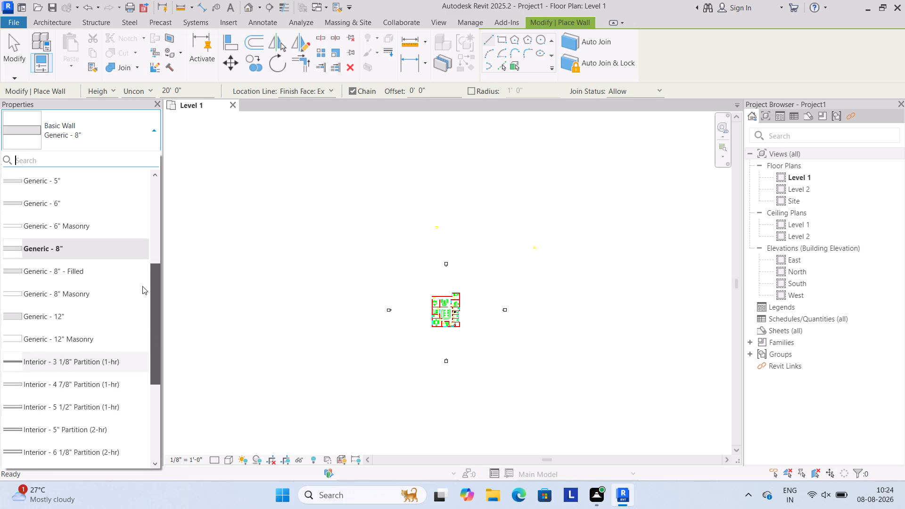
{"action": "left_click_drag", "start_coordinate": [142, 286], "coordinate": [141, 224]}
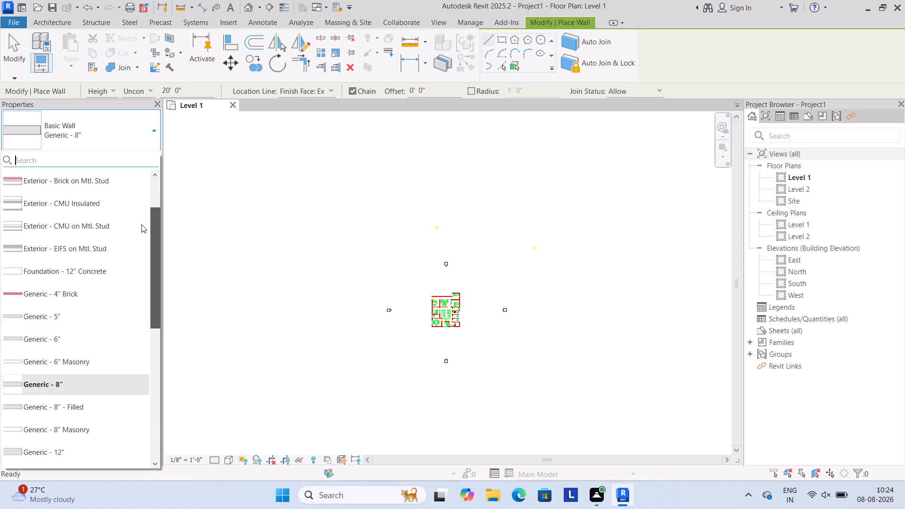
{"action": "left_click_drag", "start_coordinate": [141, 224], "coordinate": [150, 203]}
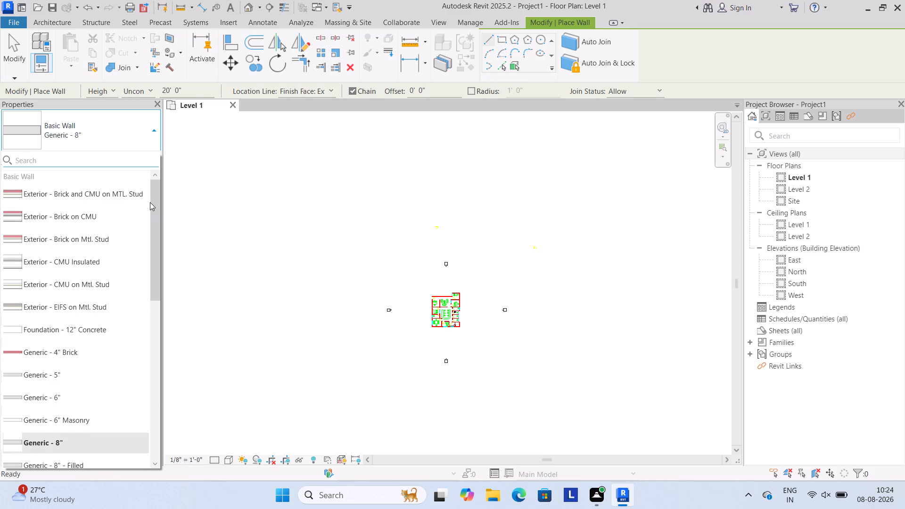
{"action": "left_click_drag", "start_coordinate": [155, 202], "coordinate": [150, 218]}
{"action": "left_click_drag", "start_coordinate": [150, 218], "coordinate": [149, 229]}
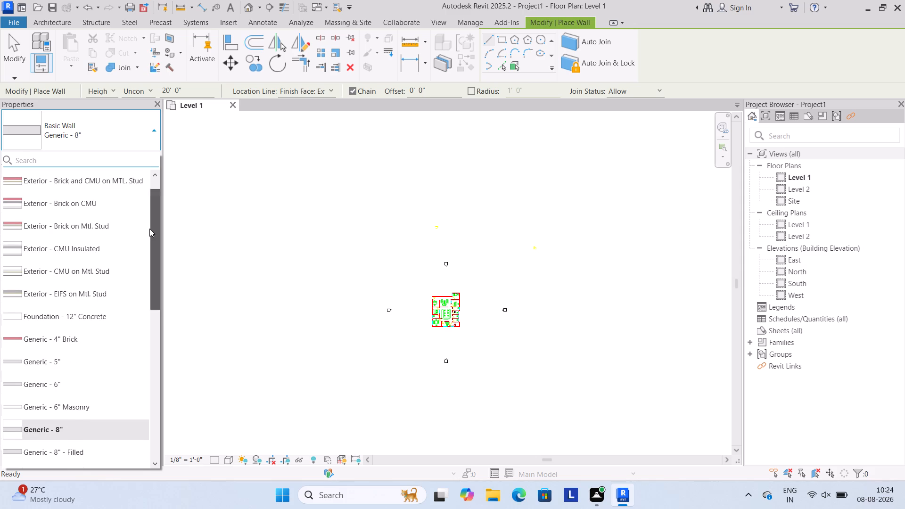
{"action": "left_click_drag", "start_coordinate": [149, 229], "coordinate": [148, 236]}
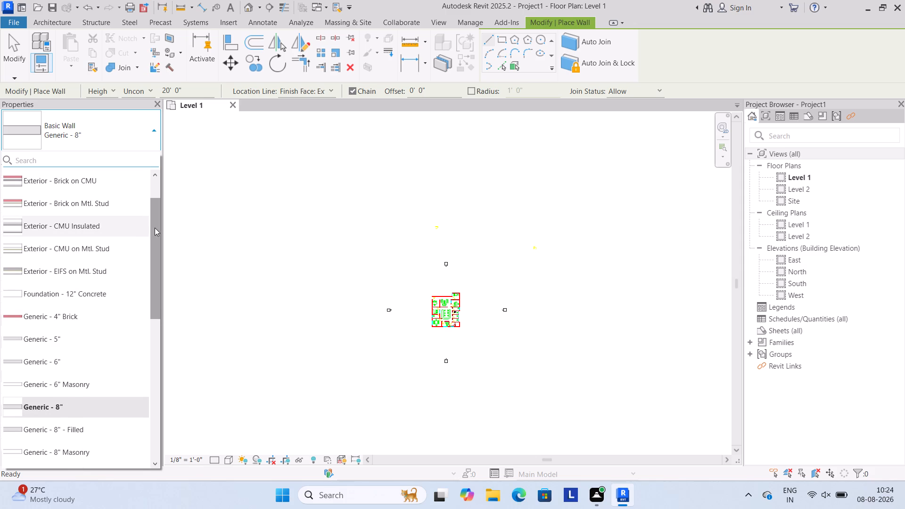
{"action": "left_click_drag", "start_coordinate": [155, 228], "coordinate": [155, 236]}
{"action": "left_click_drag", "start_coordinate": [155, 236], "coordinate": [153, 254]}
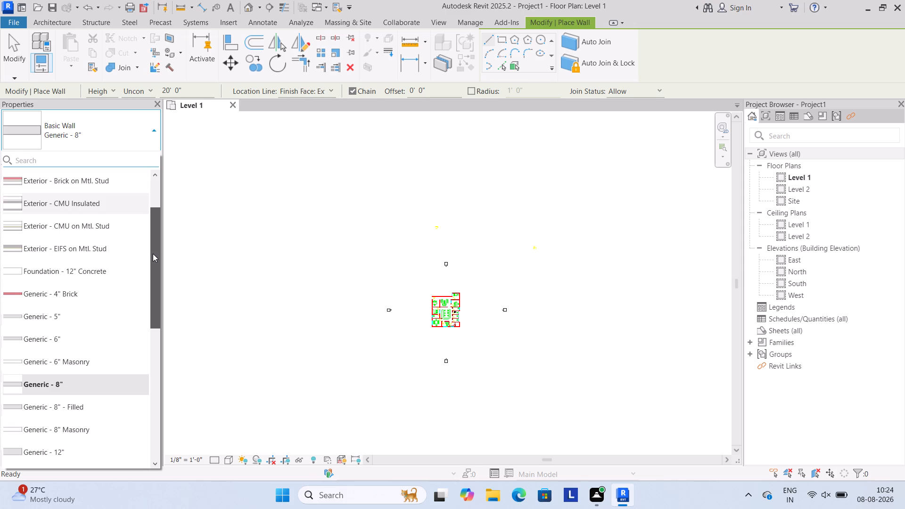
{"action": "left_click_drag", "start_coordinate": [153, 254], "coordinate": [152, 269]}
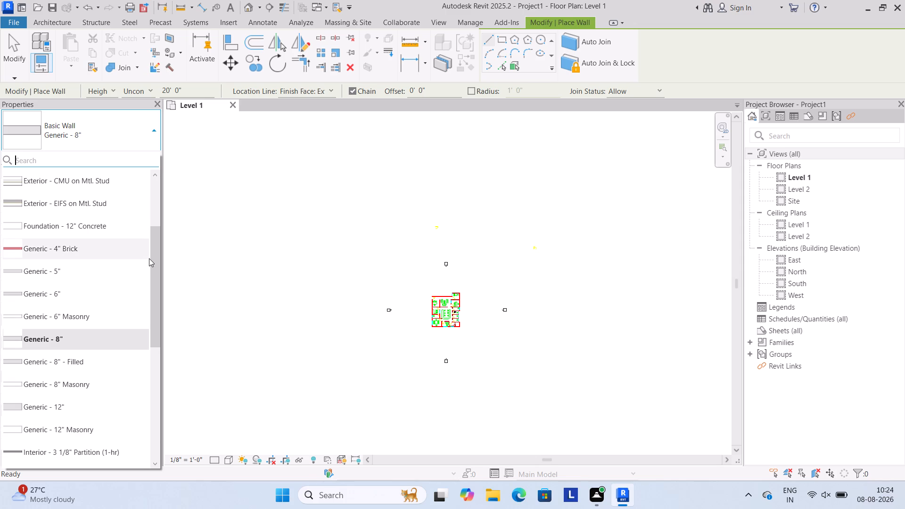
{"action": "left_click_drag", "start_coordinate": [154, 258], "coordinate": [154, 259]}
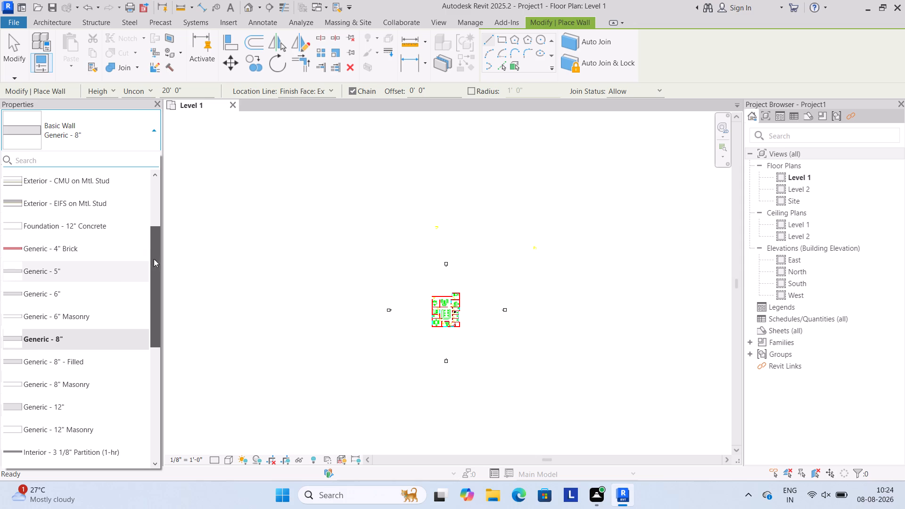
{"action": "left_click_drag", "start_coordinate": [154, 259], "coordinate": [150, 239]}
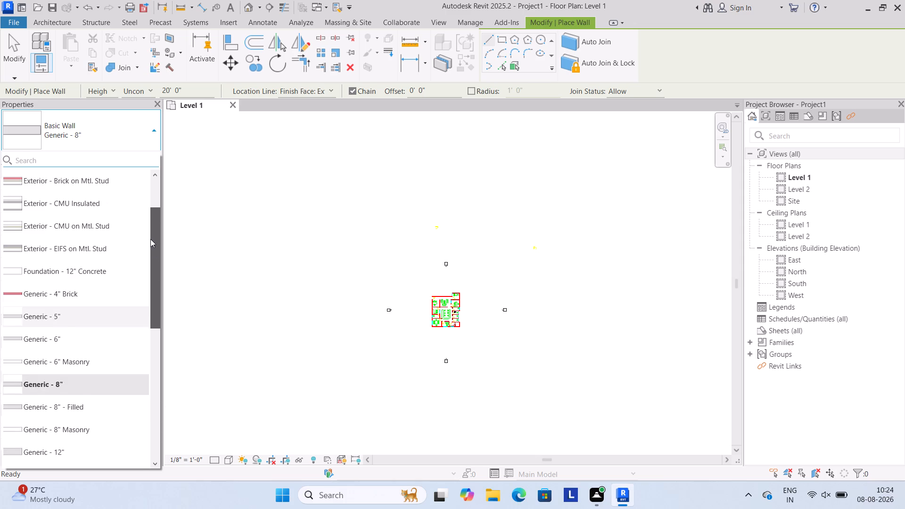
{"action": "left_click_drag", "start_coordinate": [150, 239], "coordinate": [133, 312]}
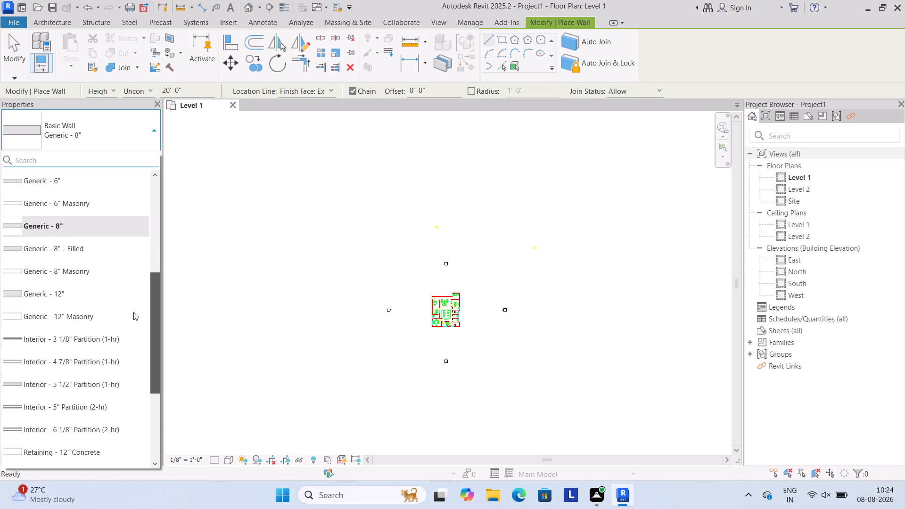
{"action": "left_click_drag", "start_coordinate": [133, 312], "coordinate": [148, 205]}
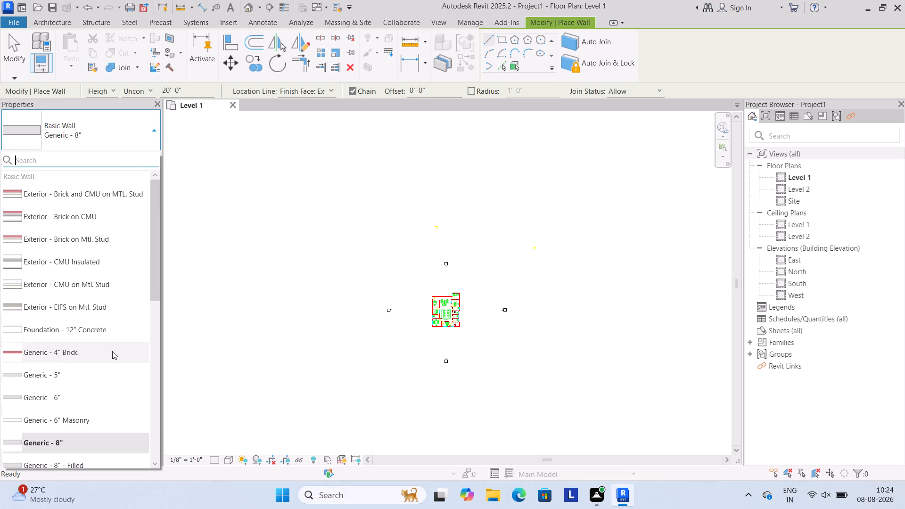
{"action": "left_click", "coordinate": [89, 443]}
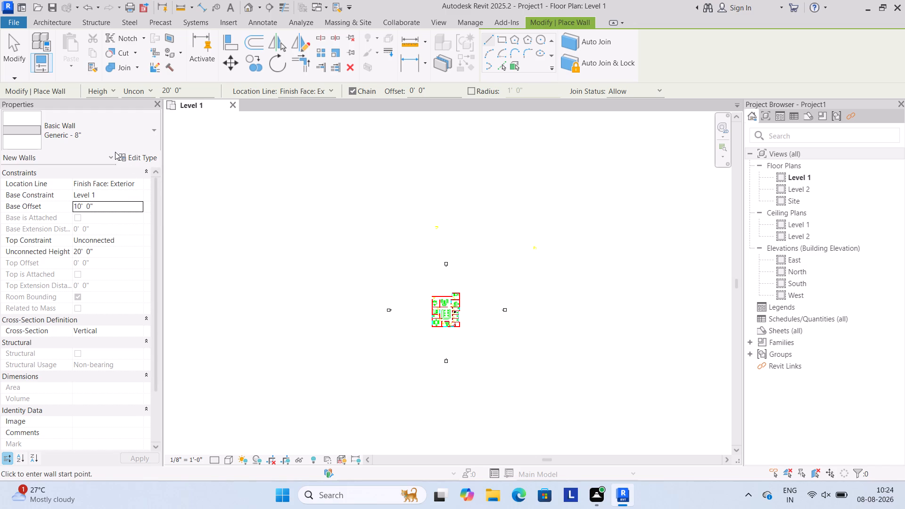
Duplicate the Generic - 8" wall type under the name WALL1.
{"action": "left_click", "coordinate": [141, 157]}
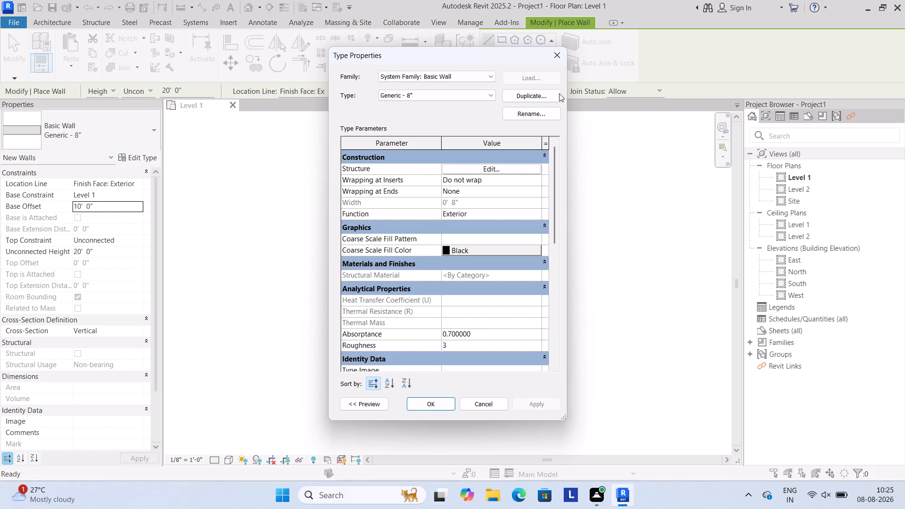
{"action": "left_click", "coordinate": [550, 92]}
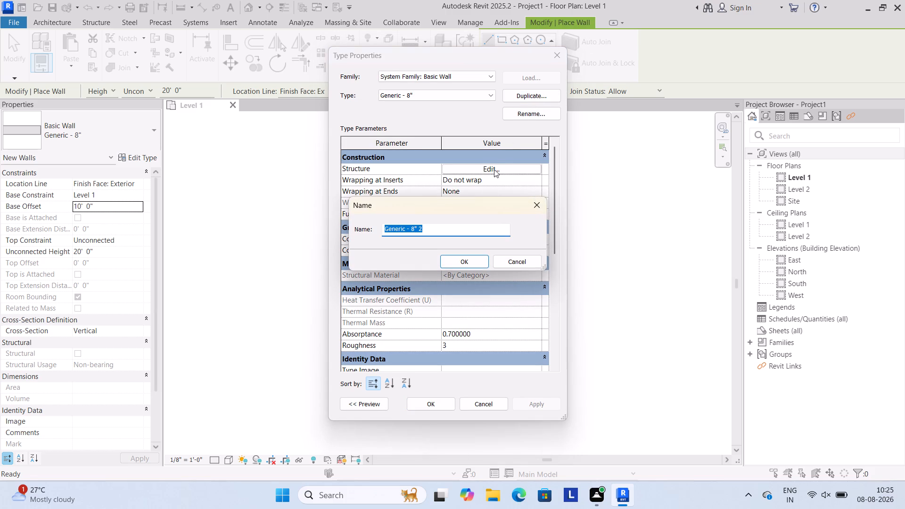
{"action": "key", "text": "BackSpace"}
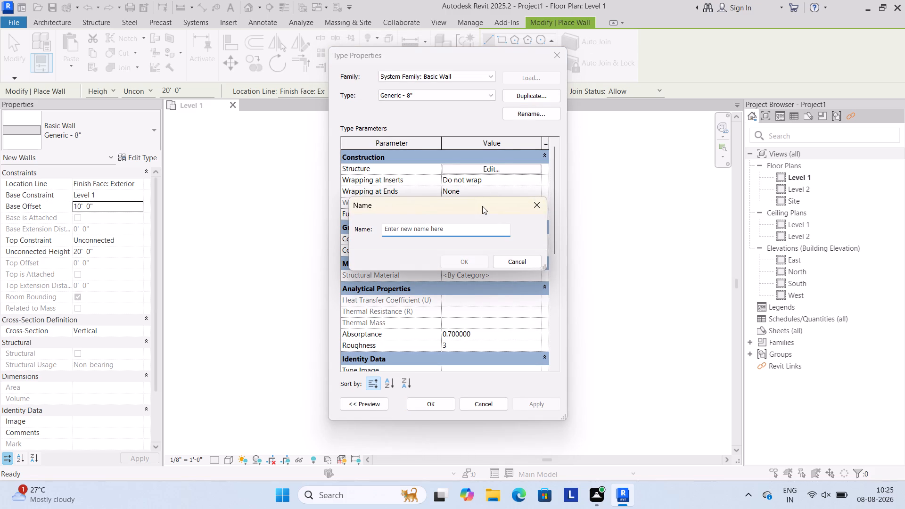
{"action": "type", "text": "WALL1"}
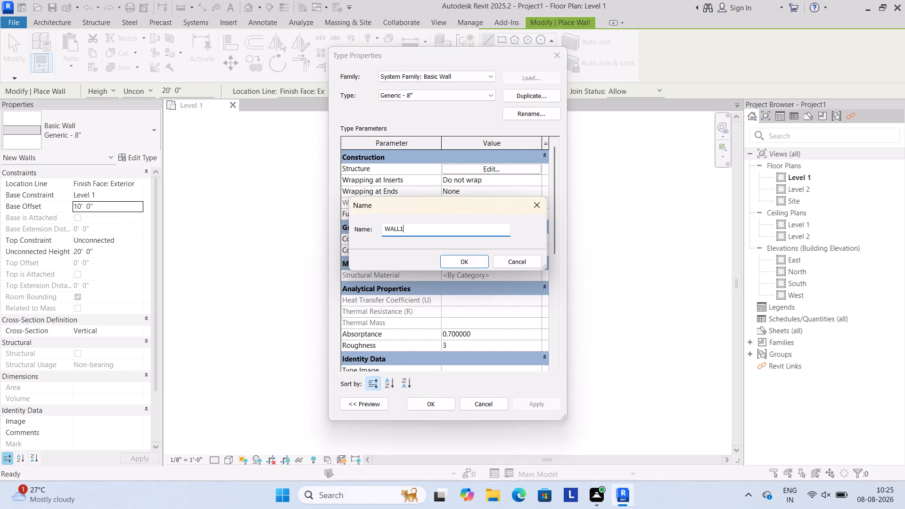
{"action": "left_click", "coordinate": [471, 262]}
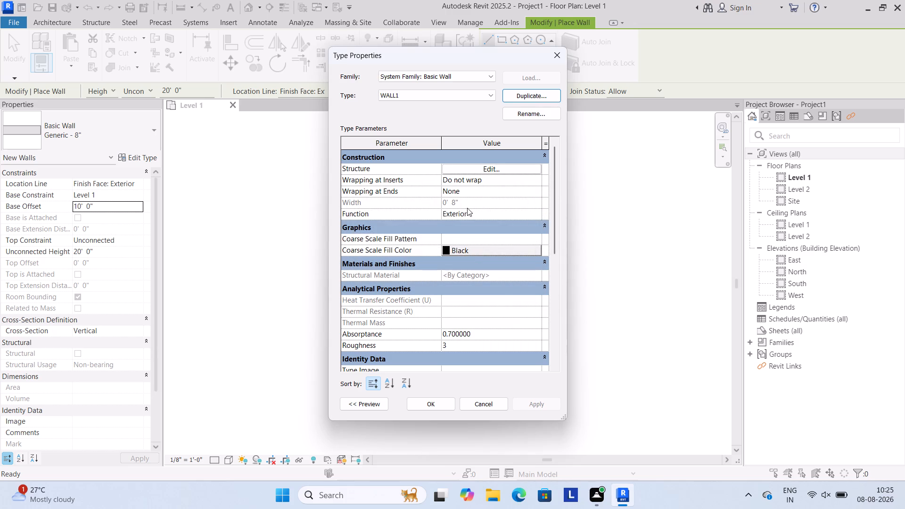
Set the structure layer thickness of the WALL1 type to 9" and apply the type to new walls.
{"action": "left_click", "coordinate": [527, 165]}
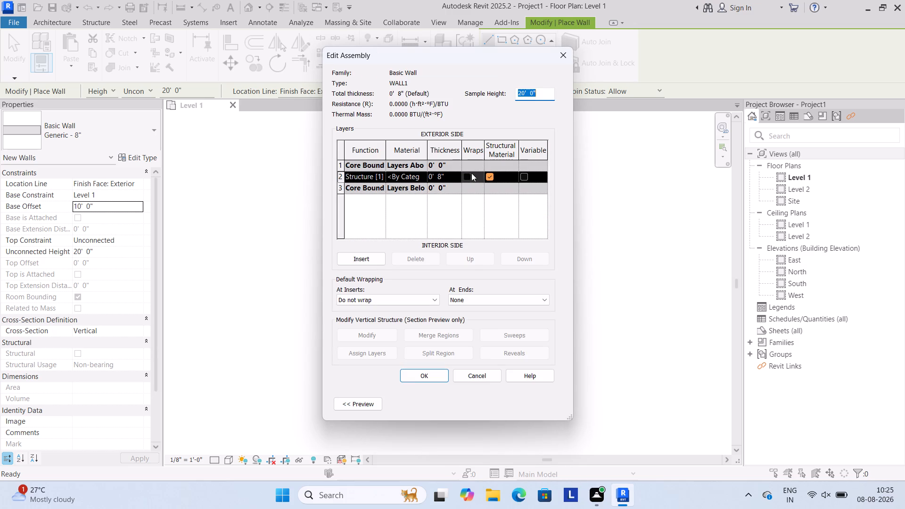
{"action": "left_click", "coordinate": [457, 176]}
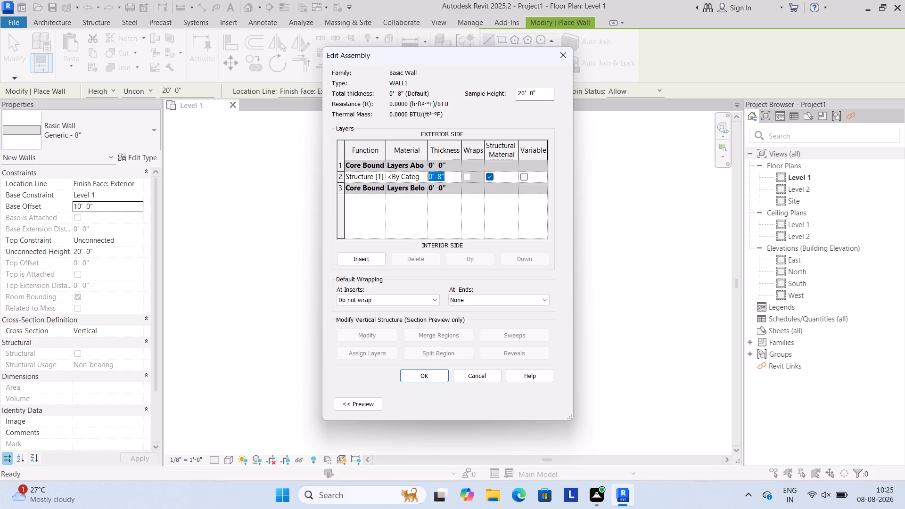
{"action": "key", "text": "BackSpace"}
{"action": "key", "text": "BackSpace"}
{"action": "key", "text": "9"}
{"action": "key", "text": "shift+quotedbl"}
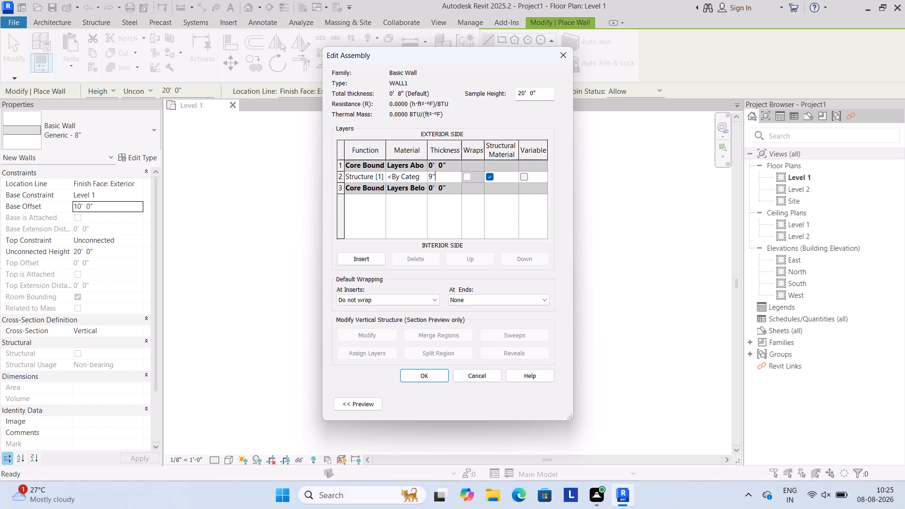
{"action": "left_click", "coordinate": [421, 376]}
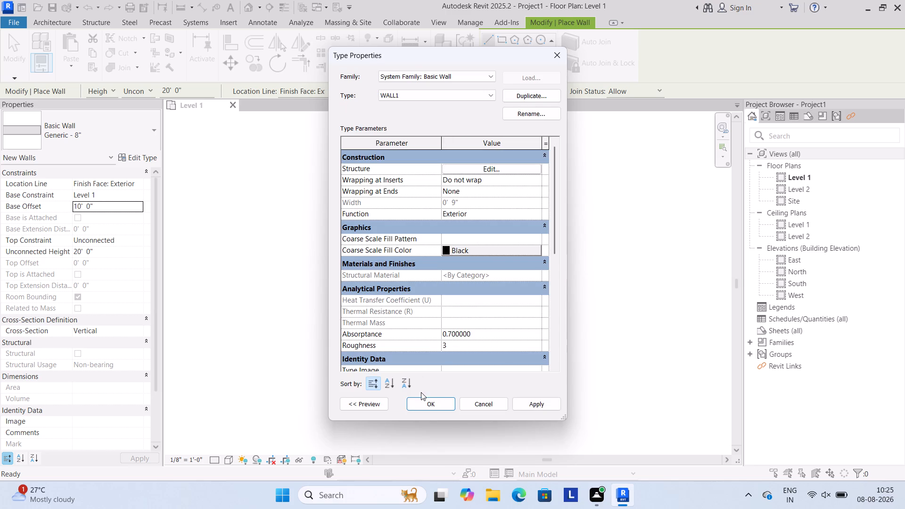
{"action": "left_click", "coordinate": [423, 400]}
Draw a short WALL1 segment up to the plan's outer corner above the Reception door, then leave the wall command.
{"action": "scroll", "coordinate": [420, 299], "scroll_direction": "up", "scroll_amount": 4}
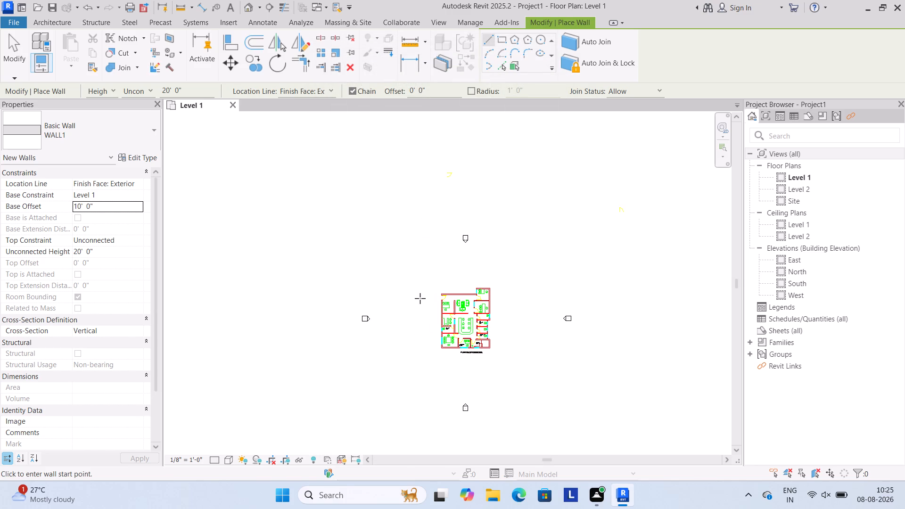
{"action": "scroll", "coordinate": [439, 297], "scroll_direction": "up", "scroll_amount": 3}
{"action": "scroll", "coordinate": [501, 282], "scroll_direction": "up", "scroll_amount": 4}
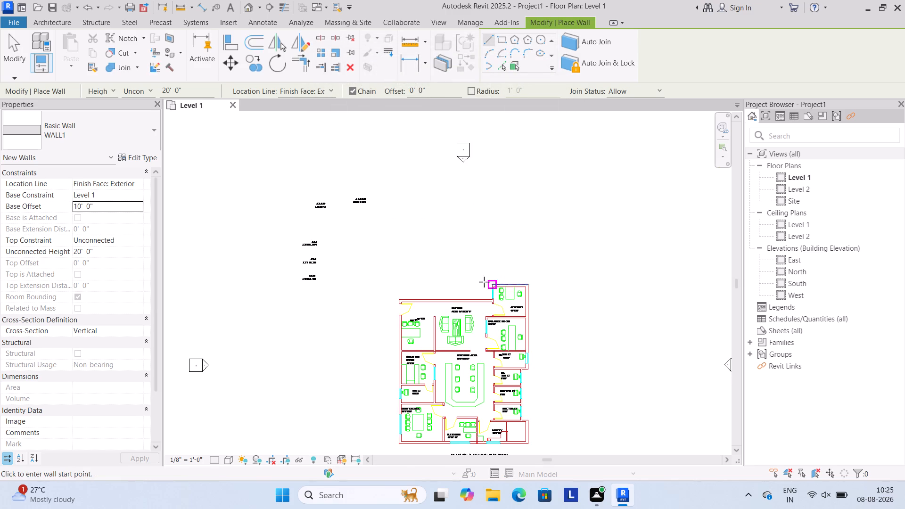
{"action": "scroll", "coordinate": [433, 289], "scroll_direction": "up", "scroll_amount": 3}
{"action": "scroll", "coordinate": [387, 315], "scroll_direction": "up", "scroll_amount": 3}
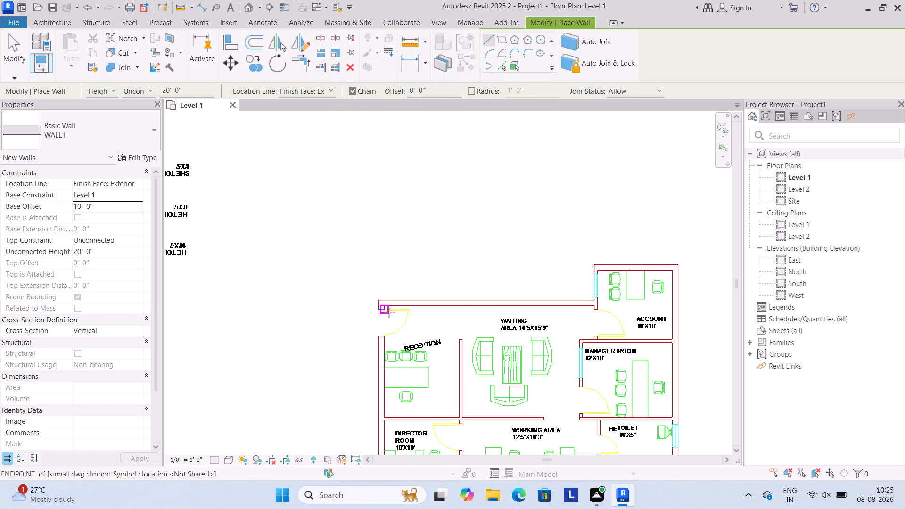
{"action": "left_click", "coordinate": [379, 308]}
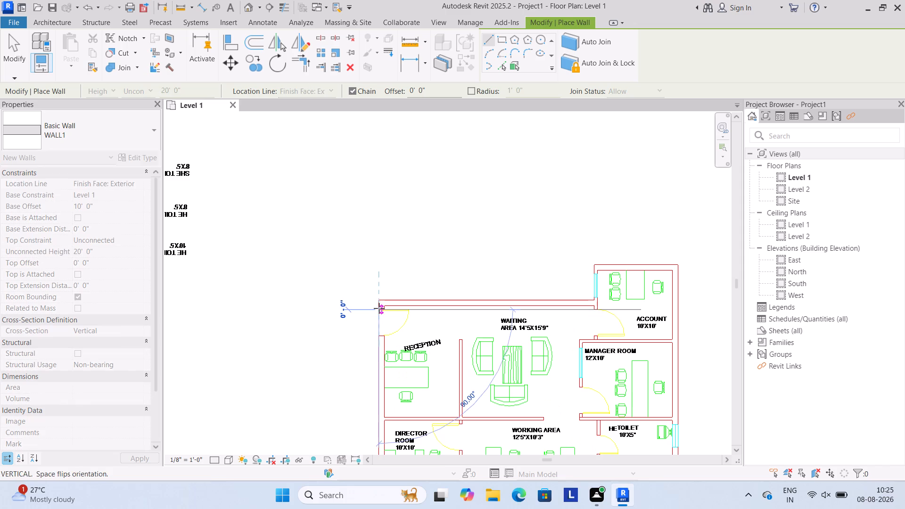
{"action": "left_click", "coordinate": [381, 302]}
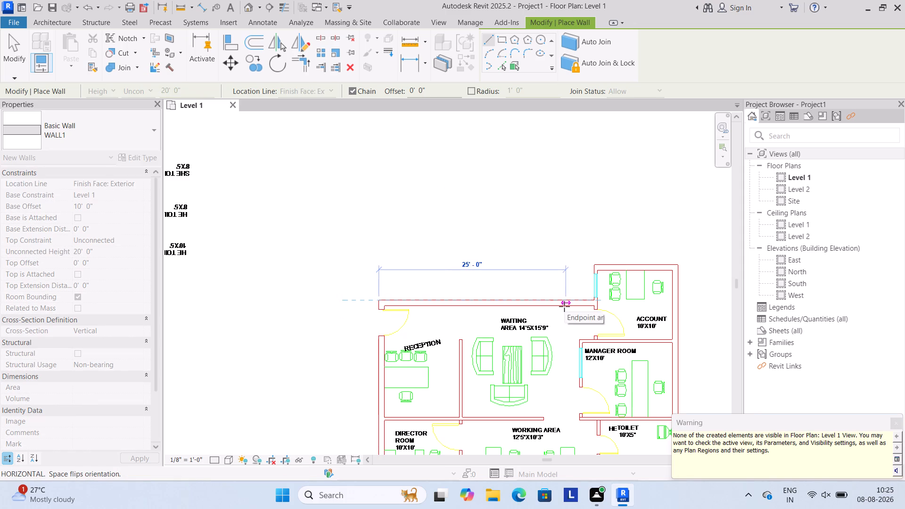
{"action": "key", "text": "Escape"}
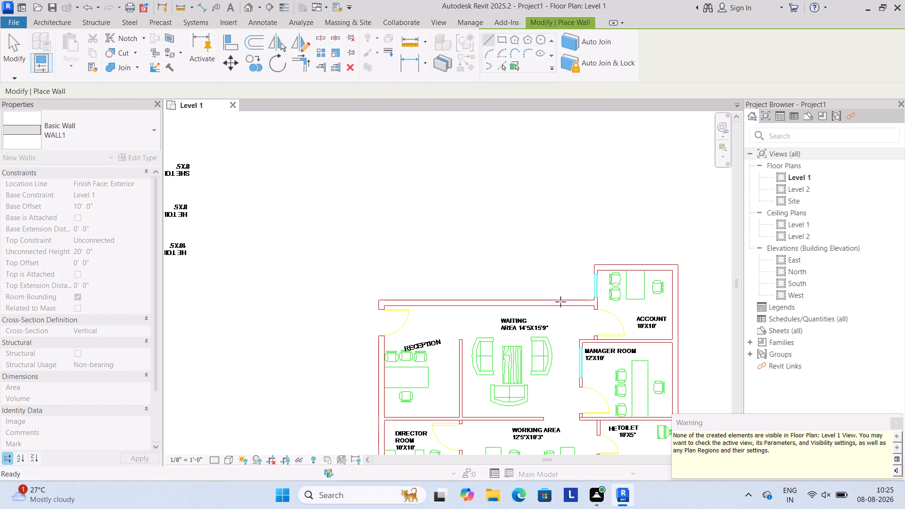
{"action": "key", "text": "Escape"}
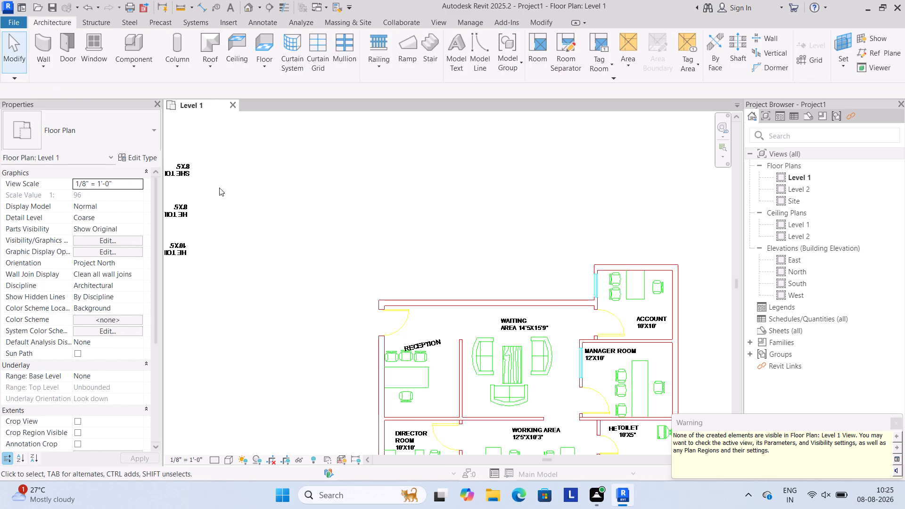
Start a new wall and choose the basic wall type Generic - 8" for it.
{"action": "left_click", "coordinate": [39, 68]}
{"action": "left_click", "coordinate": [45, 82]}
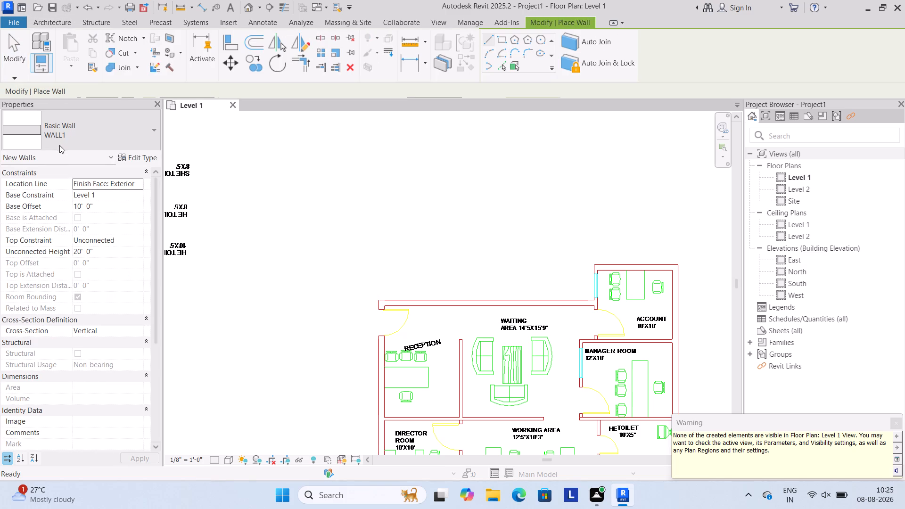
{"action": "left_click", "coordinate": [32, 131]}
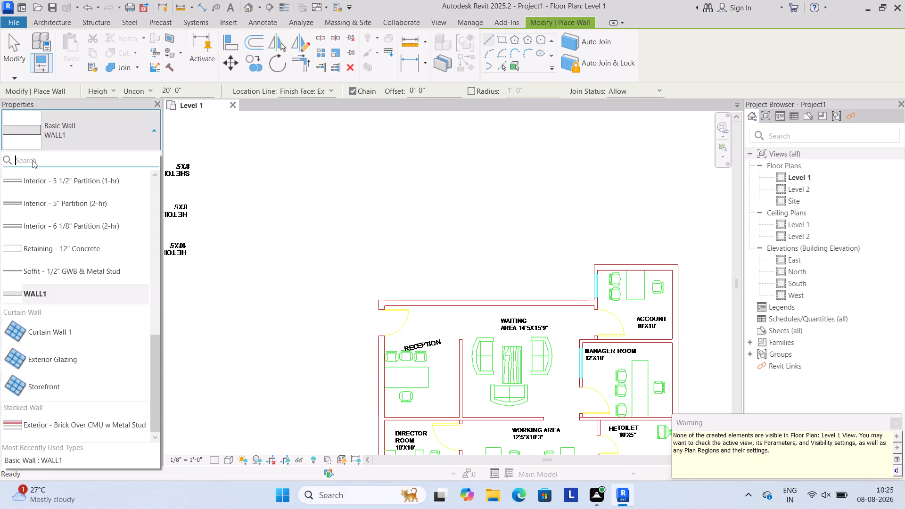
{"action": "scroll", "coordinate": [72, 327], "scroll_direction": "down", "scroll_amount": 4}
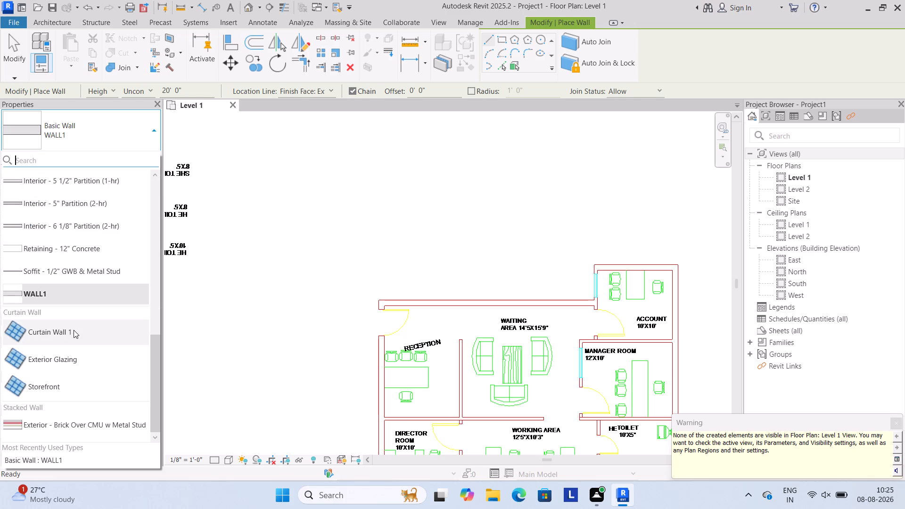
{"action": "scroll", "coordinate": [93, 372], "scroll_direction": "down", "scroll_amount": 1}
{"action": "left_click_drag", "start_coordinate": [153, 380], "coordinate": [155, 404]}
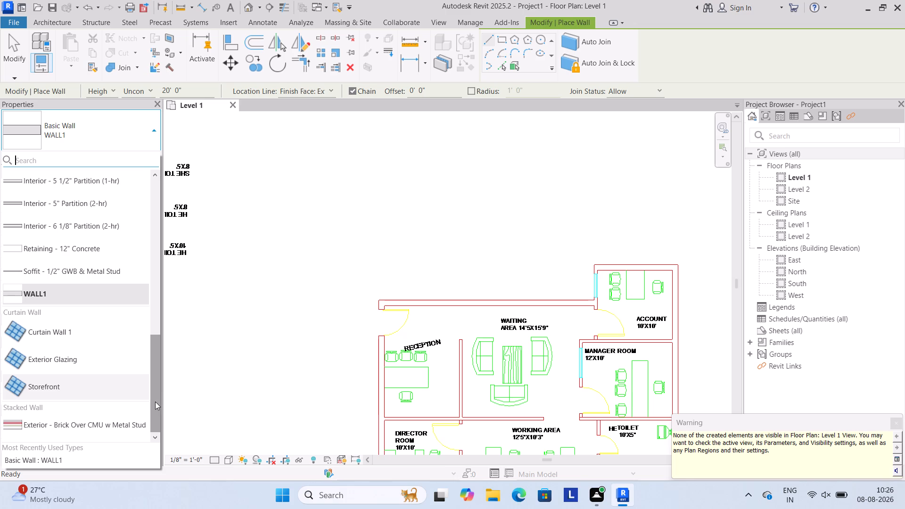
{"action": "left_click_drag", "start_coordinate": [155, 402], "coordinate": [147, 327]}
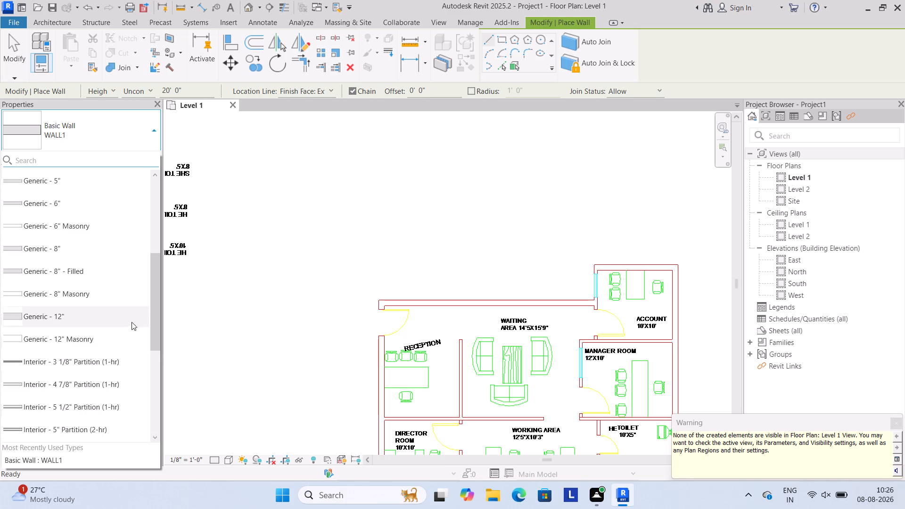
{"action": "left_click", "coordinate": [59, 250]}
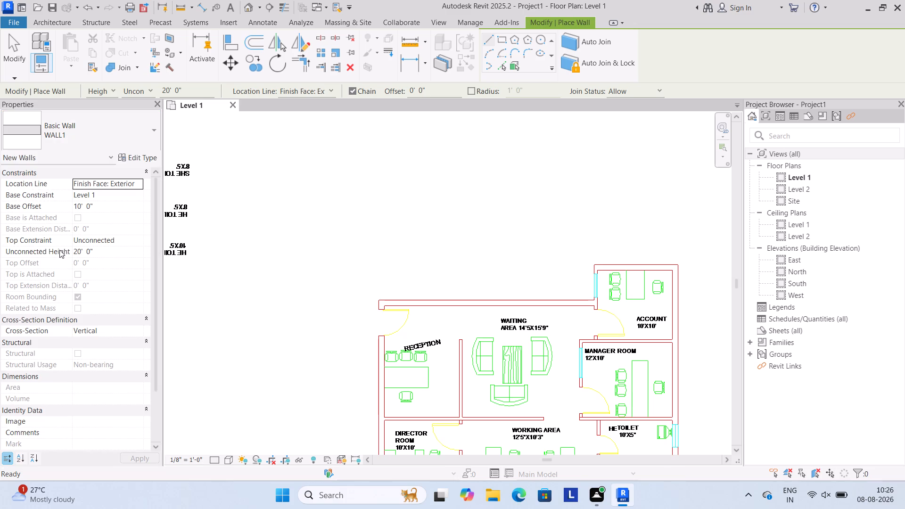
Choose Finish Face: Exterior as the location line for new walls.
{"action": "left_click", "coordinate": [136, 183]}
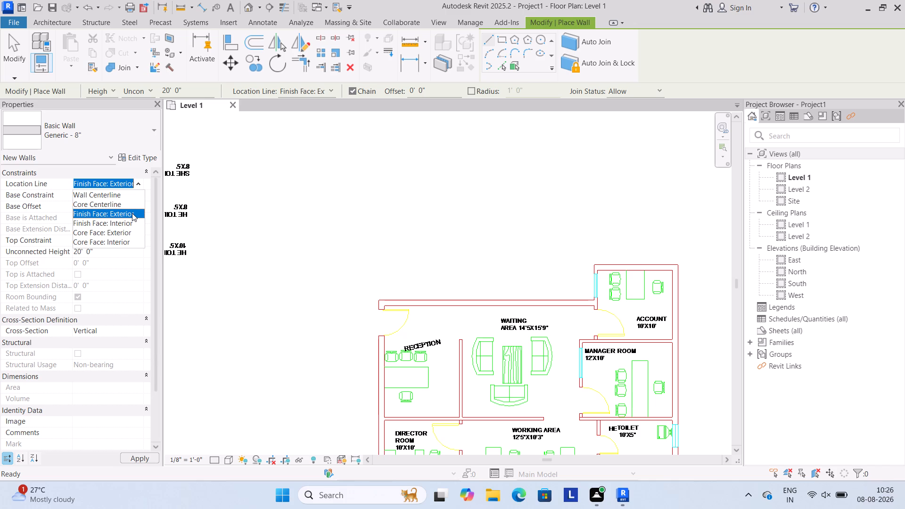
{"action": "left_click", "coordinate": [132, 213]}
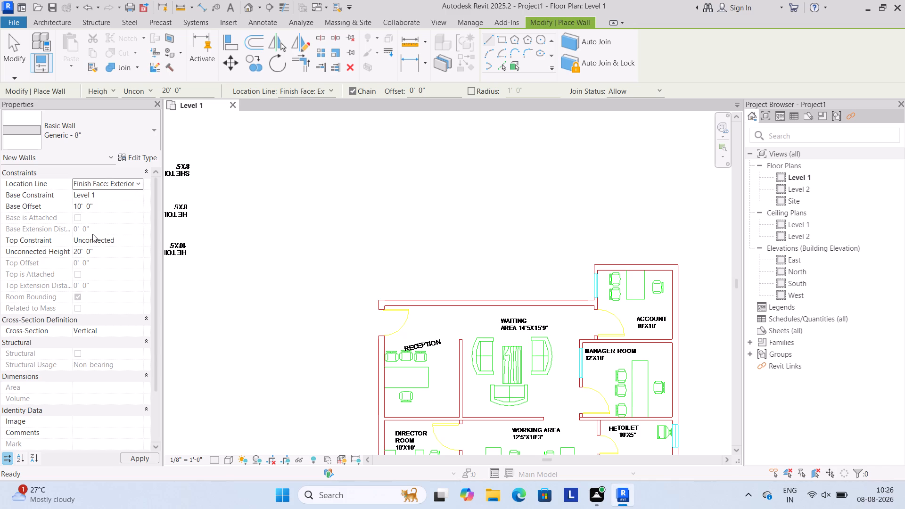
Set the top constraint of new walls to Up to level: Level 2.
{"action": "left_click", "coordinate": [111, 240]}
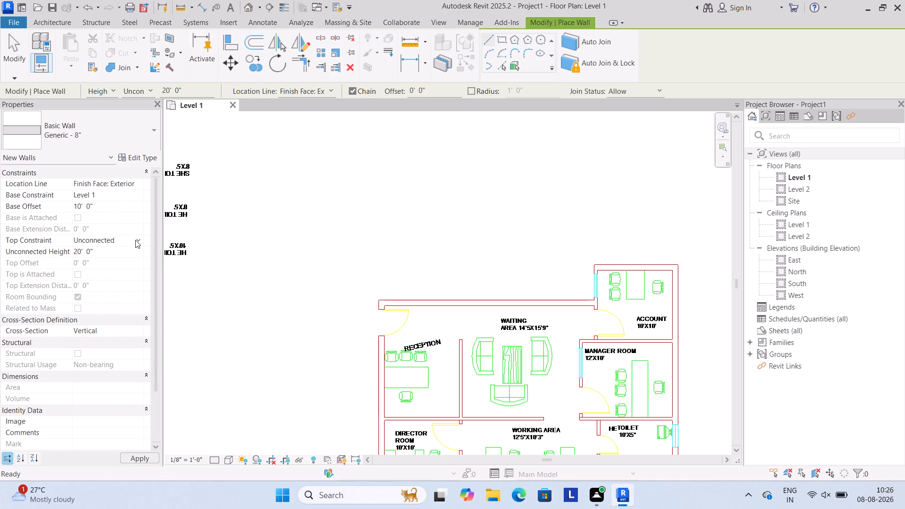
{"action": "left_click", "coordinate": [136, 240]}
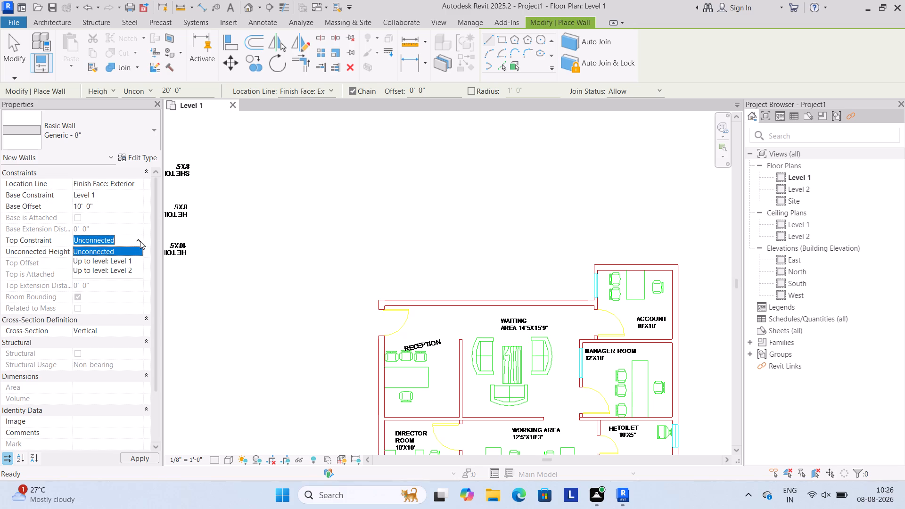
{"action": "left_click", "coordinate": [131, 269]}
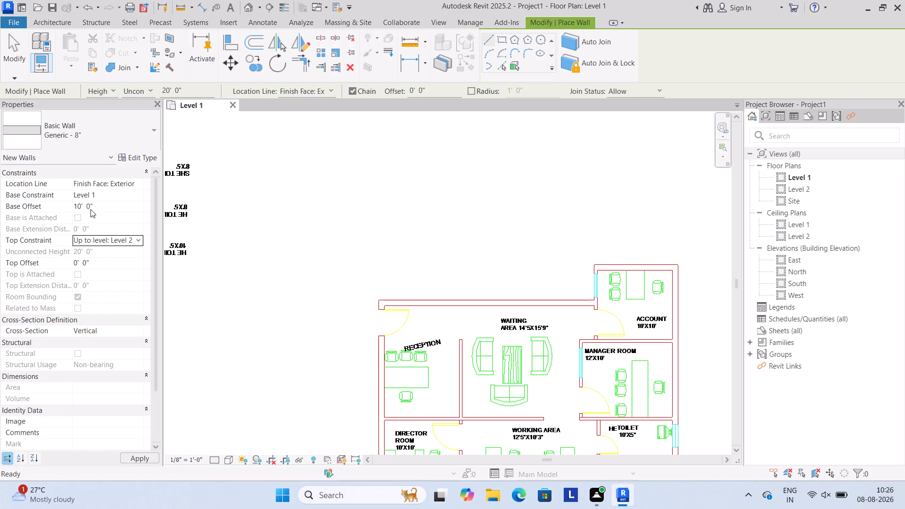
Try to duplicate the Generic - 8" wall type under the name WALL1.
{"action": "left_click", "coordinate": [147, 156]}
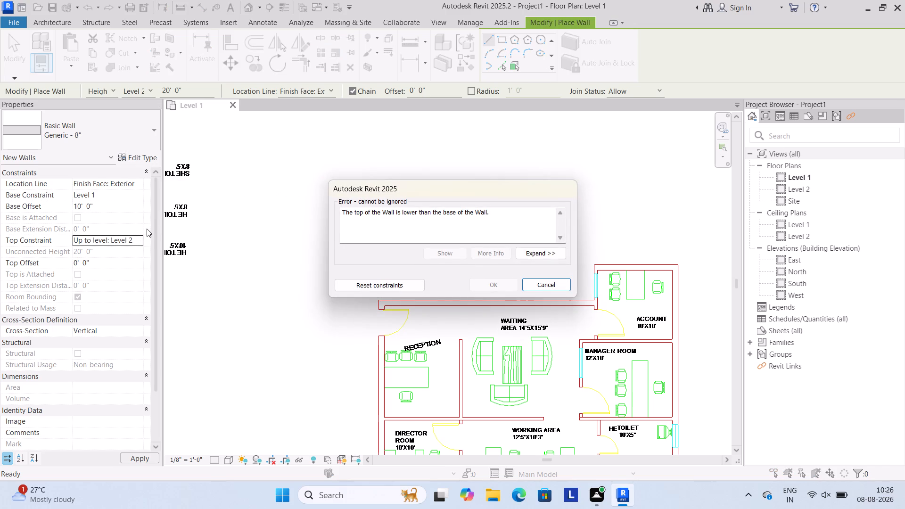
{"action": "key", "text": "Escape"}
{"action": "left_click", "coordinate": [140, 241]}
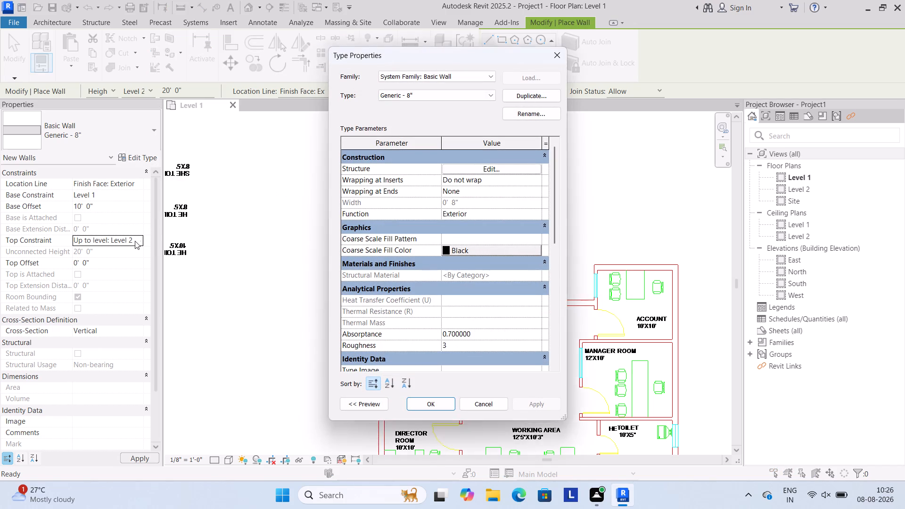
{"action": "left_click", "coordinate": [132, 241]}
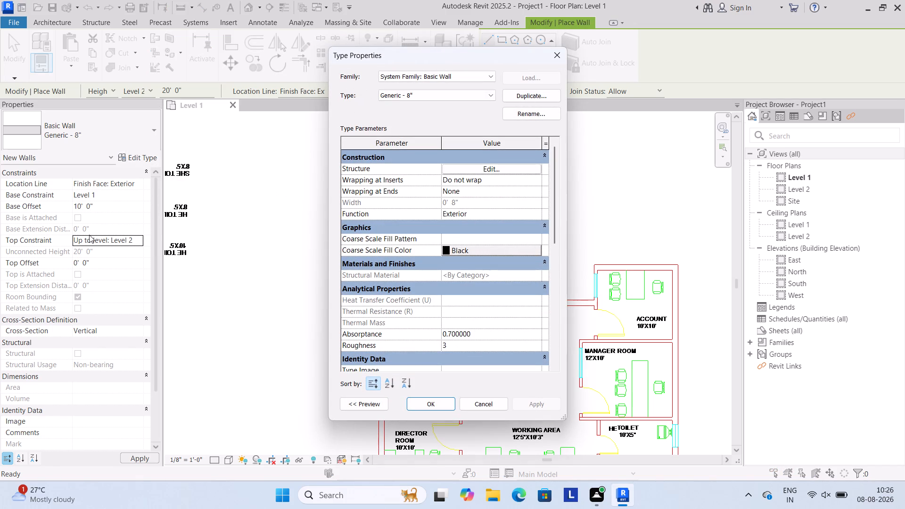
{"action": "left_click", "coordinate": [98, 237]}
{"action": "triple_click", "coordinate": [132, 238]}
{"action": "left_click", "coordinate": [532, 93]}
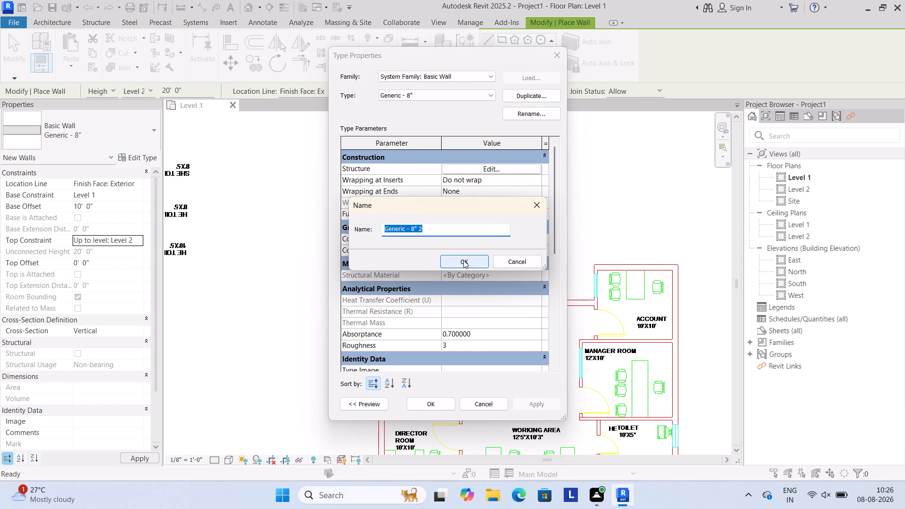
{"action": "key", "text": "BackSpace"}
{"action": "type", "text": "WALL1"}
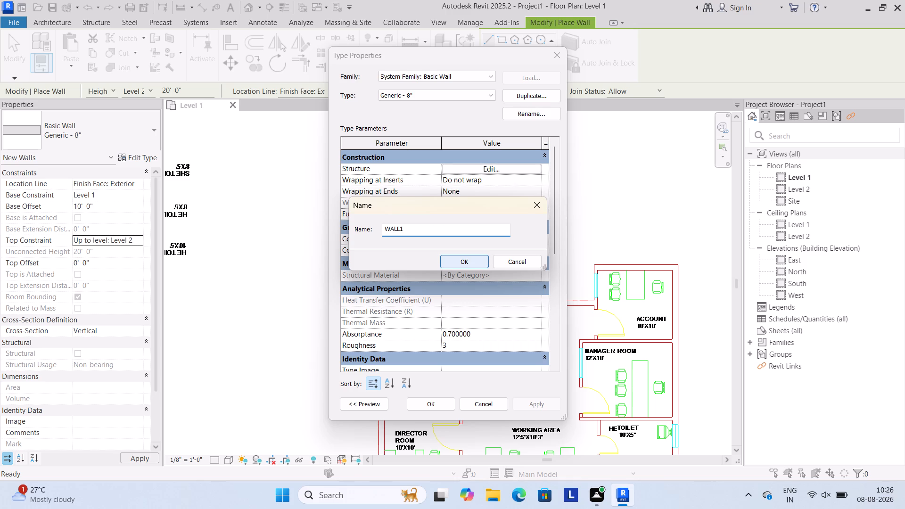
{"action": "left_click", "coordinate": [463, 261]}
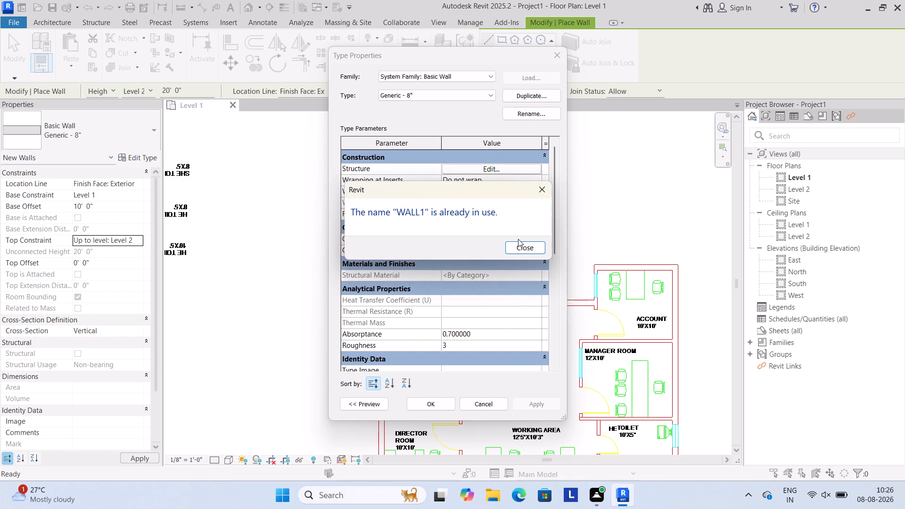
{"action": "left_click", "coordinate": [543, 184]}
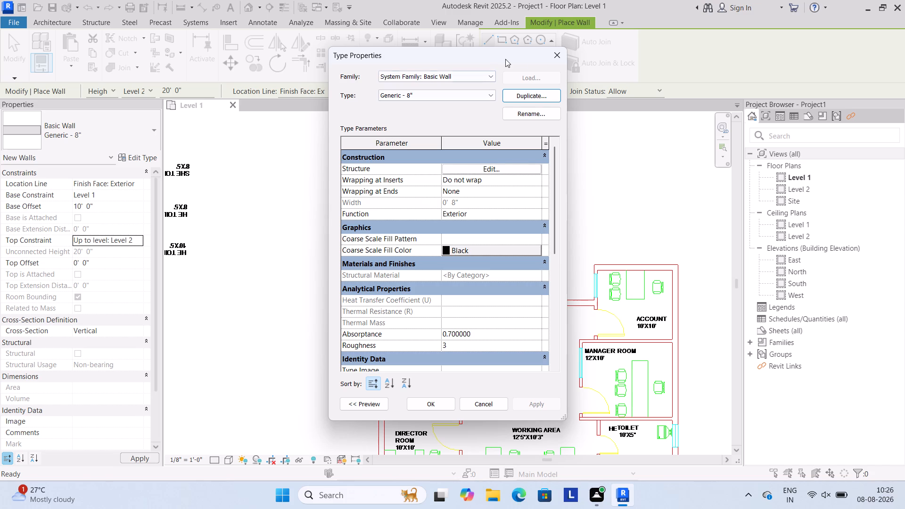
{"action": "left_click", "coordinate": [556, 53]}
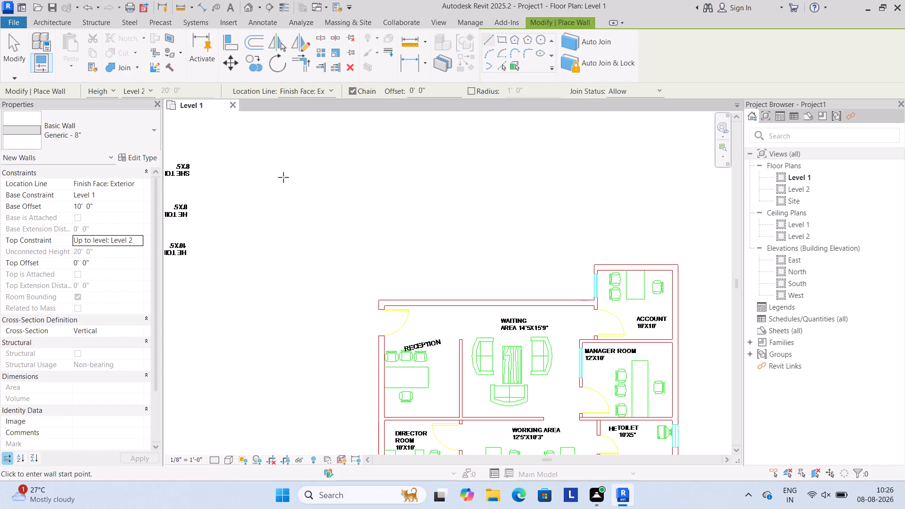
Set the top constraint of new walls to Unconnected.
{"action": "left_click", "coordinate": [31, 129]}
{"action": "left_click", "coordinate": [77, 180]}
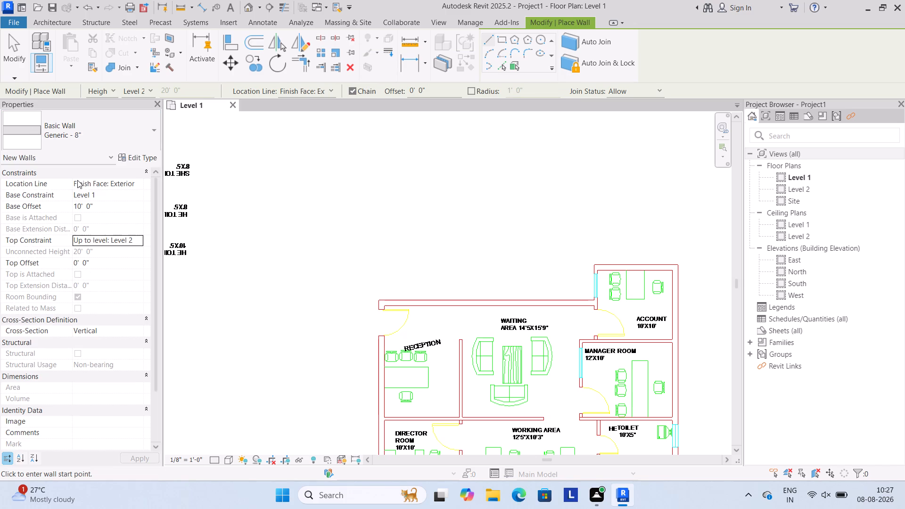
{"action": "left_click", "coordinate": [135, 236]}
{"action": "left_click", "coordinate": [137, 251]}
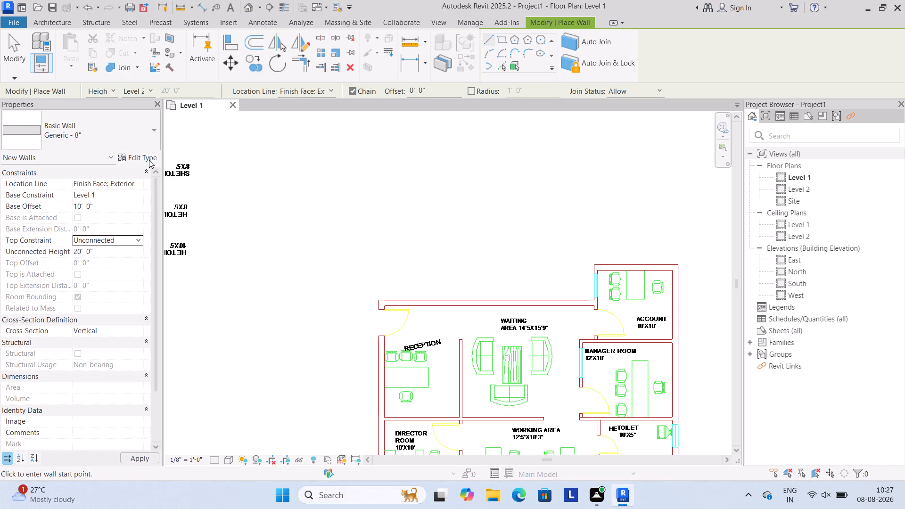
Duplicate the Generic - 8" wall type under the name WALL2.
{"action": "left_click", "coordinate": [146, 156]}
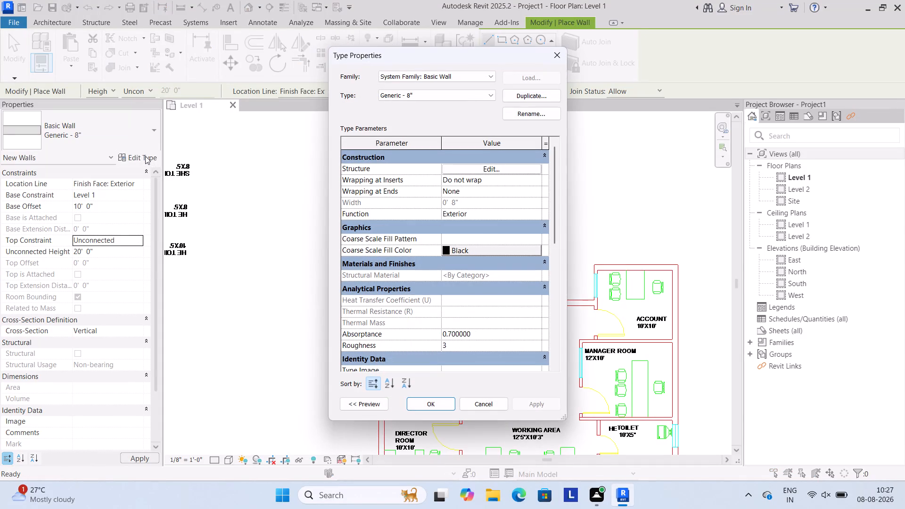
{"action": "left_click", "coordinate": [538, 94]}
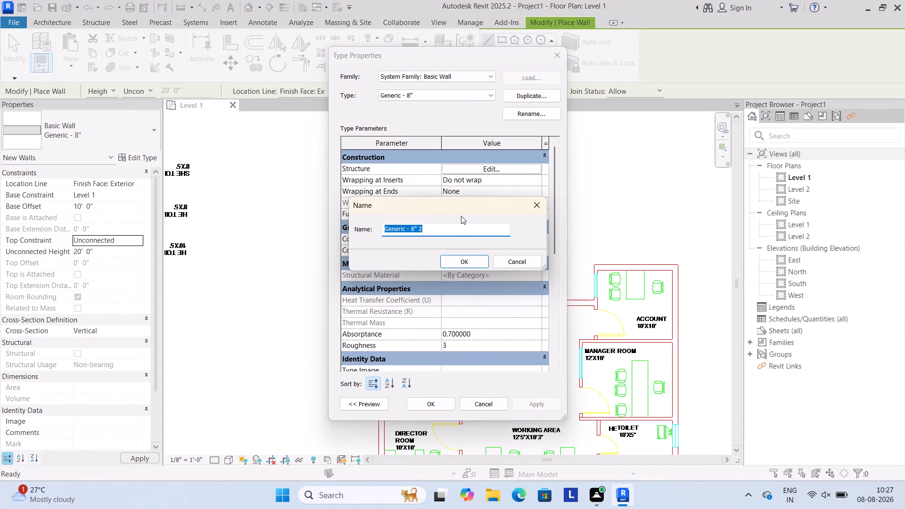
{"action": "key", "text": "BackSpace"}
{"action": "type", "text": "WALL2"}
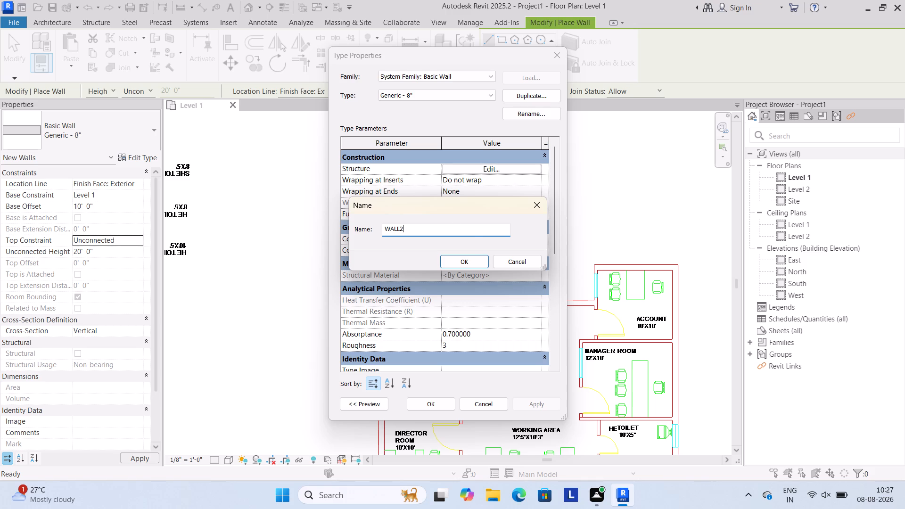
{"action": "left_click", "coordinate": [469, 255]}
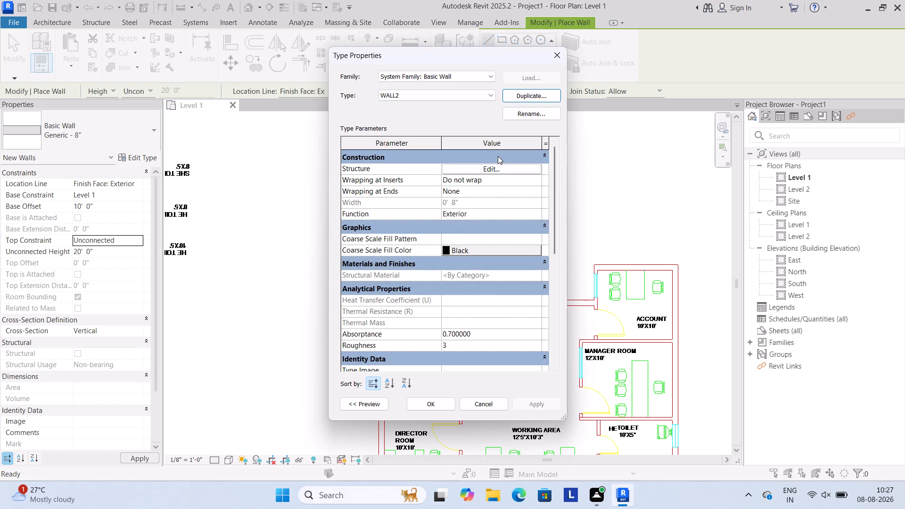
Set the structure layer thickness of the WALL2 type to 9" and apply the type to new walls.
{"action": "left_click", "coordinate": [501, 168]}
{"action": "left_click", "coordinate": [449, 175]}
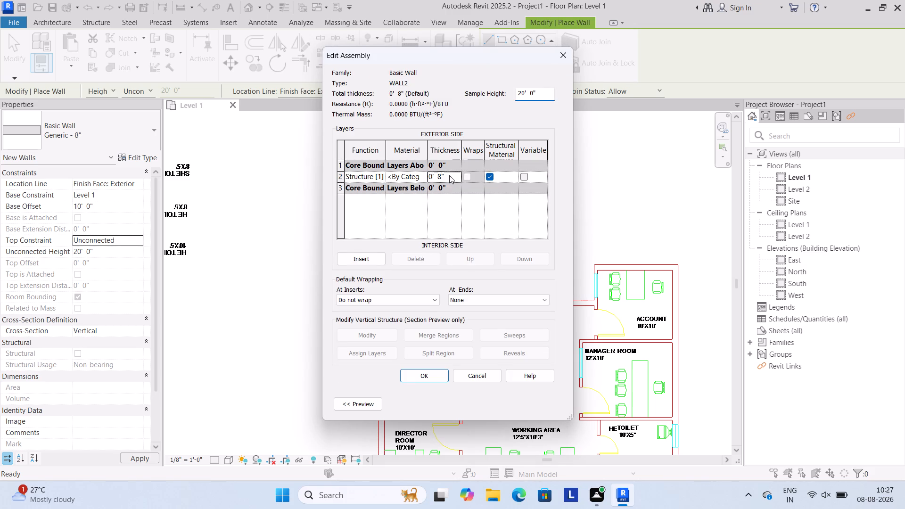
{"action": "key", "text": "BackSpace"}
{"action": "key", "text": "BackSpace"}
{"action": "key", "text": "BackSpace"}
{"action": "key", "text": "BackSpace"}
{"action": "key", "text": "BackSpace"}
{"action": "key", "text": "BackSpace"}
{"action": "key", "text": "BackSpace"}
{"action": "key", "text": "BackSpace"}
{"action": "key", "text": "BackSpace"}
{"action": "key", "text": "BackSpace"}
{"action": "key", "text": "BackSpace"}
{"action": "key", "text": "BackSpace"}
{"action": "key", "text": "BackSpace"}
{"action": "key", "text": "BackSpace"}
{"action": "key", "text": "BackSpace"}
{"action": "key", "text": "BackSpace"}
{"action": "key", "text": "BackSpace"}
{"action": "type", "text": "9\""}
{"action": "left_click", "coordinate": [428, 372]}
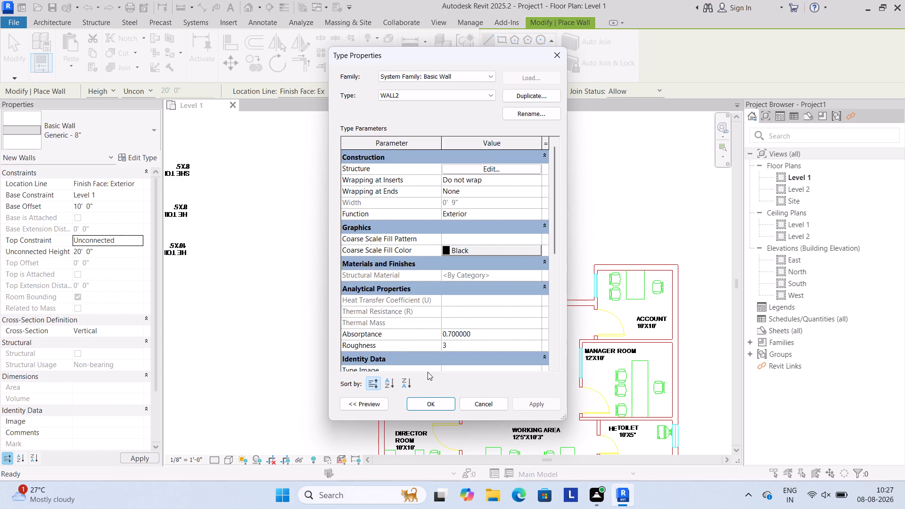
{"action": "left_click", "coordinate": [429, 405]}
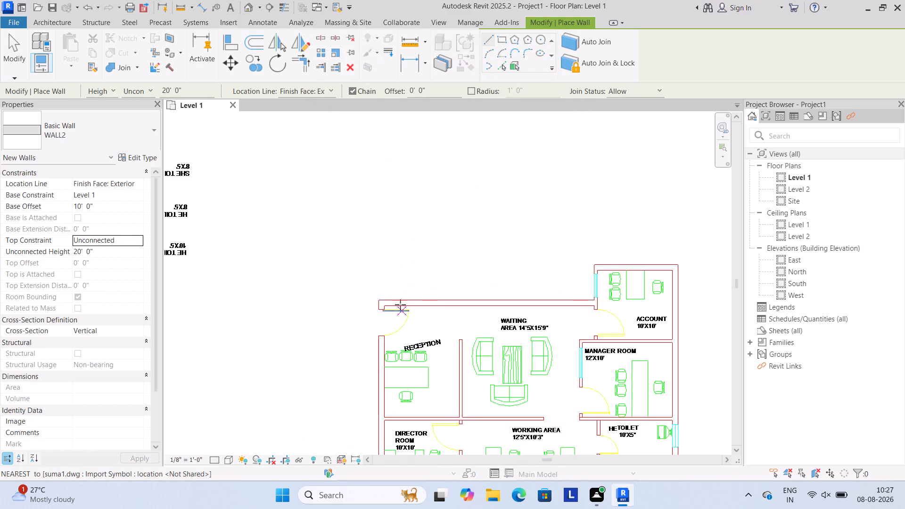
Draw chained WALL2 walls from the reception entrance corner, about 1'-3" up and 28' along the waiting area's outer wall, ending at the account room.
{"action": "scroll", "coordinate": [399, 301], "scroll_direction": "up", "scroll_amount": 3}
{"action": "left_click", "coordinate": [368, 314]}
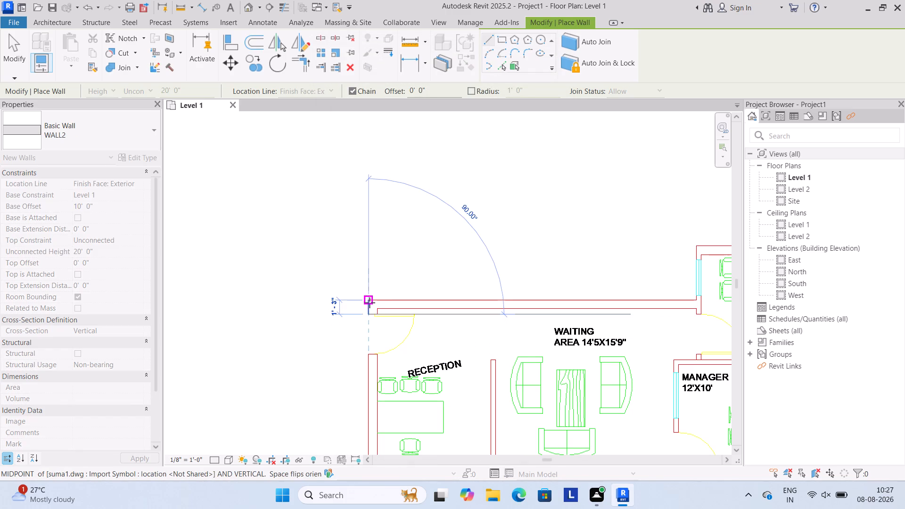
{"action": "left_click", "coordinate": [371, 299]}
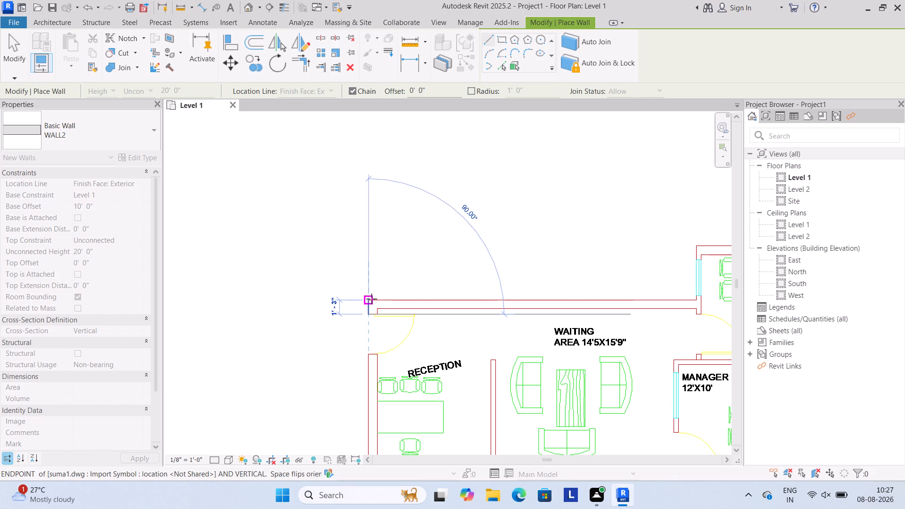
{"action": "left_click", "coordinate": [693, 299]}
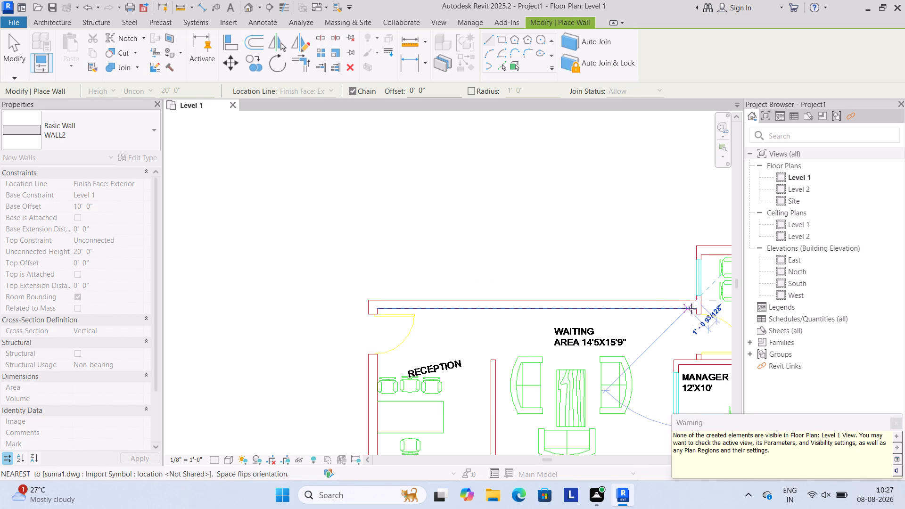
{"action": "left_click", "coordinate": [691, 309]}
{"action": "key", "text": "Escape"}
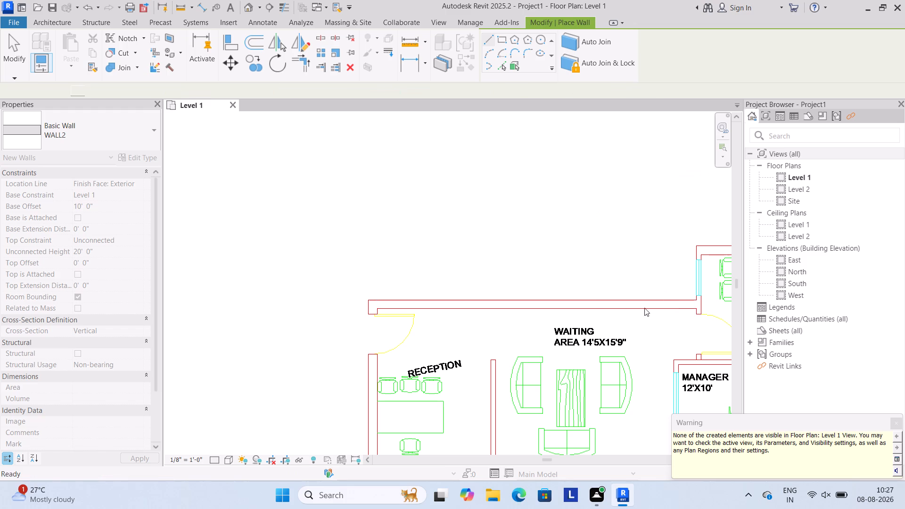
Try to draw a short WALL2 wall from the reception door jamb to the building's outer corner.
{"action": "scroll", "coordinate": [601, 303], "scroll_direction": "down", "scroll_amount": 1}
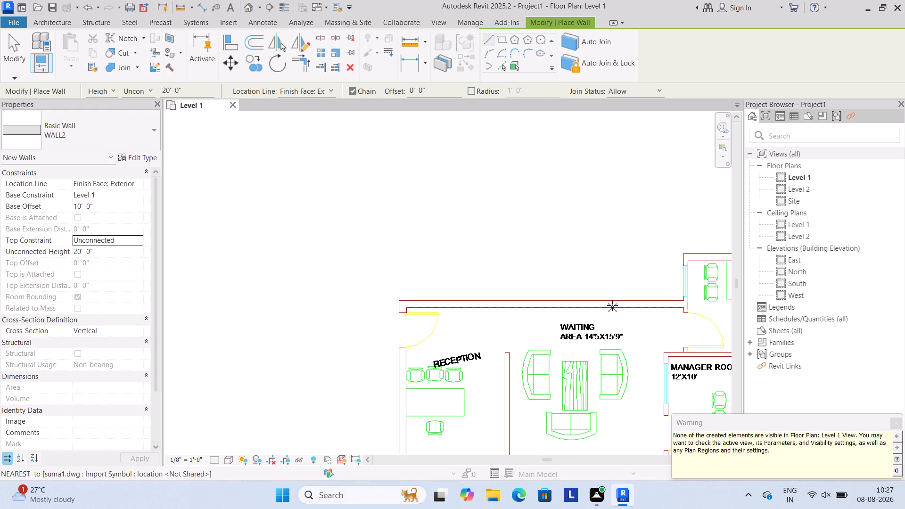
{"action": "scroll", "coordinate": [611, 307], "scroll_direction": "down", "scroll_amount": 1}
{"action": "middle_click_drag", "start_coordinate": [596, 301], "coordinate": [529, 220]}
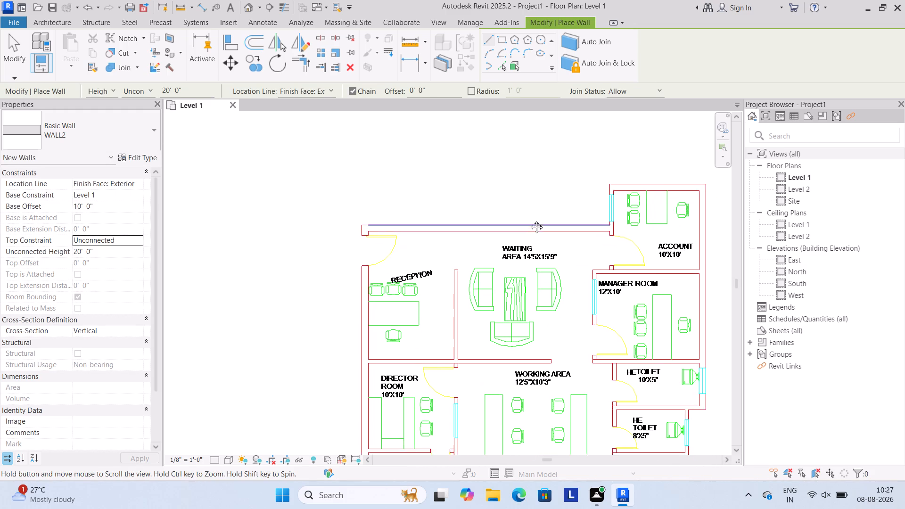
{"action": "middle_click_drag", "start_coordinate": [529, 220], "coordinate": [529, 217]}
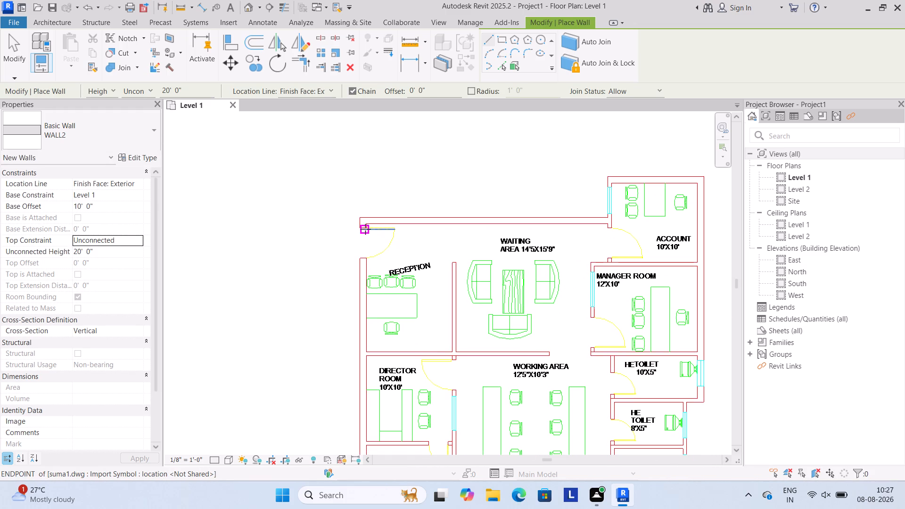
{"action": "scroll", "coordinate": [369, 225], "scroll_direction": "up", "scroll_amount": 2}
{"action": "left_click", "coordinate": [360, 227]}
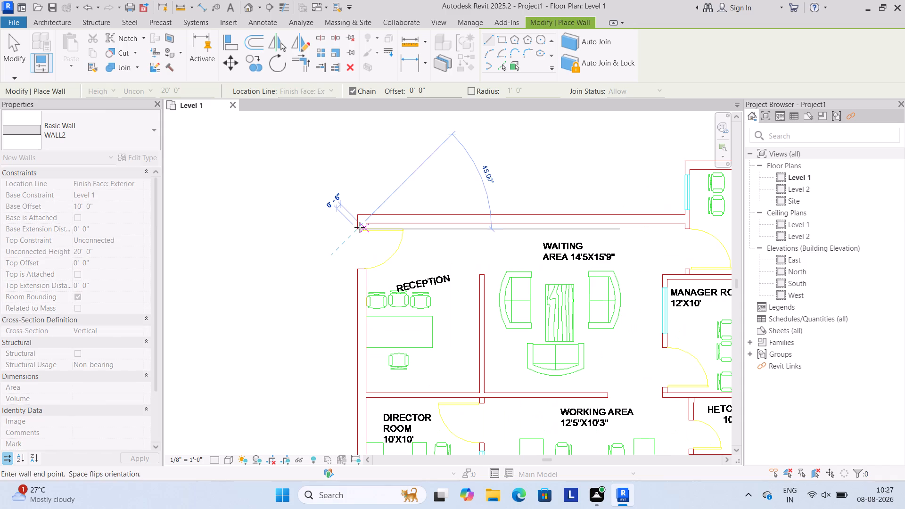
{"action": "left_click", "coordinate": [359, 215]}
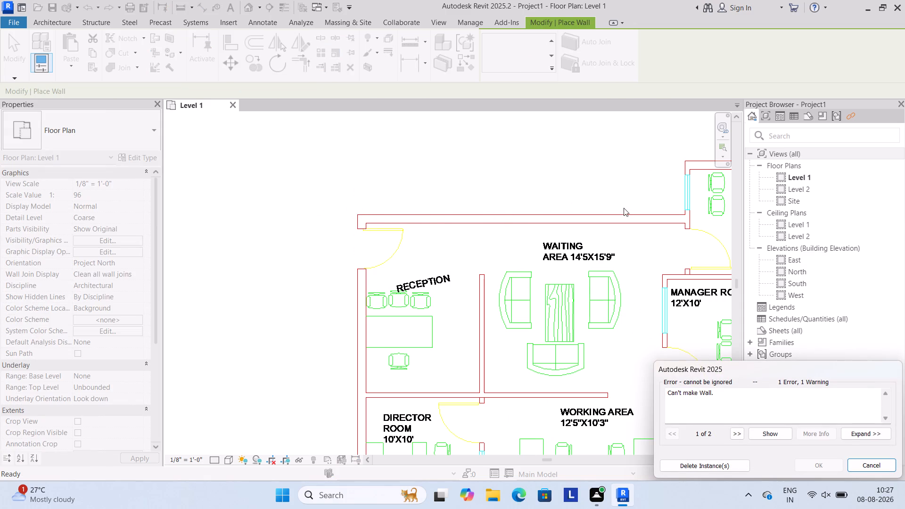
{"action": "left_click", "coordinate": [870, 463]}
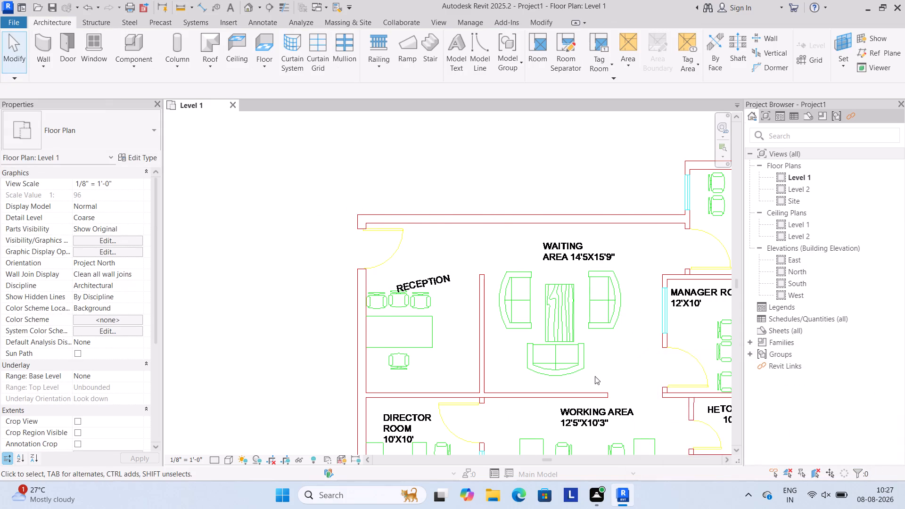
Restart the architectural wall command and duplicate the Generic - 8" wall type under the name WALL9".
{"action": "scroll", "coordinate": [189, 189], "scroll_direction": "down", "scroll_amount": 3}
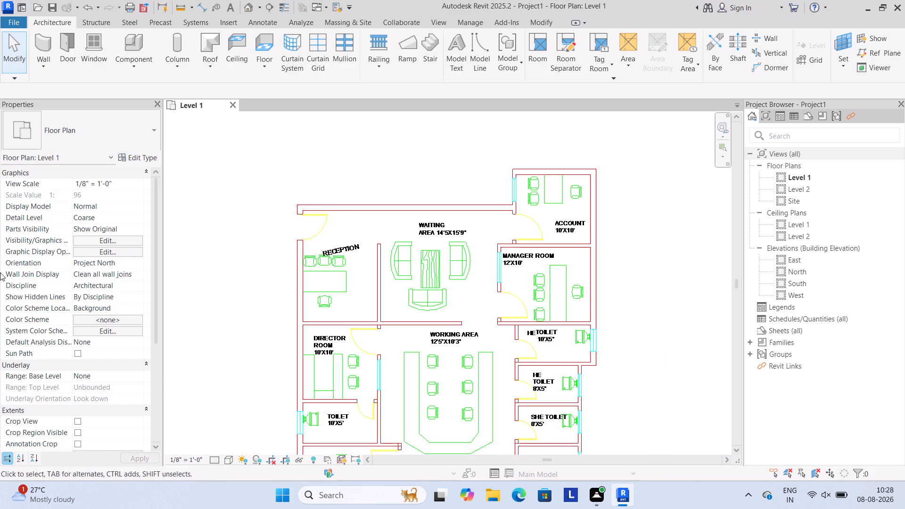
{"action": "left_click", "coordinate": [42, 60]}
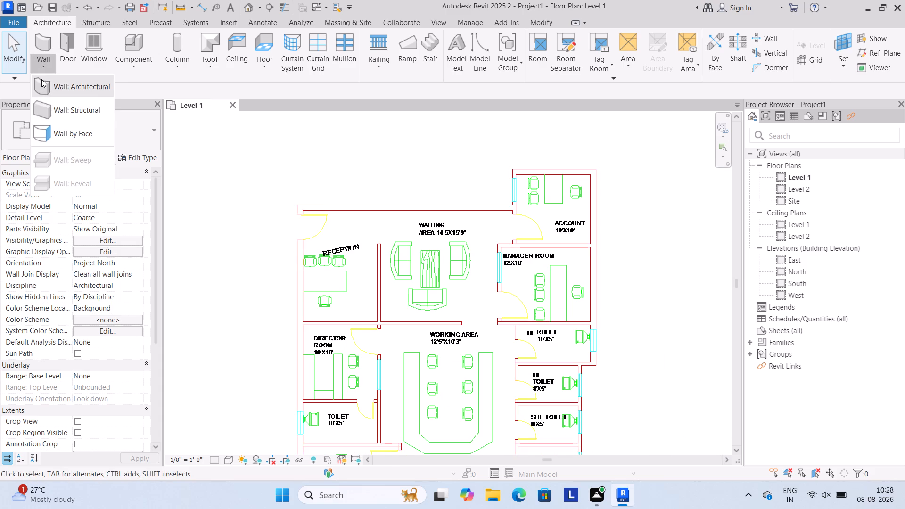
{"action": "left_click", "coordinate": [41, 79]}
{"action": "double_click", "coordinate": [28, 131]}
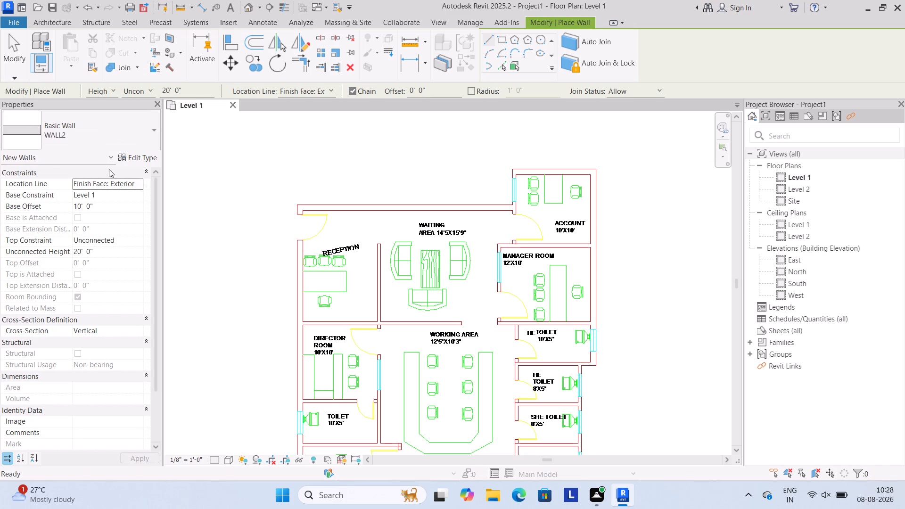
{"action": "double_click", "coordinate": [28, 130]}
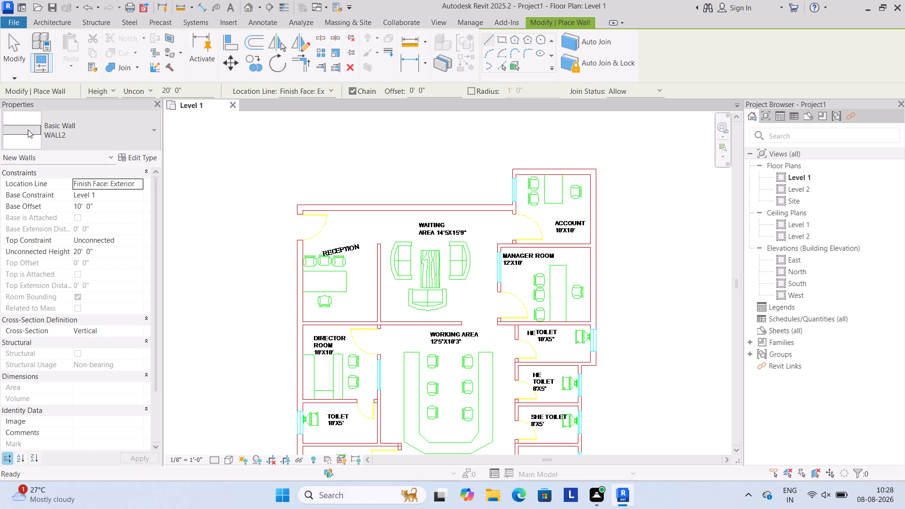
{"action": "double_click", "coordinate": [29, 125]}
{"action": "left_click", "coordinate": [152, 129]}
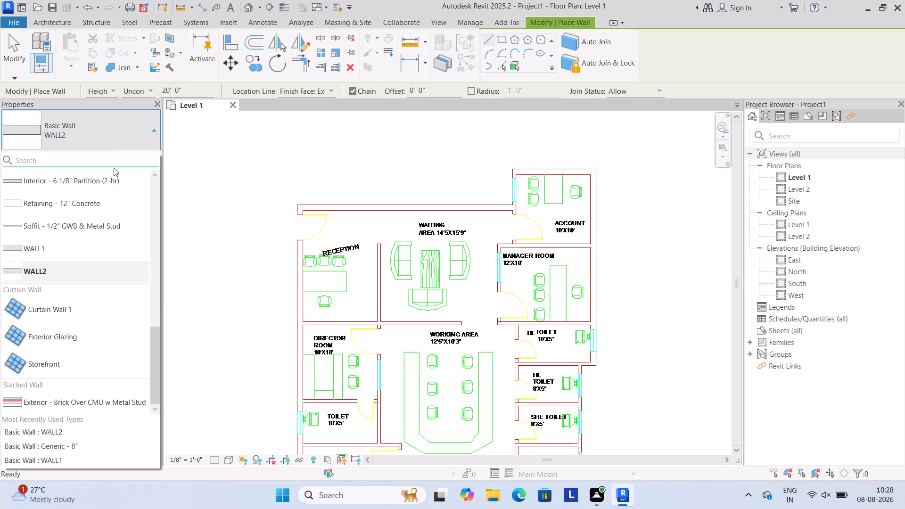
{"action": "left_click", "coordinate": [93, 443]}
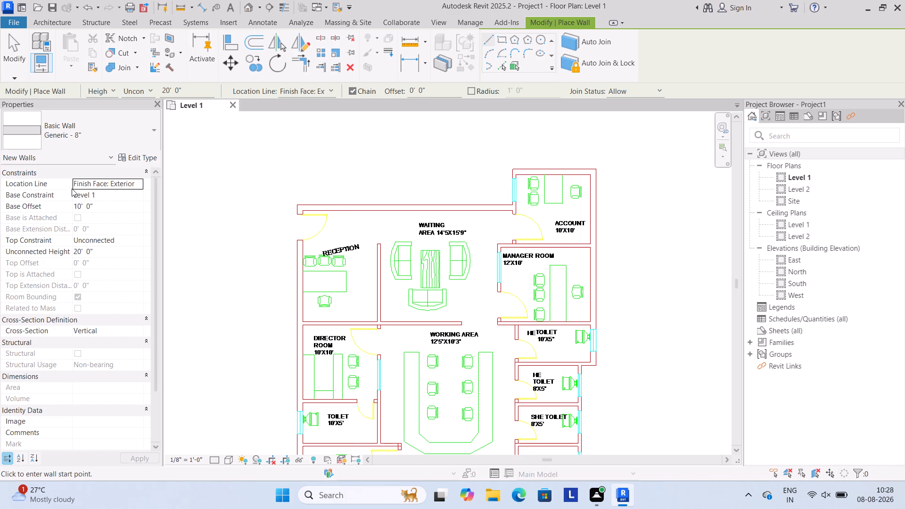
{"action": "left_click", "coordinate": [141, 157]}
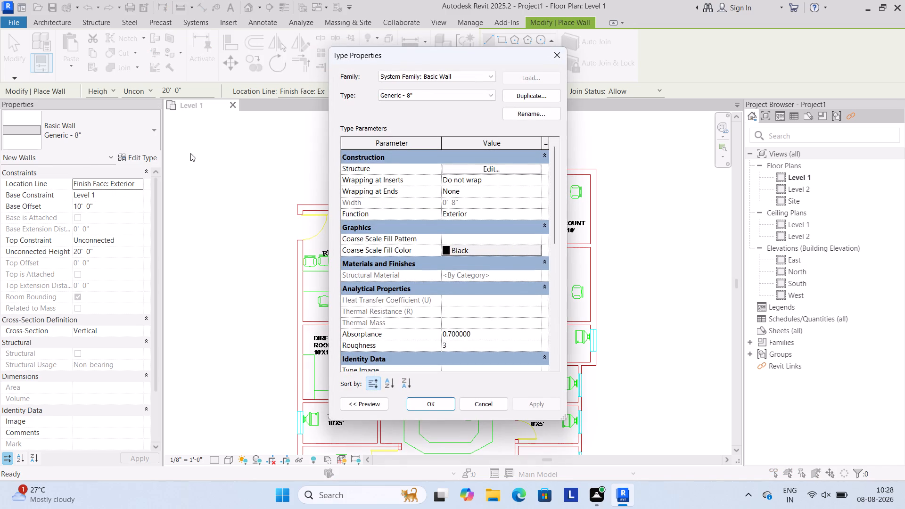
{"action": "left_click", "coordinate": [528, 93]}
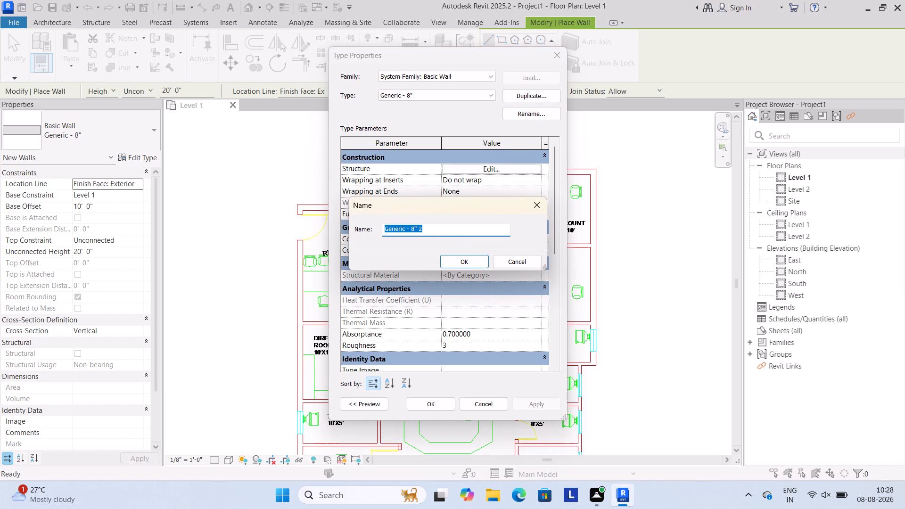
{"action": "key", "text": "BackSpace"}
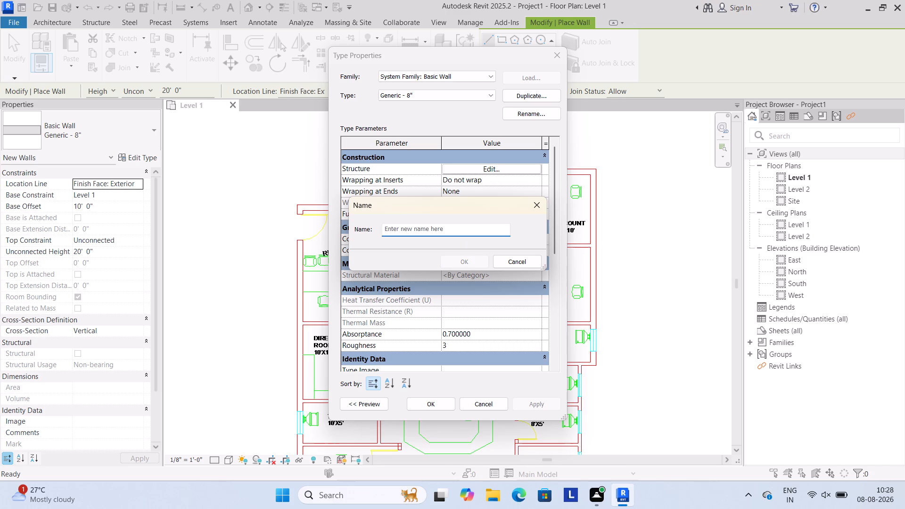
{"action": "type", "text": "WA"}
{"action": "type", "text": "LL"}
{"action": "type", "text": "9\""}
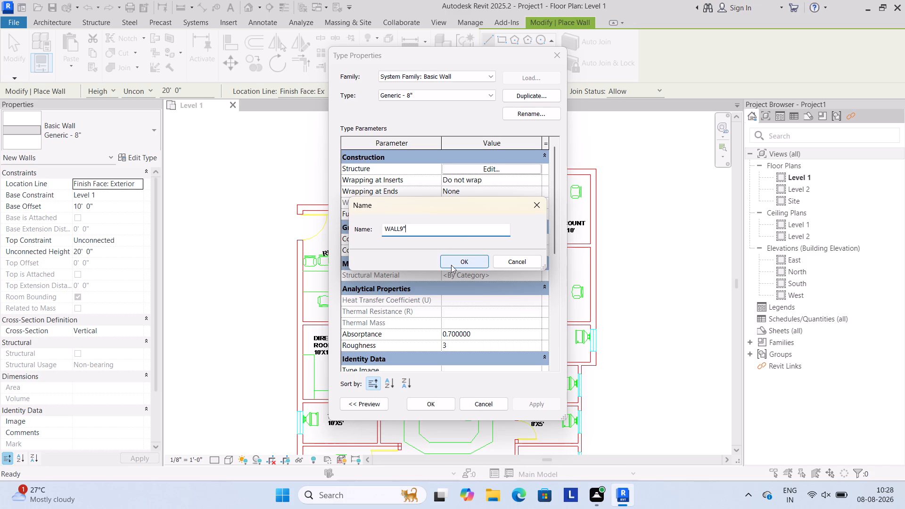
{"action": "left_click", "coordinate": [452, 264]}
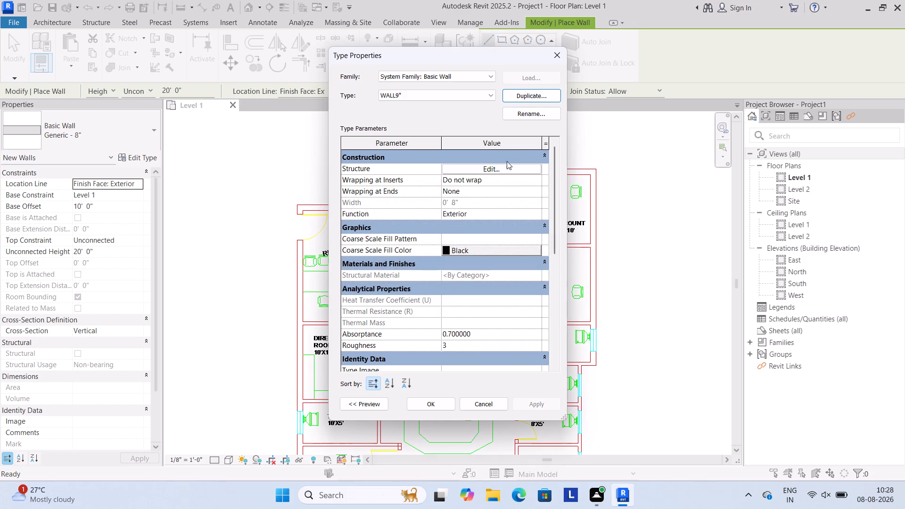
Set the structure layer thickness of the WALL9" type to 9" and apply the type to new walls.
{"action": "left_click", "coordinate": [507, 167]}
{"action": "left_click", "coordinate": [447, 176]}
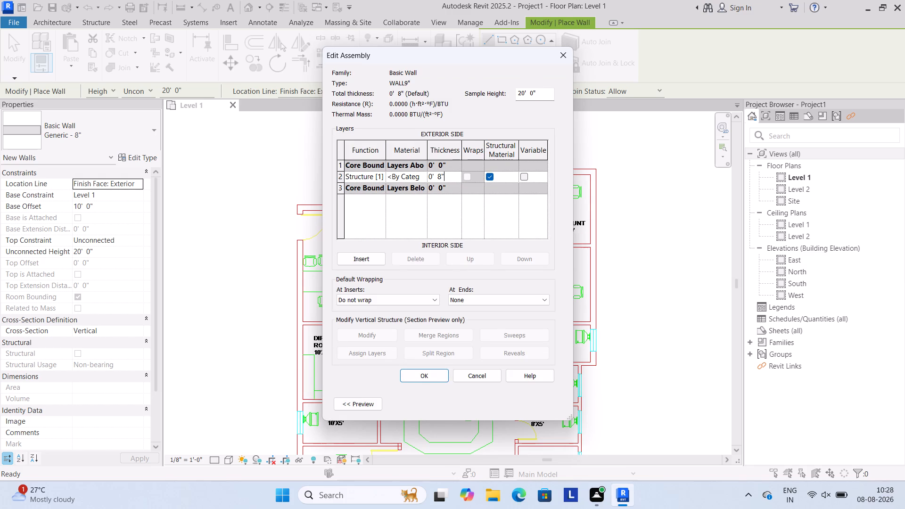
{"action": "key", "text": "BackSpace"}
{"action": "key", "text": "BackSpace"}
{"action": "key", "text": "BackSpace"}
{"action": "key", "text": "BackSpace"}
{"action": "key", "text": "BackSpace"}
{"action": "key", "text": "BackSpace"}
{"action": "key", "text": "BackSpace"}
{"action": "key", "text": "BackSpace"}
{"action": "key", "text": "BackSpace"}
{"action": "key", "text": "BackSpace"}
{"action": "key", "text": "BackSpace"}
{"action": "key", "text": "BackSpace"}
{"action": "key", "text": "BackSpace"}
{"action": "key", "text": "BackSpace"}
{"action": "key", "text": "BackSpace"}
{"action": "key", "text": "BackSpace"}
{"action": "type", "text": "9\""}
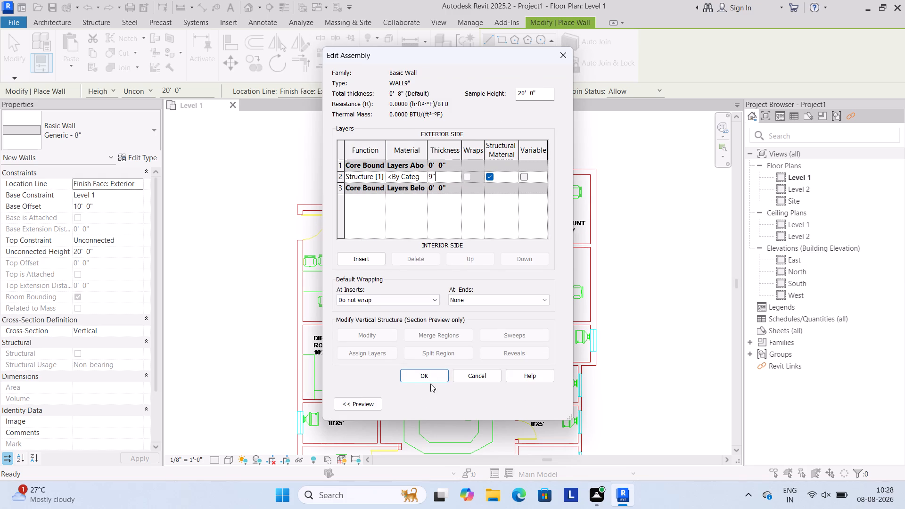
{"action": "left_click", "coordinate": [429, 377]}
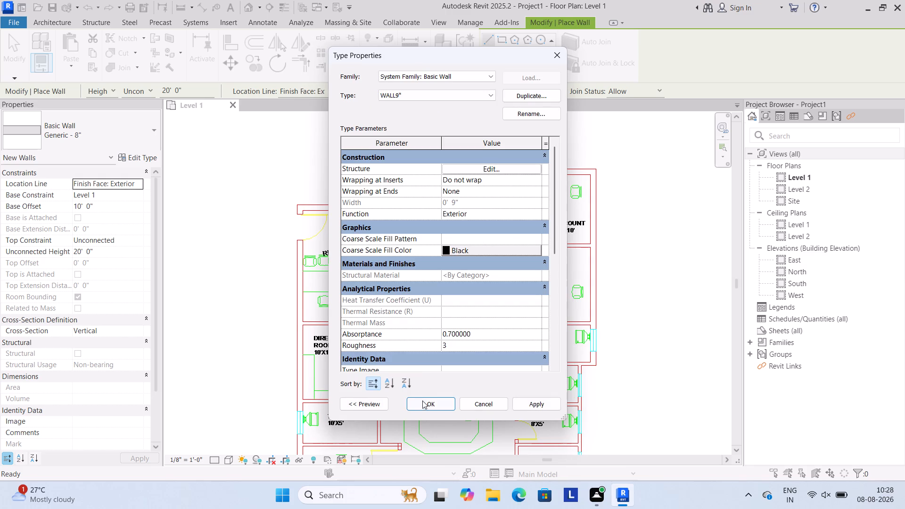
{"action": "left_click", "coordinate": [422, 401]}
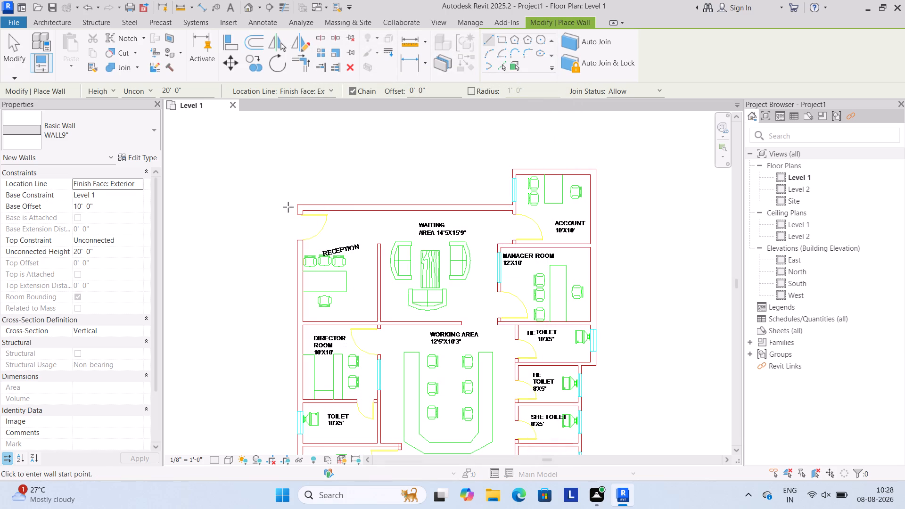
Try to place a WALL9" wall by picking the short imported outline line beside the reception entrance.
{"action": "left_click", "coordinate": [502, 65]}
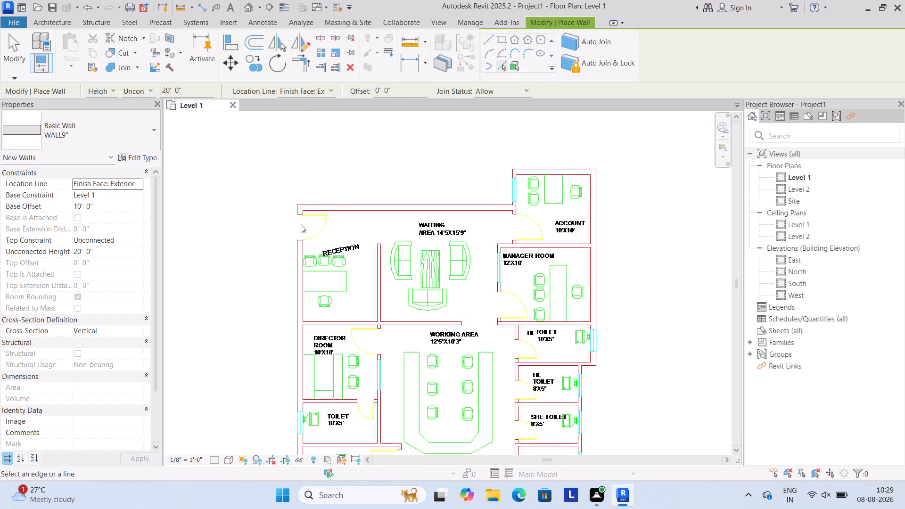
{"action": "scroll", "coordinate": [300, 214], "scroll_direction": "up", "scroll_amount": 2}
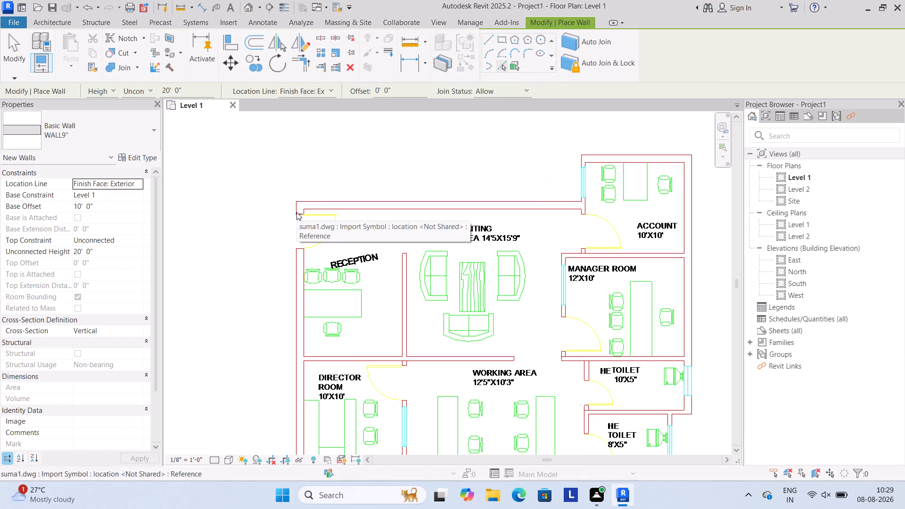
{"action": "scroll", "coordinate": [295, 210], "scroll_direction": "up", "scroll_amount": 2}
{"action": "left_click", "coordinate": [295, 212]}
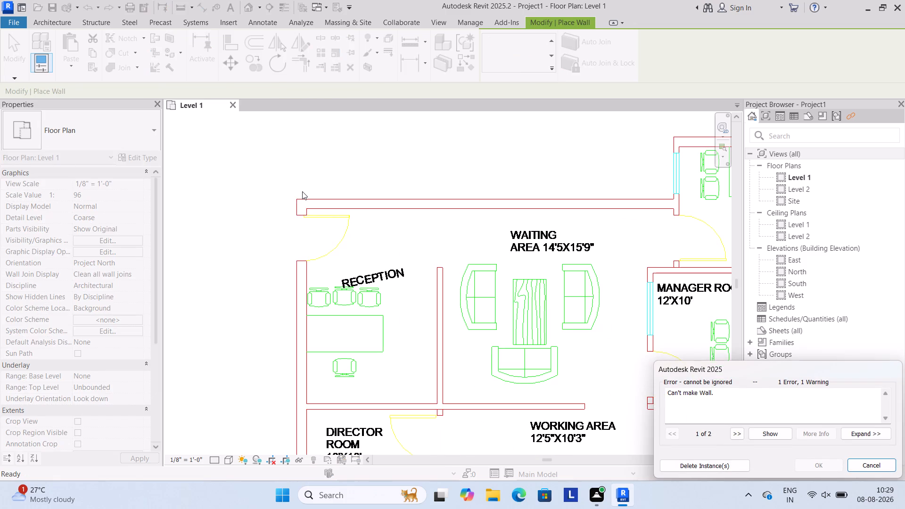
Try to show the elements involved in the wall creation error, and dismiss the resulting view-search dialogs.
{"action": "scroll", "coordinate": [302, 191], "scroll_direction": "down", "scroll_amount": 3}
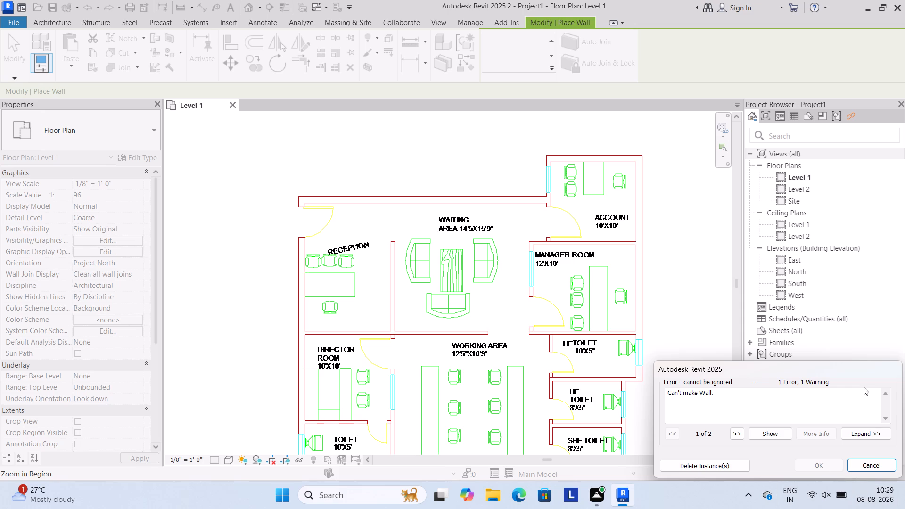
{"action": "left_click", "coordinate": [762, 433]}
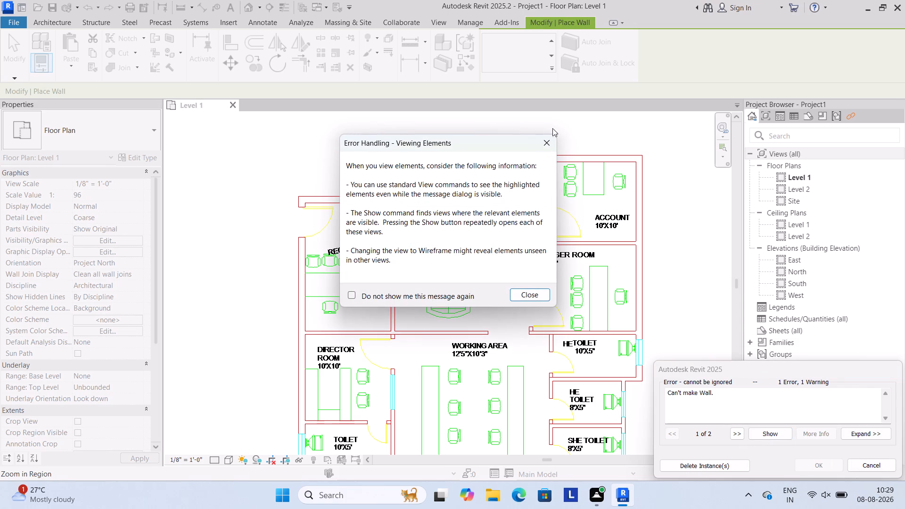
{"action": "left_click", "coordinate": [546, 139]}
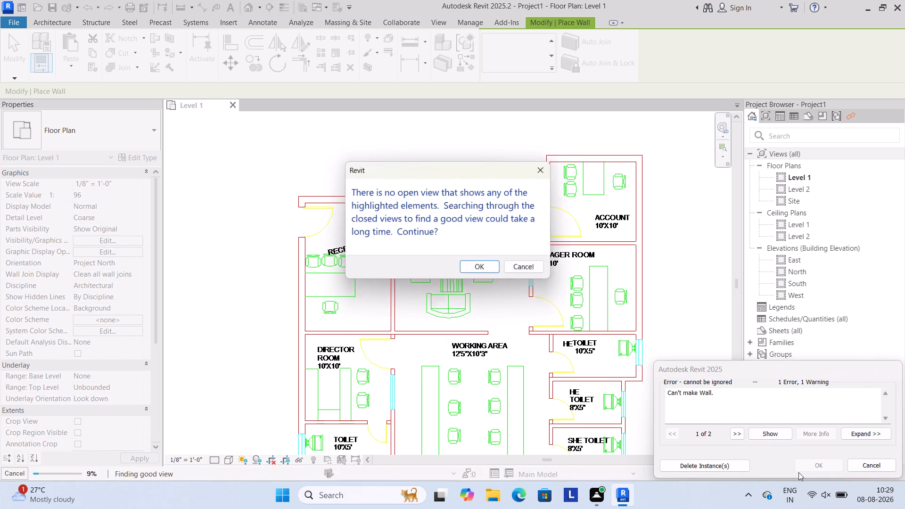
{"action": "left_click", "coordinate": [544, 168]}
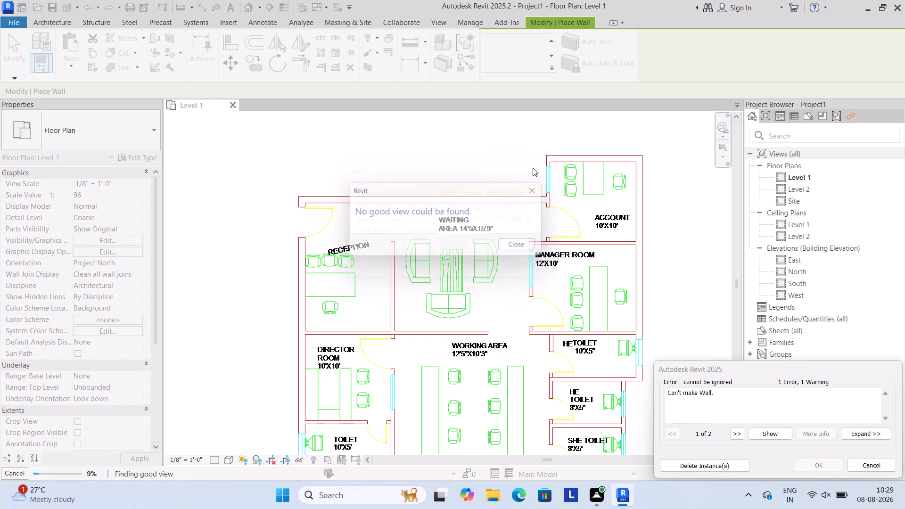
{"action": "left_click", "coordinate": [545, 186]}
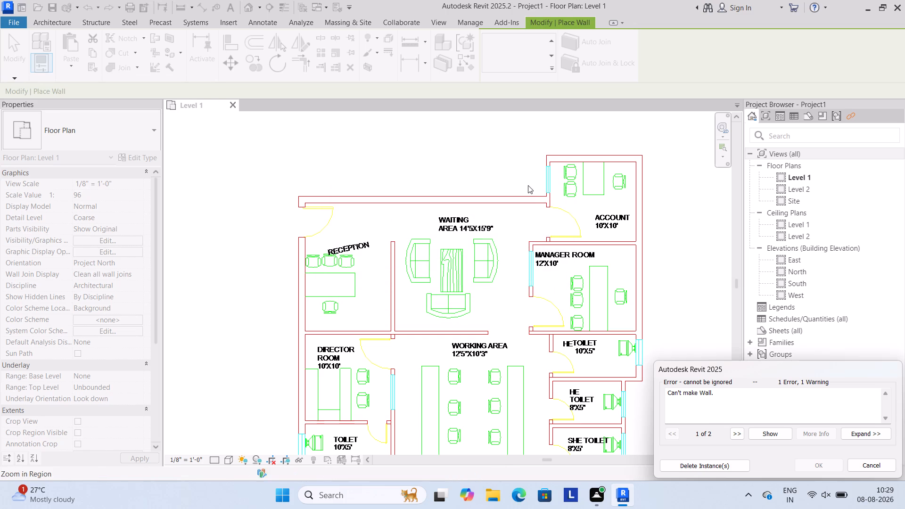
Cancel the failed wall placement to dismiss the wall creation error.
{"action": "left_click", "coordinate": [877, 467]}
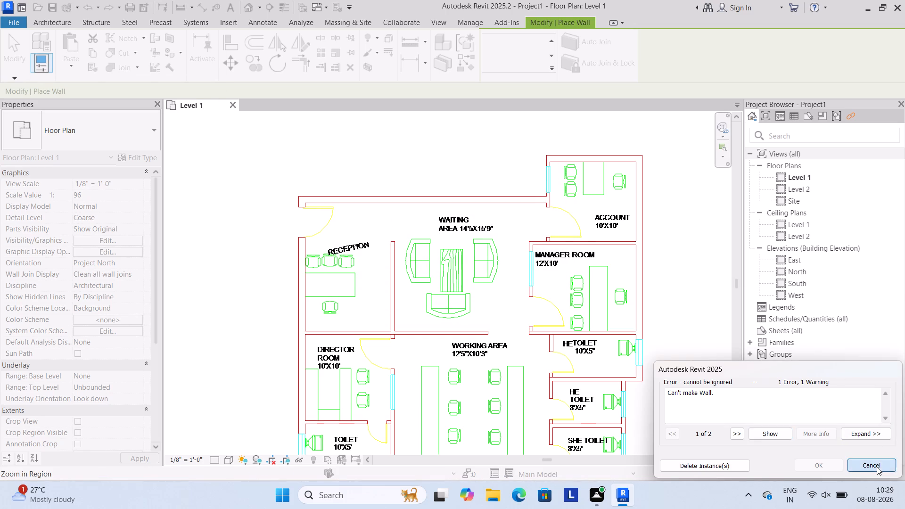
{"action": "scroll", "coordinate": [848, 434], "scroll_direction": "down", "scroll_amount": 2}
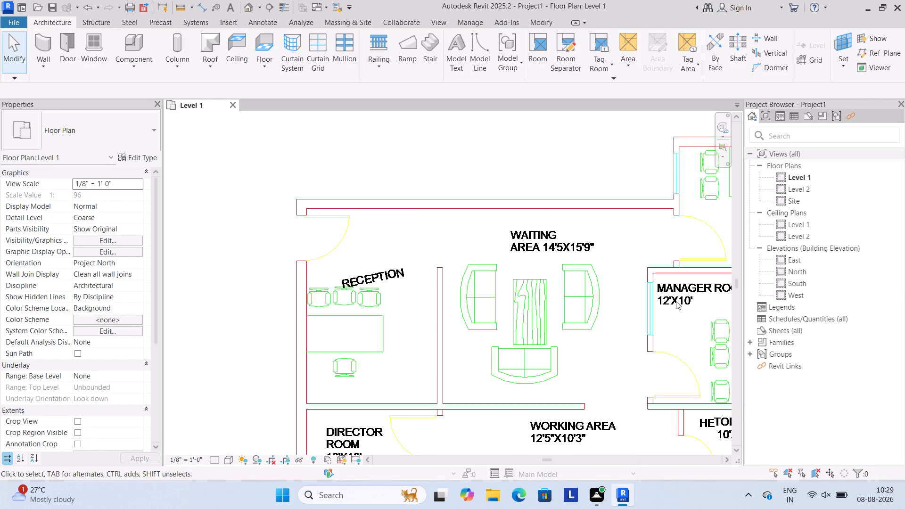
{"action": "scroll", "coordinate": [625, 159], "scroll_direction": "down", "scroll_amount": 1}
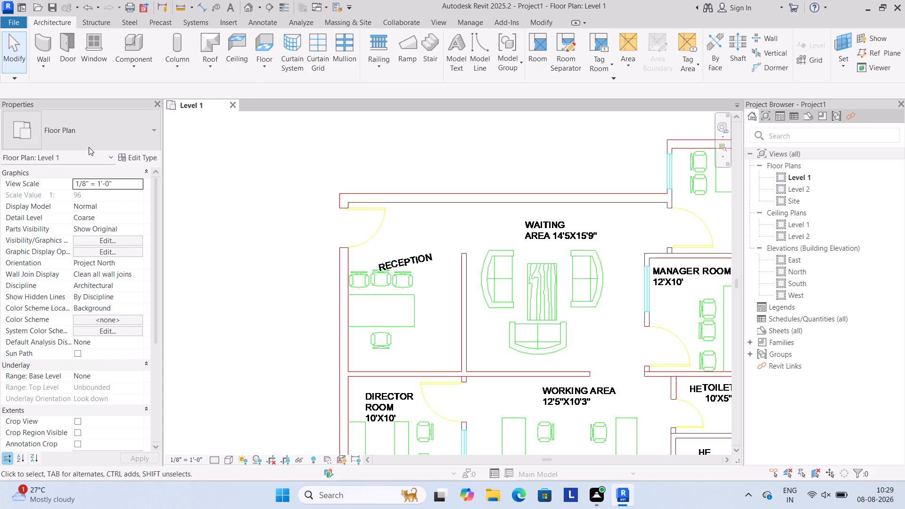
Restart the architectural wall command with the Generic - 8" type and try to duplicate that type under the name WALL9".
{"action": "left_click", "coordinate": [42, 67]}
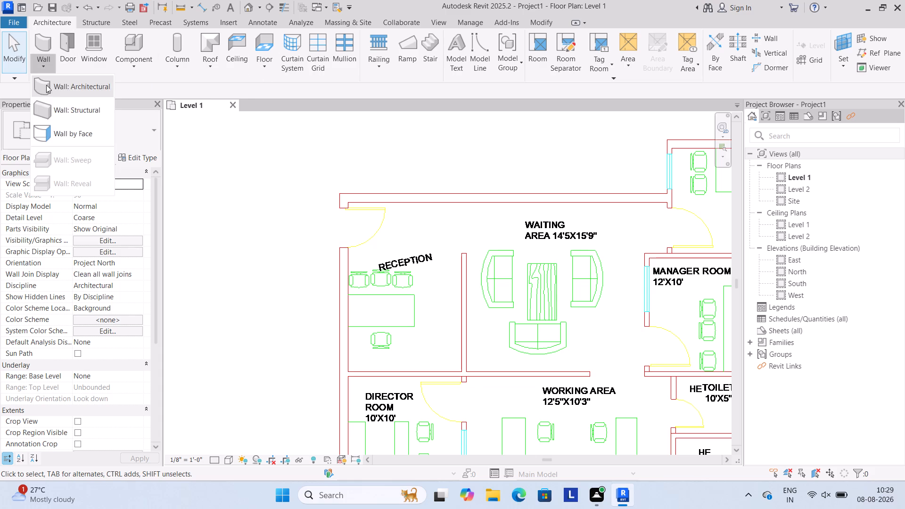
{"action": "left_click", "coordinate": [46, 85]}
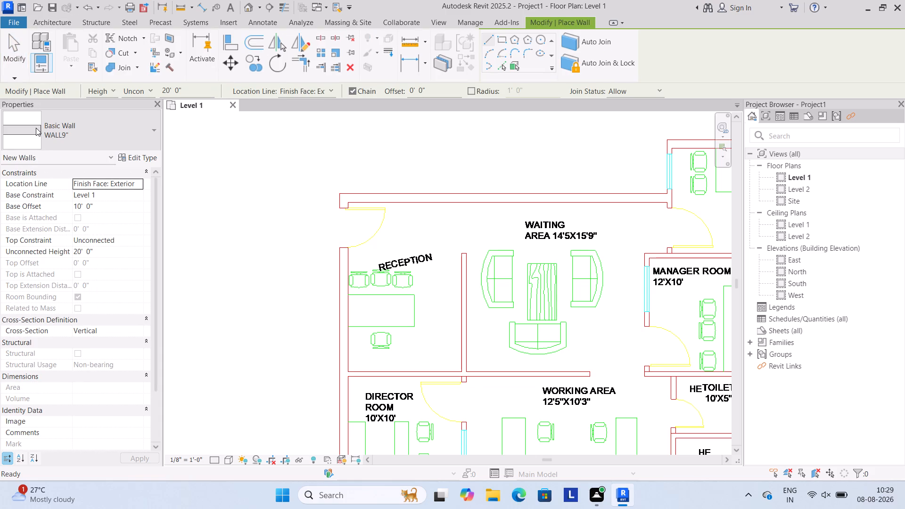
{"action": "left_click", "coordinate": [36, 128]}
{"action": "left_click", "coordinate": [36, 128]}
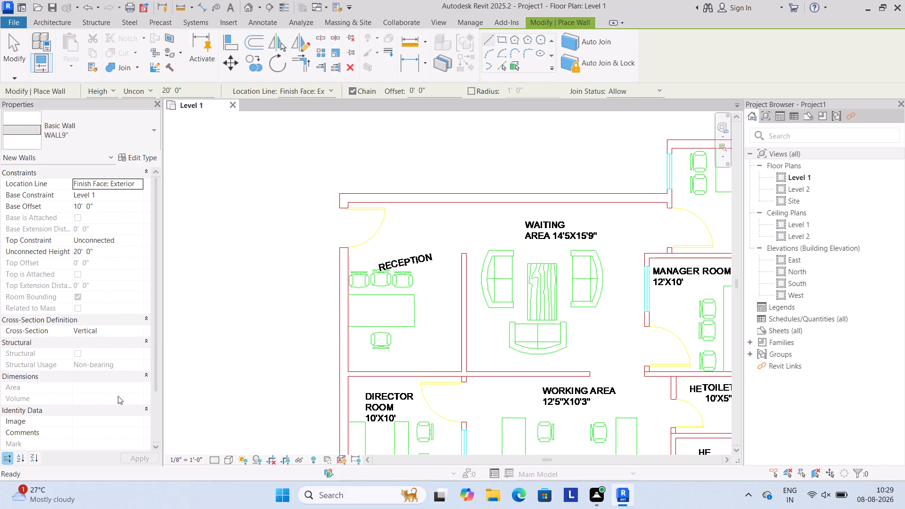
{"action": "left_click", "coordinate": [23, 131]}
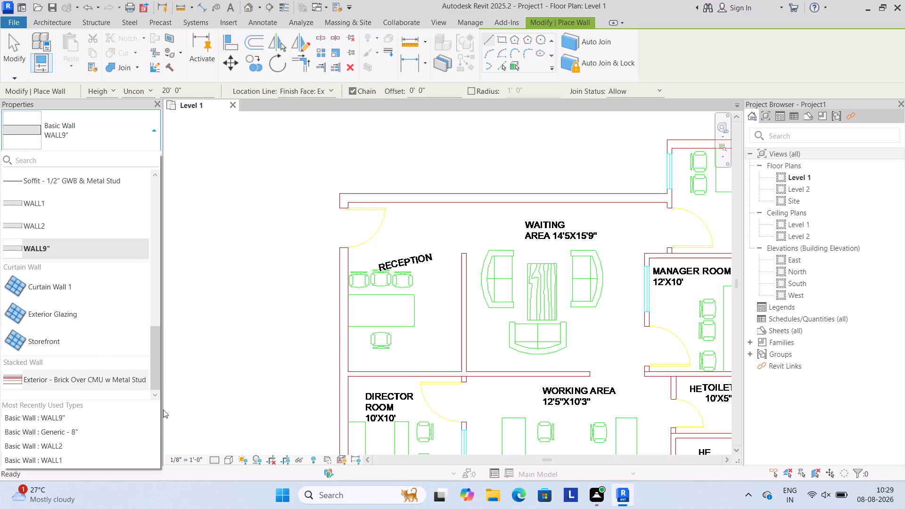
{"action": "left_click", "coordinate": [108, 435]}
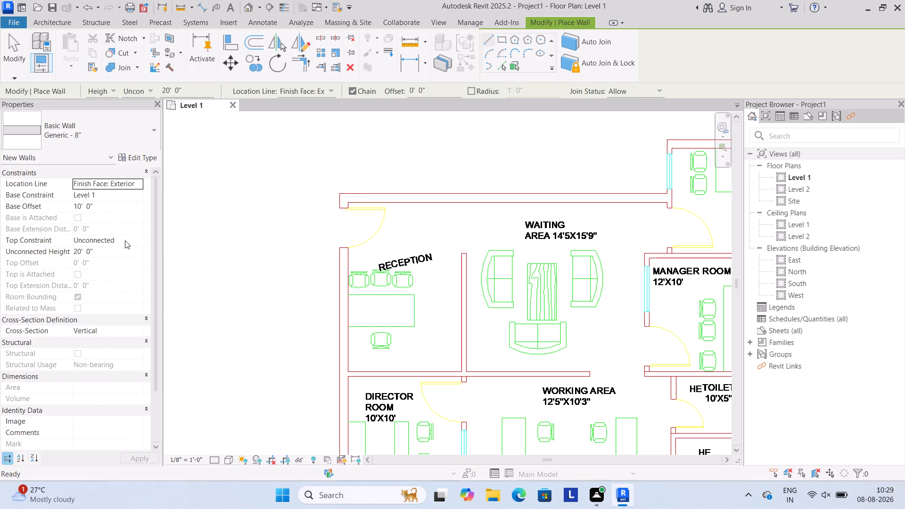
{"action": "left_click", "coordinate": [141, 156]}
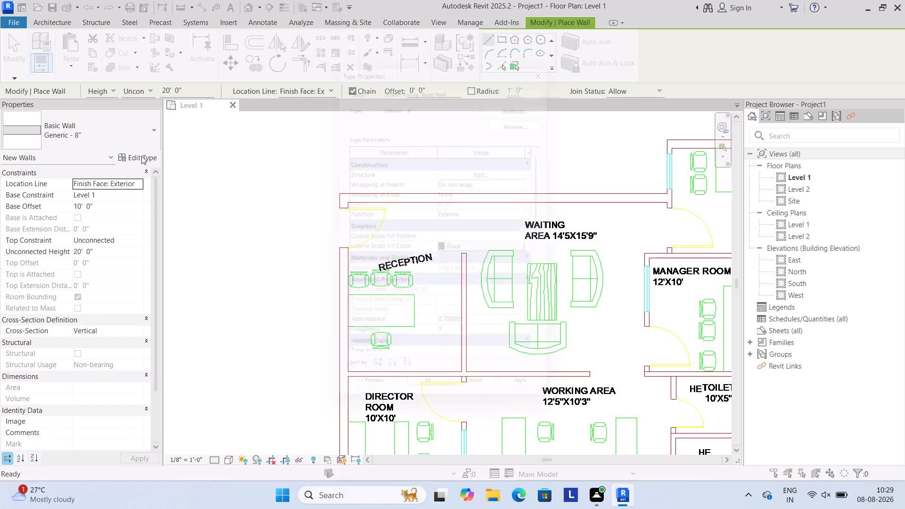
{"action": "left_click", "coordinate": [513, 91]}
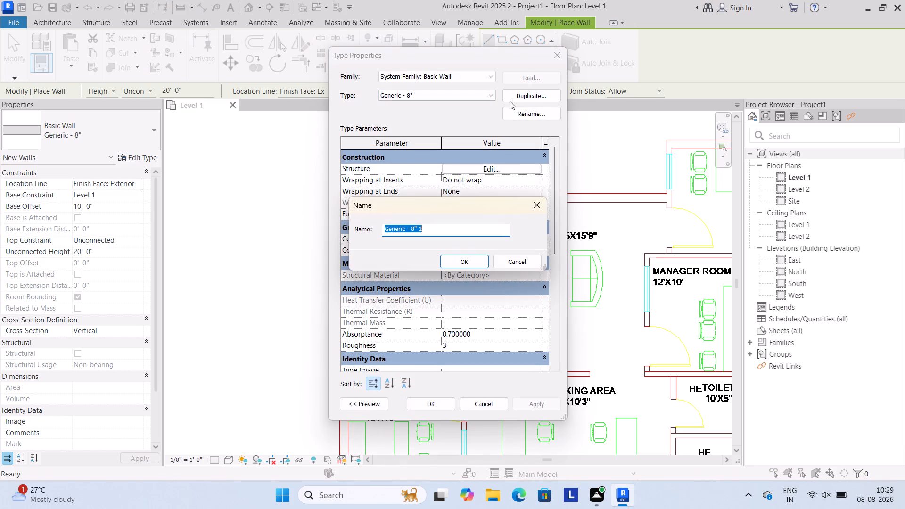
{"action": "key", "text": "BackSpace"}
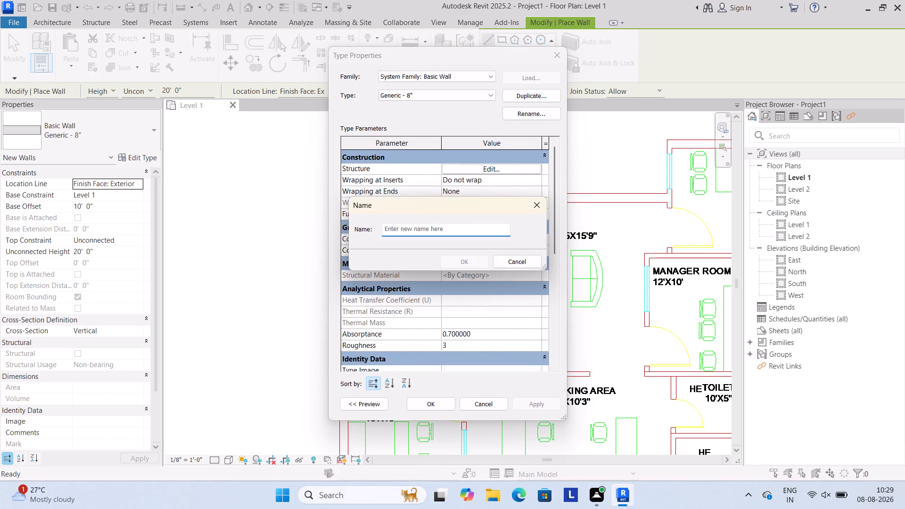
{"action": "type", "text": "WALL9\""}
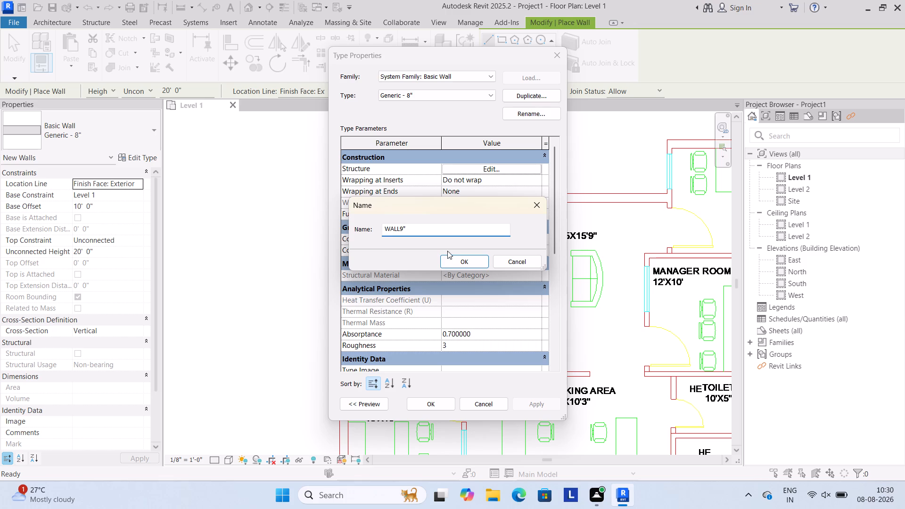
{"action": "left_click", "coordinate": [462, 258]}
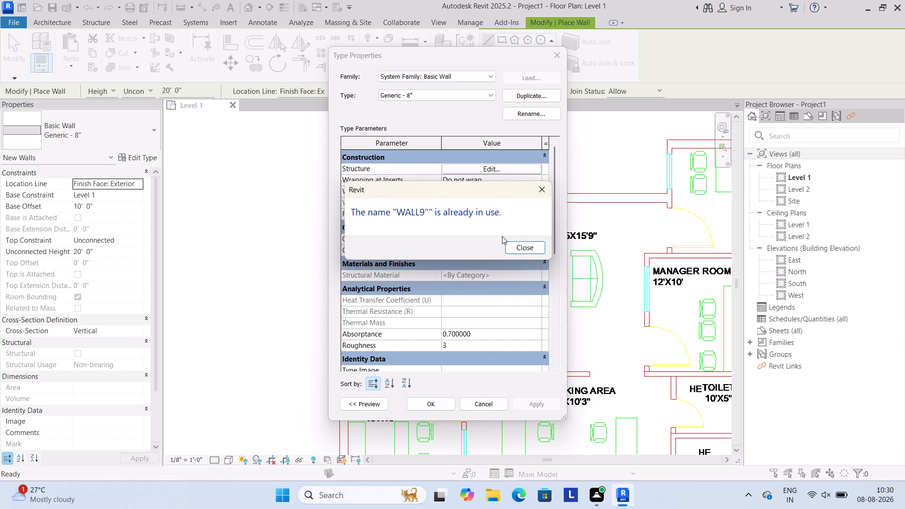
{"action": "left_click", "coordinate": [519, 251]}
Duplicate the Generic - 8" wall type under the name WALL4.
{"action": "left_click", "coordinate": [533, 97]}
{"action": "key", "text": "BackSpace"}
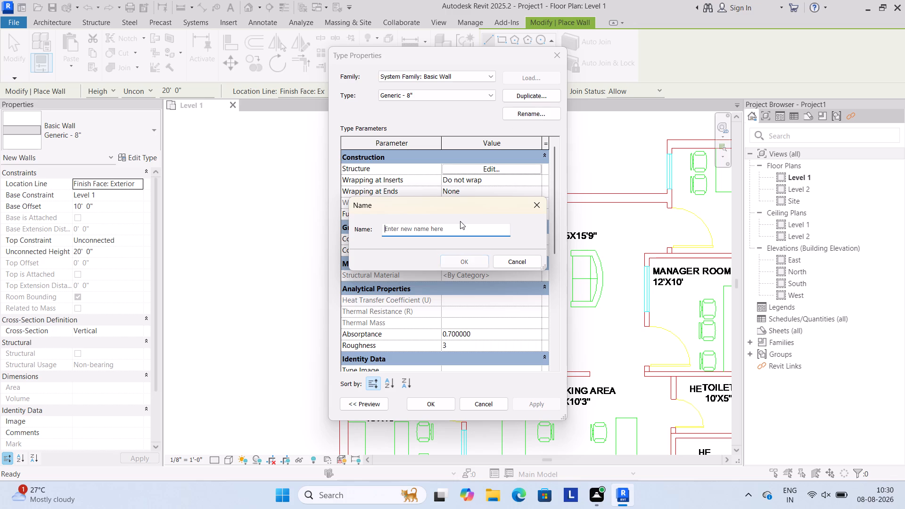
{"action": "type", "text": "WALL"}
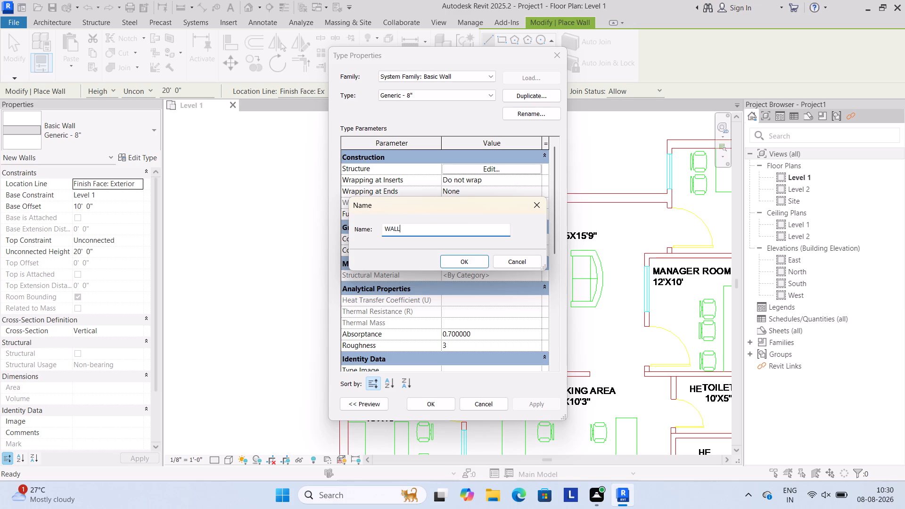
{"action": "key", "text": "4"}
{"action": "left_click", "coordinate": [458, 256]}
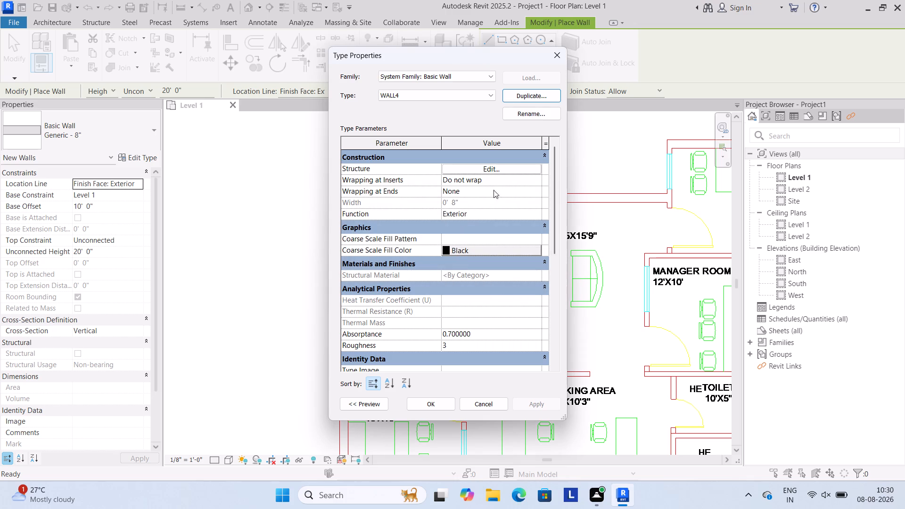
Set the structure layer thickness of the WALL4 type to 9" and apply the type to new walls.
{"action": "left_click", "coordinate": [509, 166]}
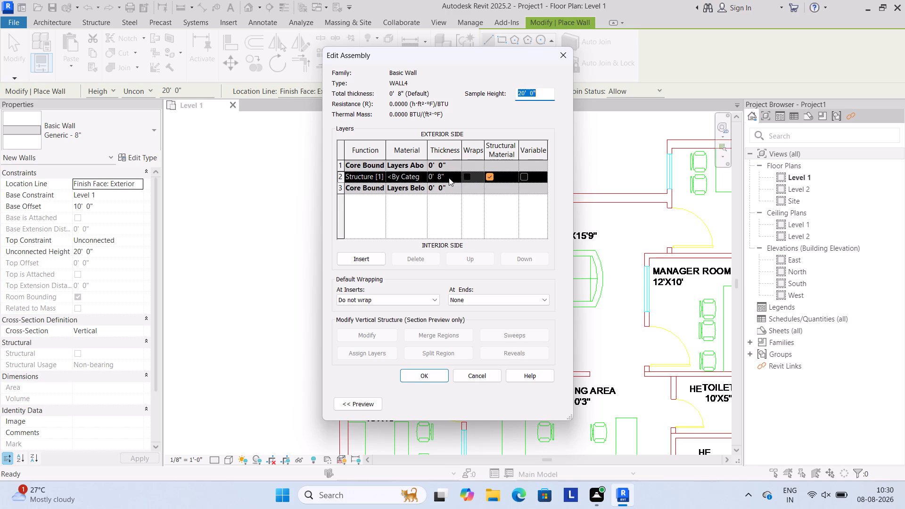
{"action": "left_click", "coordinate": [449, 176]}
{"action": "key", "text": "BackSpace"}
{"action": "key", "text": "BackSpace"}
{"action": "key", "text": "BackSpace"}
{"action": "key", "text": "BackSpace"}
{"action": "key", "text": "BackSpace"}
{"action": "key", "text": "BackSpace"}
{"action": "key", "text": "BackSpace"}
{"action": "key", "text": "BackSpace"}
{"action": "key", "text": "BackSpace"}
{"action": "key", "text": "BackSpace"}
{"action": "key", "text": "BackSpace"}
{"action": "key", "text": "BackSpace"}
{"action": "key", "text": "BackSpace"}
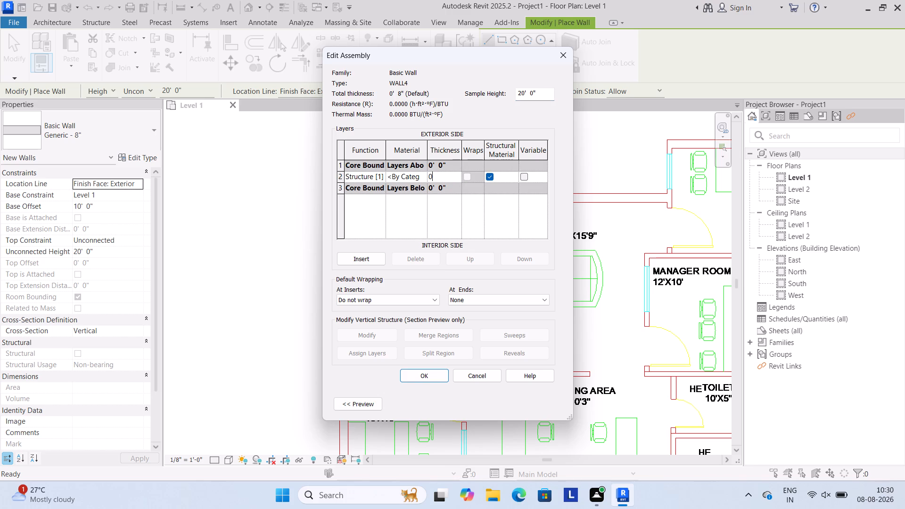
{"action": "key", "text": "8"}
{"action": "key", "text": "BackSpace"}
{"action": "type", "text": "9\""}
{"action": "left_click", "coordinate": [424, 374]}
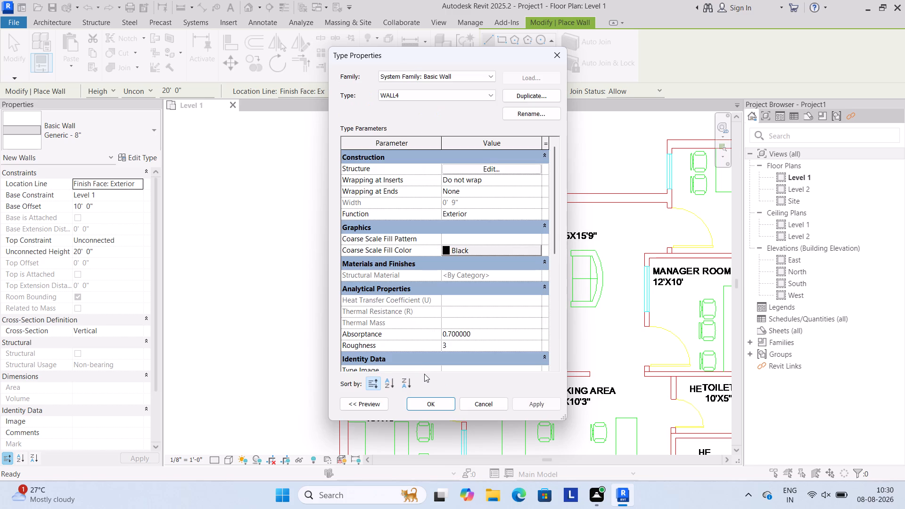
{"action": "left_click", "coordinate": [424, 404]}
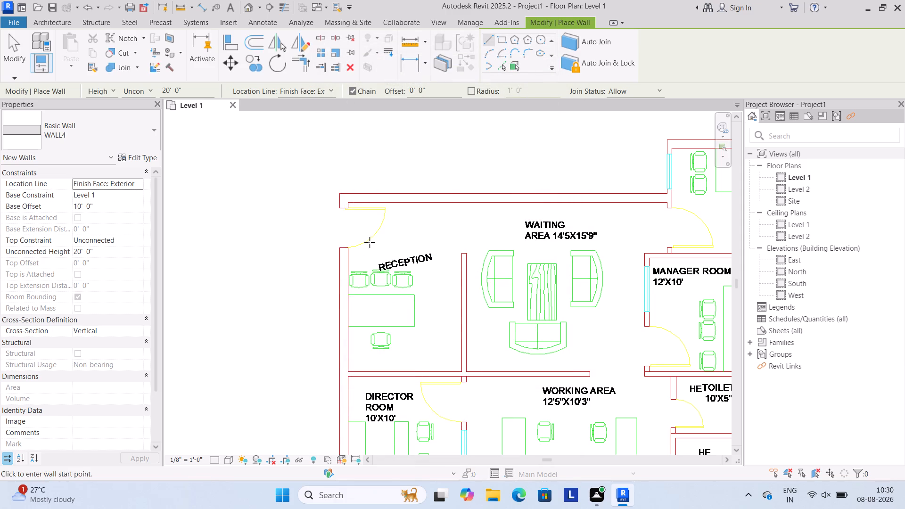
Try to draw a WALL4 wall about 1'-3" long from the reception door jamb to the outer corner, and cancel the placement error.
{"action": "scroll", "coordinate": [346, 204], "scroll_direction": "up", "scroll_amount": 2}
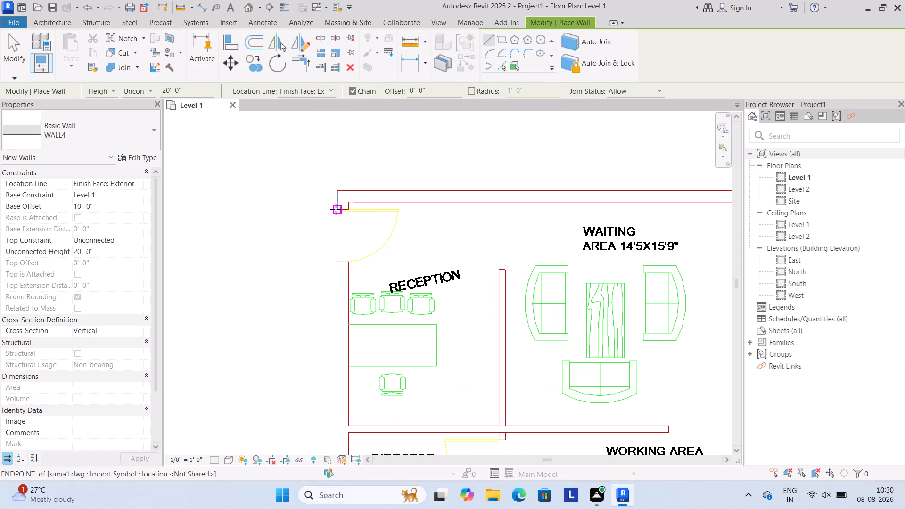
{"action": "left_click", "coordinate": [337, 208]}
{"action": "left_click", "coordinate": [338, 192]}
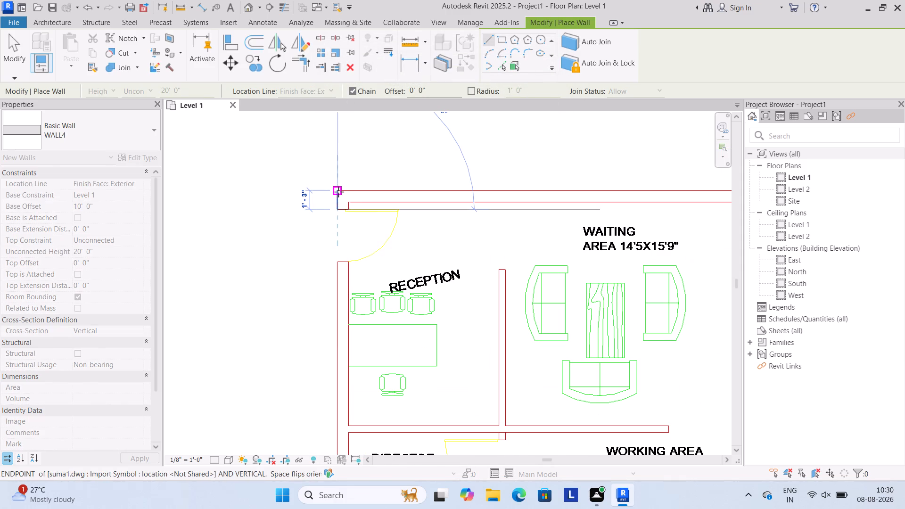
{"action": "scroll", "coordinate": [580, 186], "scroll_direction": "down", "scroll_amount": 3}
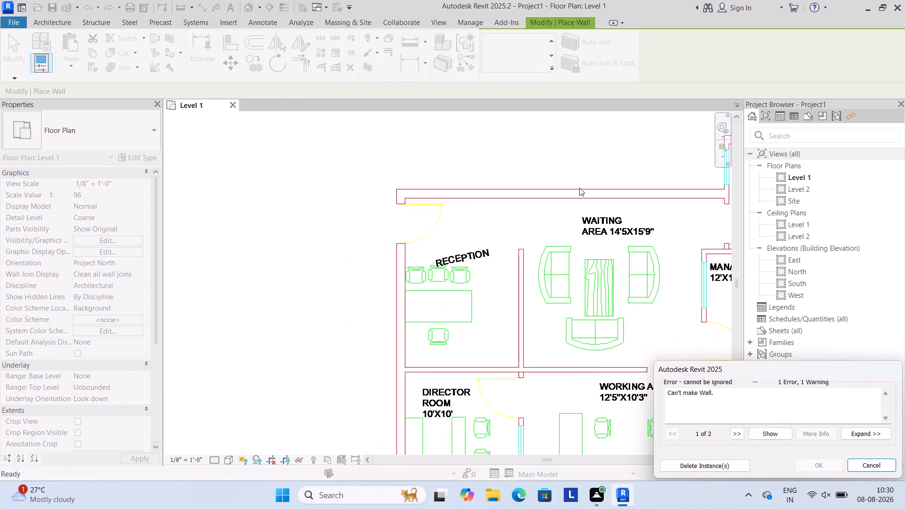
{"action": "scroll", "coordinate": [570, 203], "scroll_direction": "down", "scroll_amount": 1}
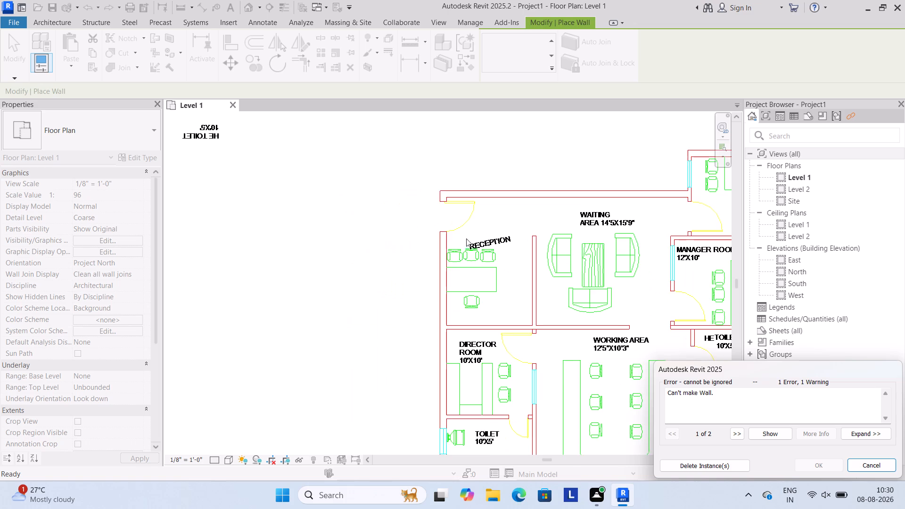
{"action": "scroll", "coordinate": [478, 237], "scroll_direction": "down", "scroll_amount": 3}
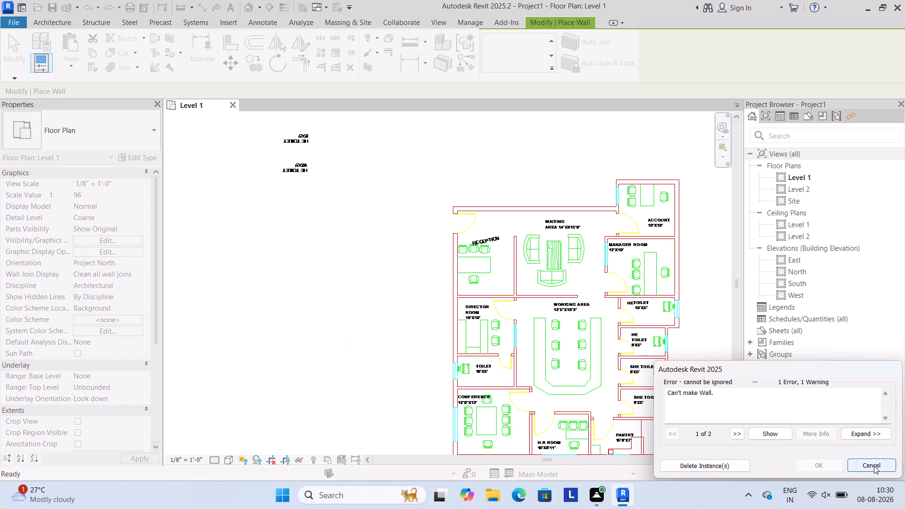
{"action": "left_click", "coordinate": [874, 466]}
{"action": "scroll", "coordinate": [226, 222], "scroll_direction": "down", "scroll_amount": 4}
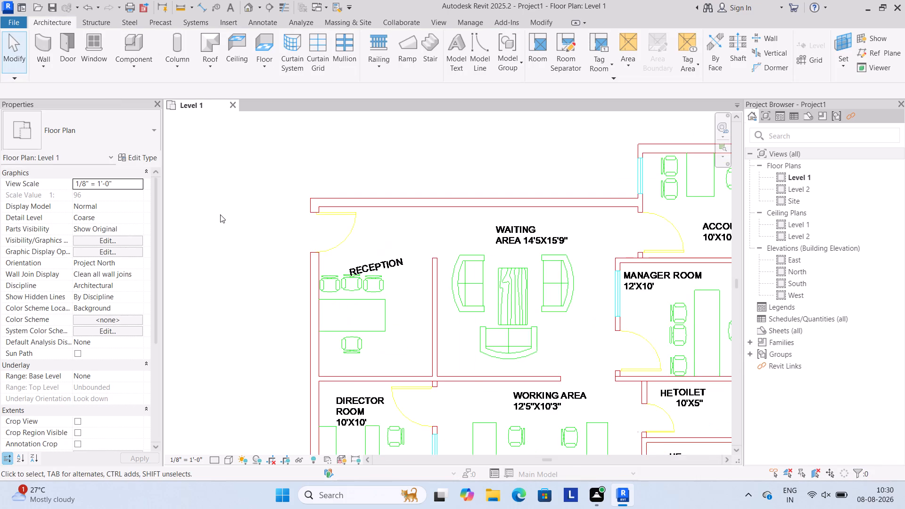
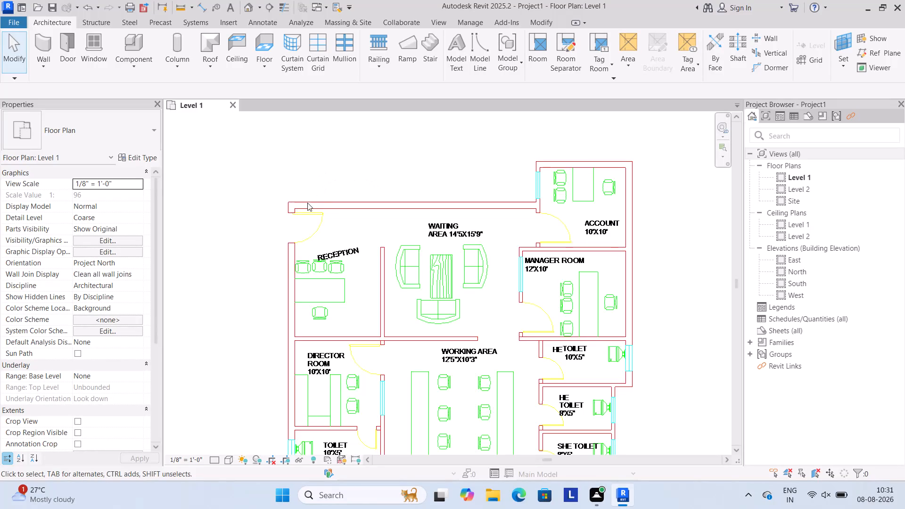
Restart the wall command with the WALL4 type and set the unconnected height to 10'.
{"action": "scroll", "coordinate": [307, 203], "scroll_direction": "down", "scroll_amount": 2}
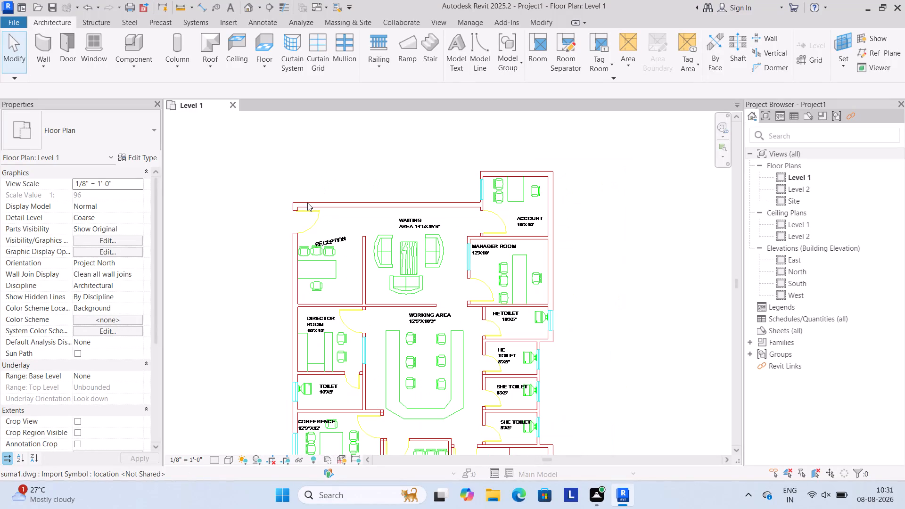
{"action": "key", "text": "Escape"}
{"action": "key", "text": "Escape"}
{"action": "key", "text": "Escape"}
{"action": "type", "text": "WA"}
{"action": "scroll", "coordinate": [329, 208], "scroll_direction": "up", "scroll_amount": 4}
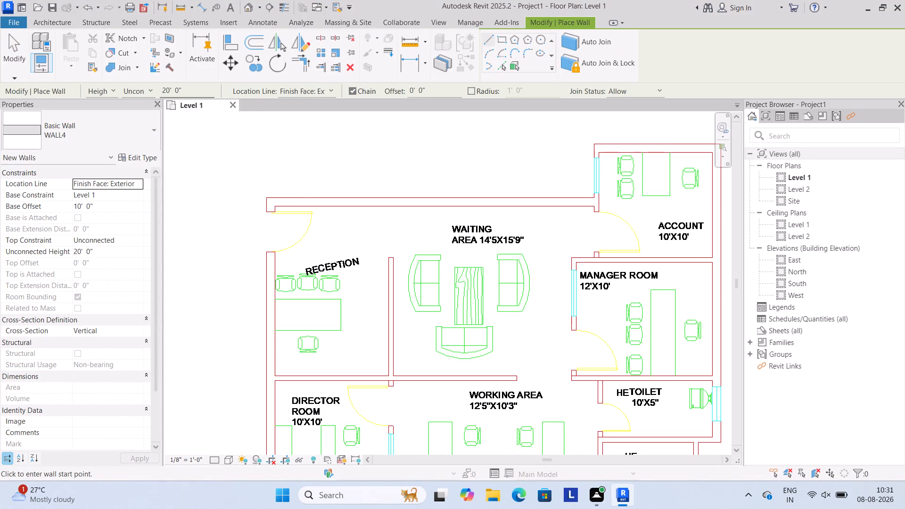
{"action": "left_click_drag", "start_coordinate": [193, 93], "coordinate": [128, 92]}
{"action": "type", "text": "10'"}
{"action": "key", "text": "Return"}
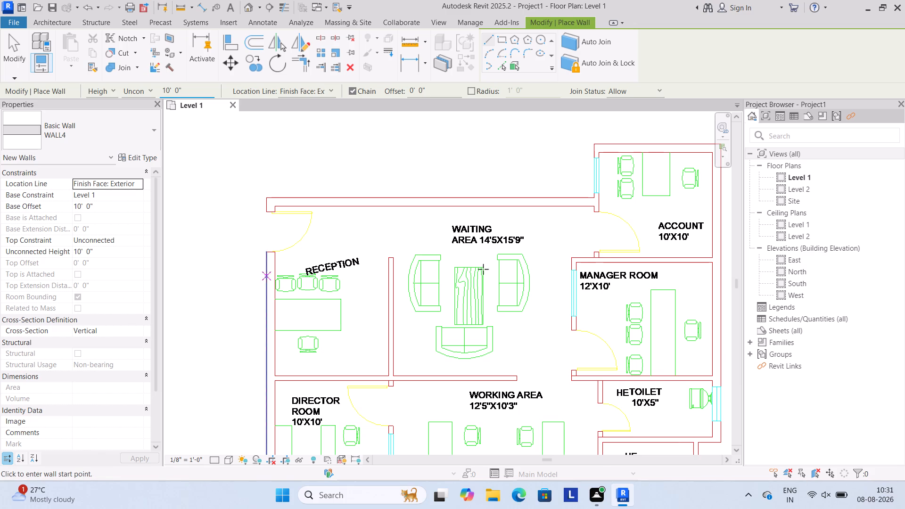
Check the layer structure of the WALL4 wall type.
{"action": "left_click", "coordinate": [132, 159]}
{"action": "left_click", "coordinate": [515, 166]}
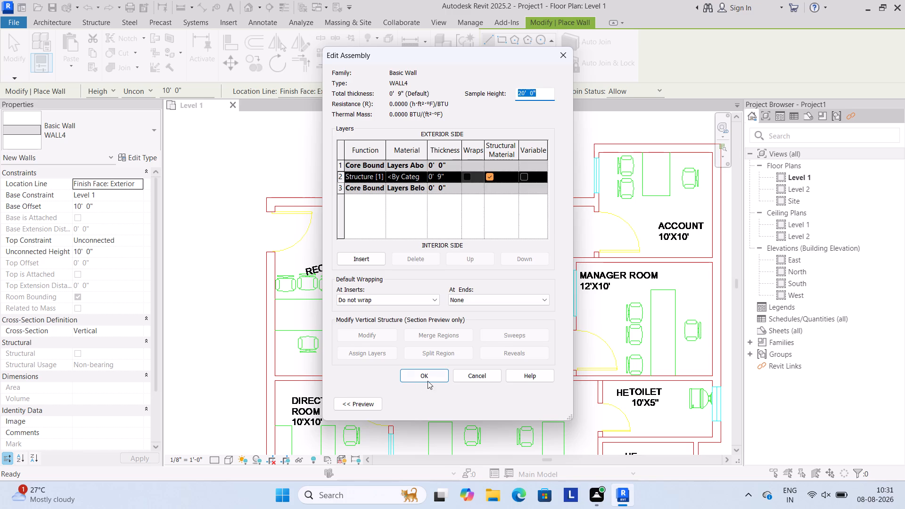
{"action": "left_click", "coordinate": [428, 381]}
{"action": "left_click", "coordinate": [431, 410]}
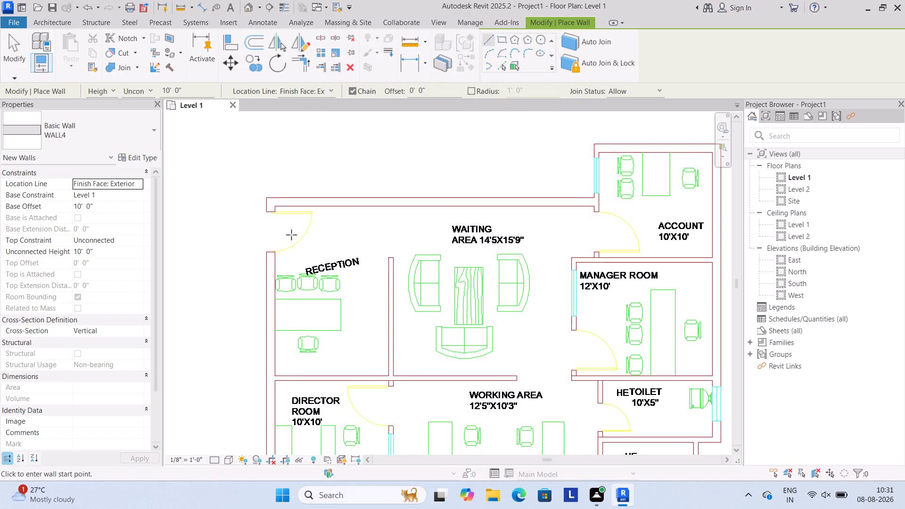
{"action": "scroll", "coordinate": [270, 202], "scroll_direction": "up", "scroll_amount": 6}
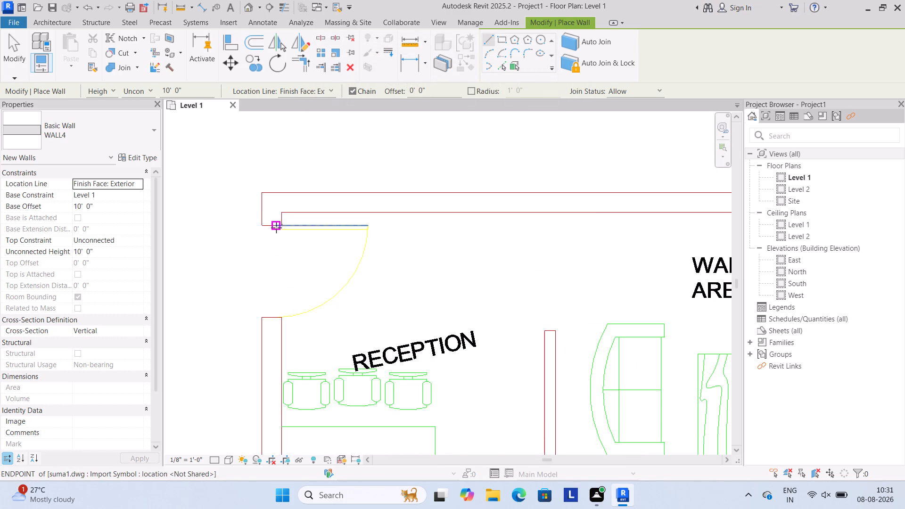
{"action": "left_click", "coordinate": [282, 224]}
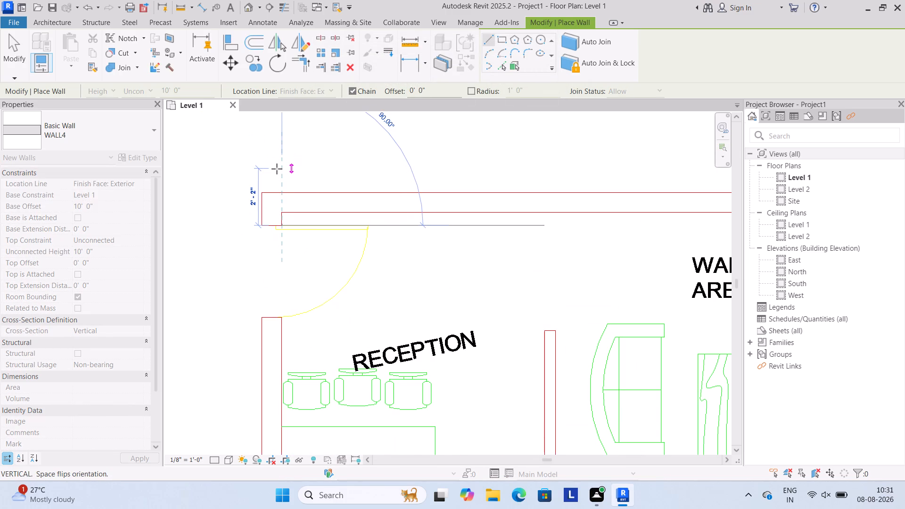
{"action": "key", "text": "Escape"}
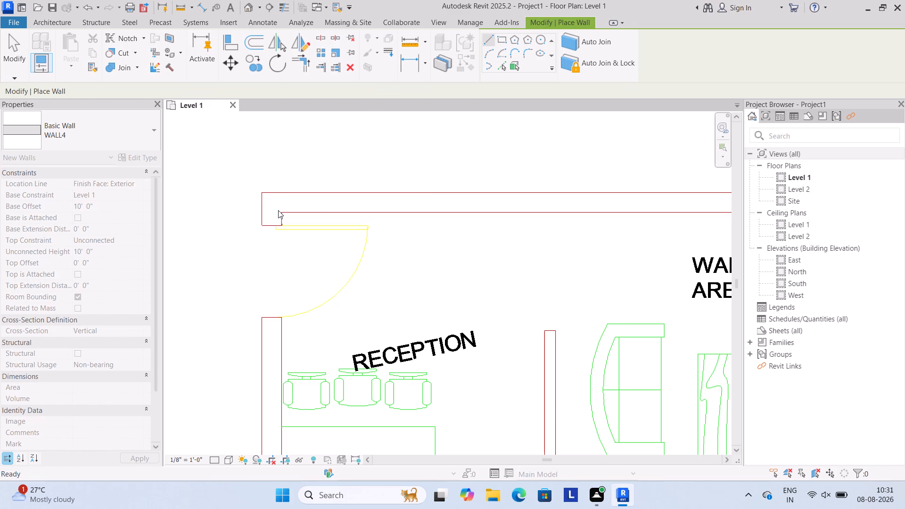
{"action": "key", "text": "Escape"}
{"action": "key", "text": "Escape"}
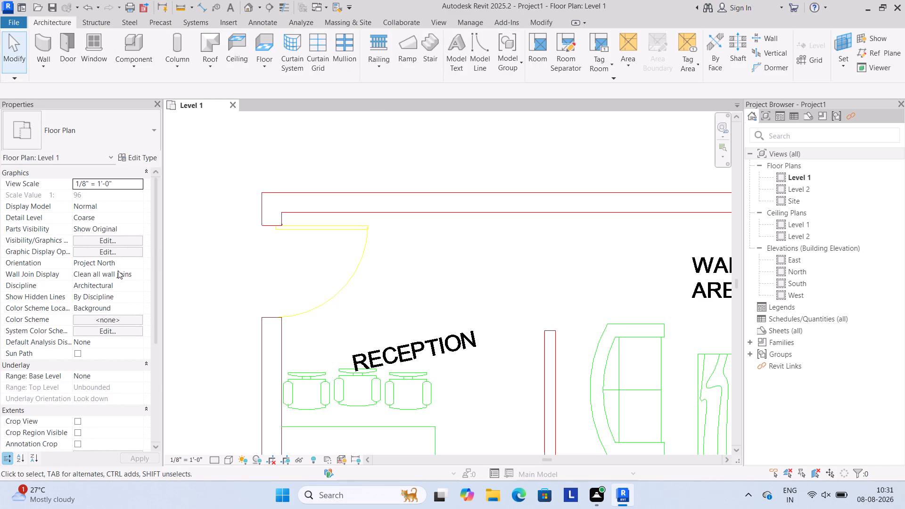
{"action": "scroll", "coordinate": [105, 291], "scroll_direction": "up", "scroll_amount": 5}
Restart the architectural wall command with the Generic - 8" type and duplicate that type under the name 9 " OUTER WALL.
{"action": "left_click", "coordinate": [44, 66]}
{"action": "left_click", "coordinate": [52, 80]}
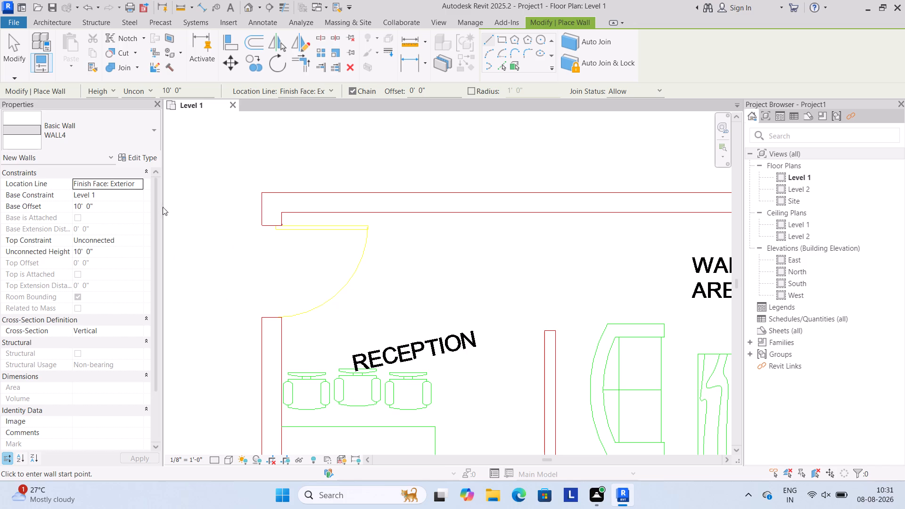
{"action": "left_click", "coordinate": [70, 135]}
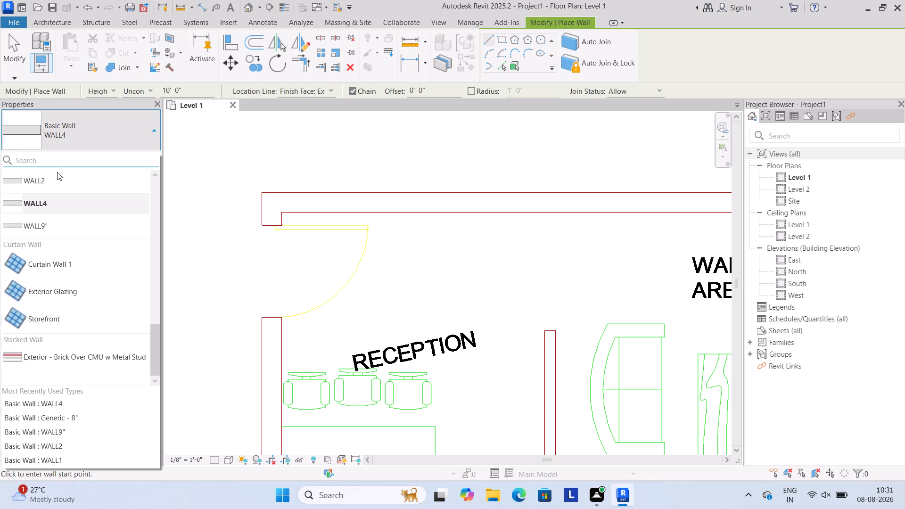
{"action": "scroll", "coordinate": [49, 200], "scroll_direction": "up", "scroll_amount": 8}
{"action": "scroll", "coordinate": [60, 317], "scroll_direction": "down", "scroll_amount": 3}
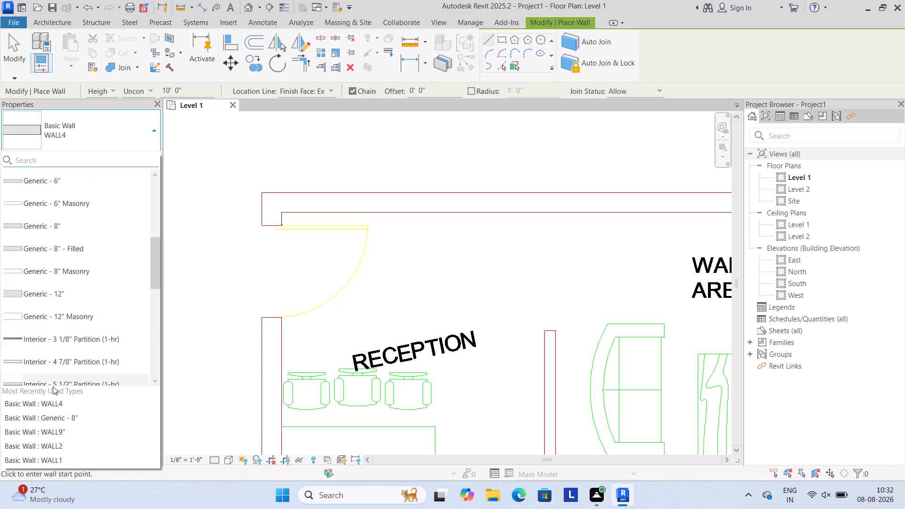
{"action": "left_click", "coordinate": [58, 420]}
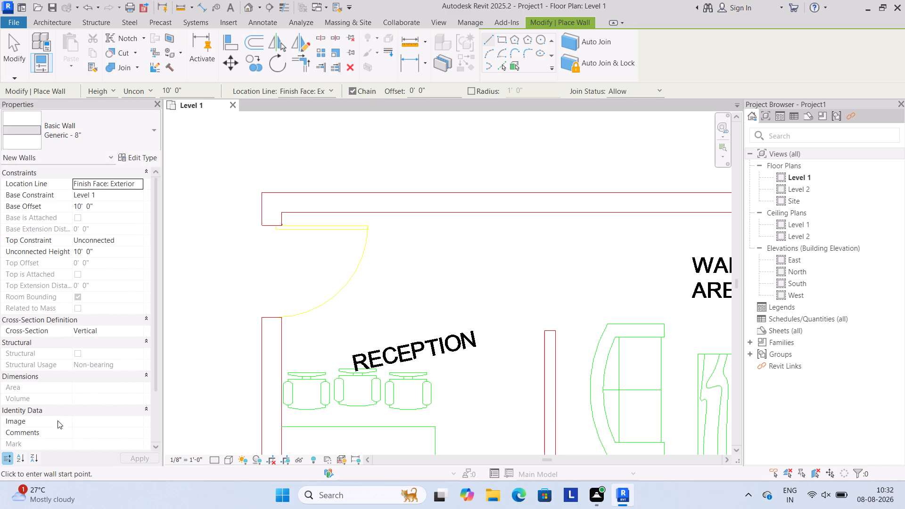
{"action": "scroll", "coordinate": [287, 226], "scroll_direction": "up", "scroll_amount": 4}
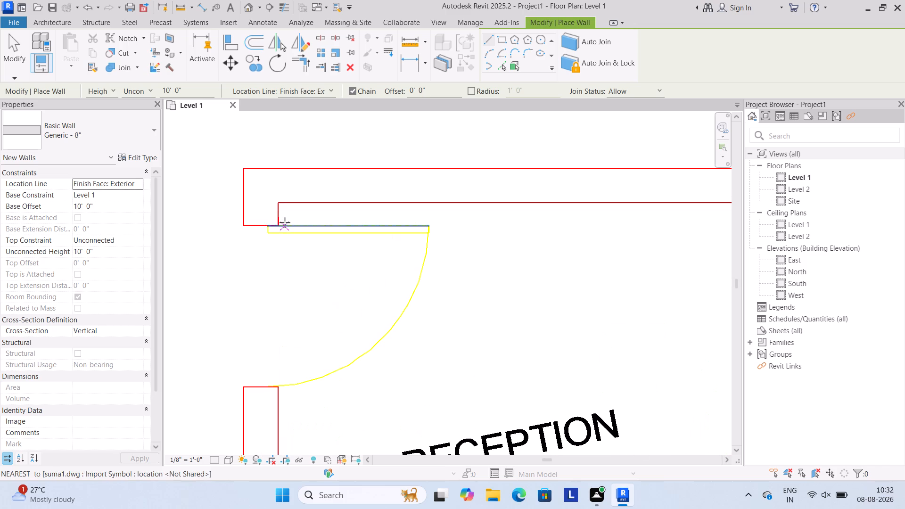
{"action": "left_click", "coordinate": [147, 154]}
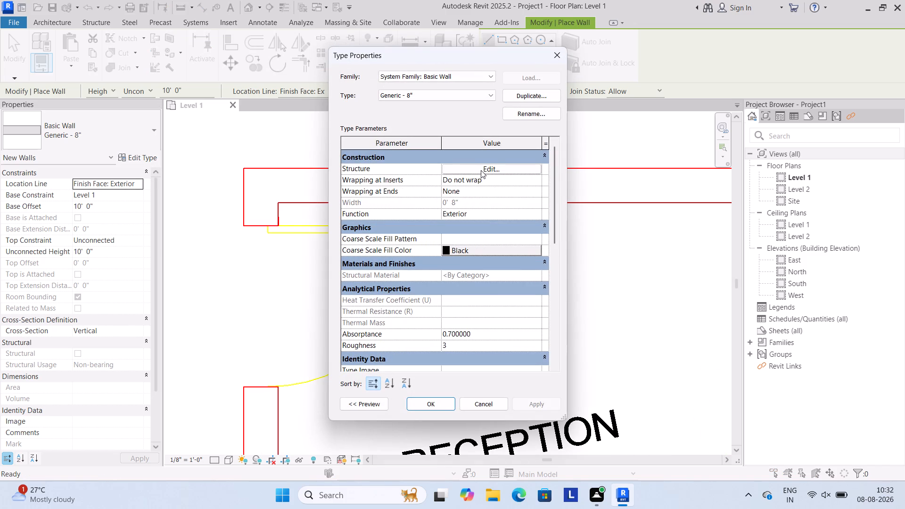
{"action": "left_click", "coordinate": [543, 86]}
{"action": "left_click", "coordinate": [530, 92]}
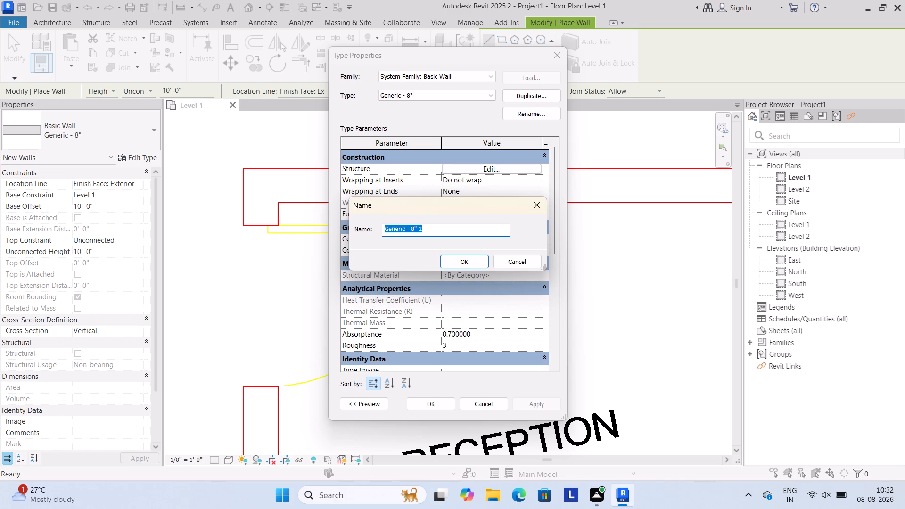
{"action": "type", "text": "9 \" OUTER WALL"}
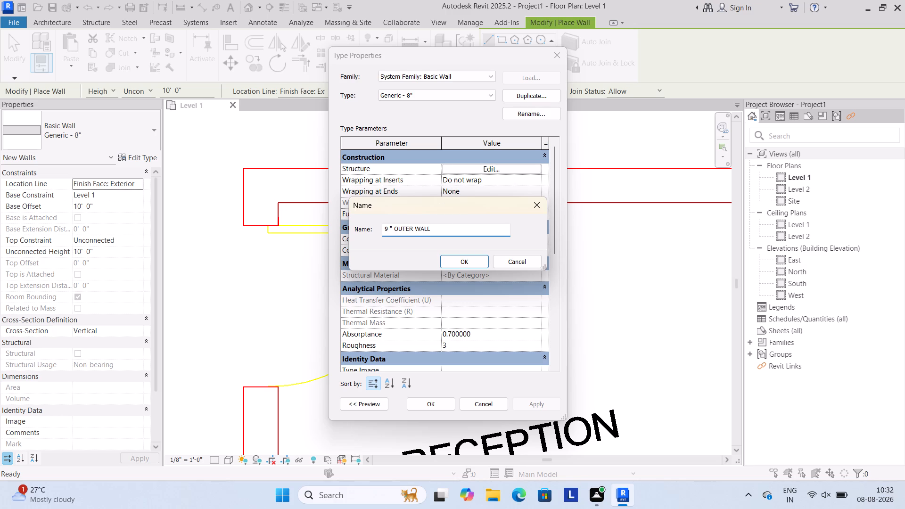
{"action": "left_click", "coordinate": [459, 260]}
Set the structure layer thickness of the 9 " OUTER WALL type to 9" and apply the type to new walls.
{"action": "left_click", "coordinate": [497, 166]}
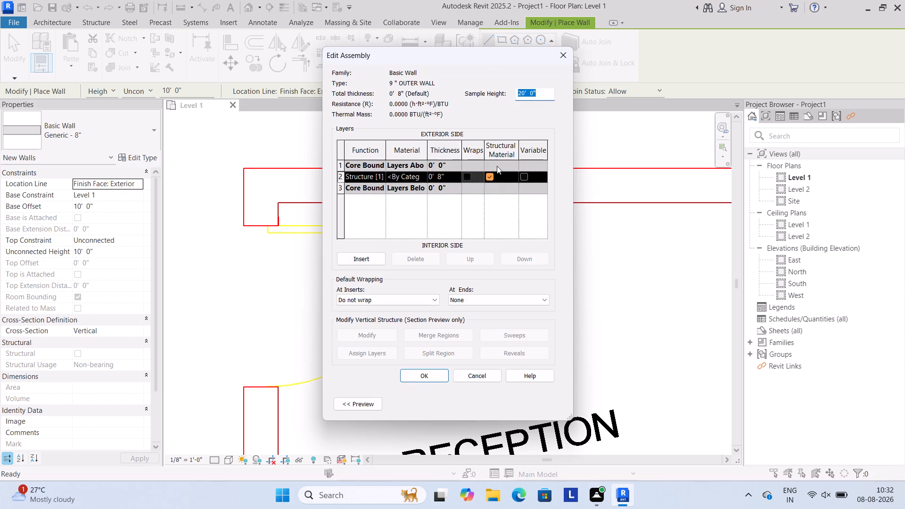
{"action": "left_click", "coordinate": [458, 177]}
{"action": "type", "text": "9\""}
{"action": "key", "text": "Return"}
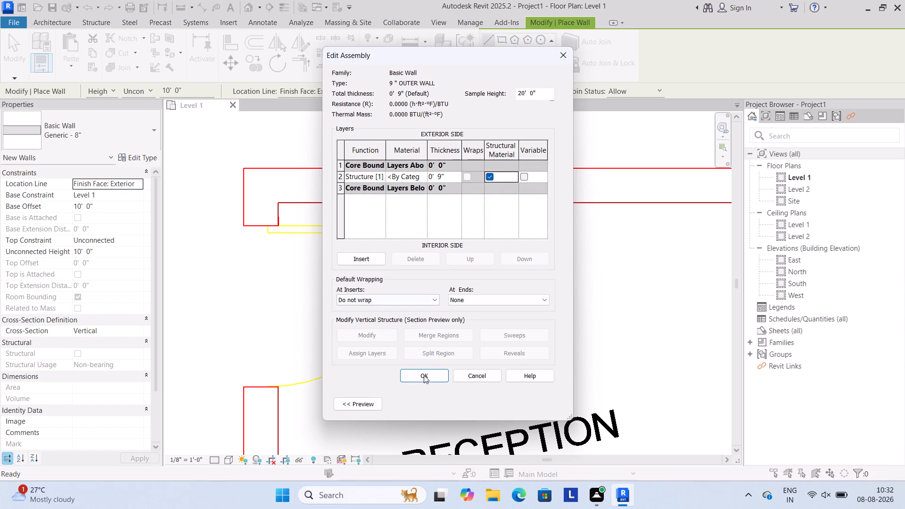
{"action": "left_click", "coordinate": [424, 376]}
{"action": "left_click", "coordinate": [434, 402]}
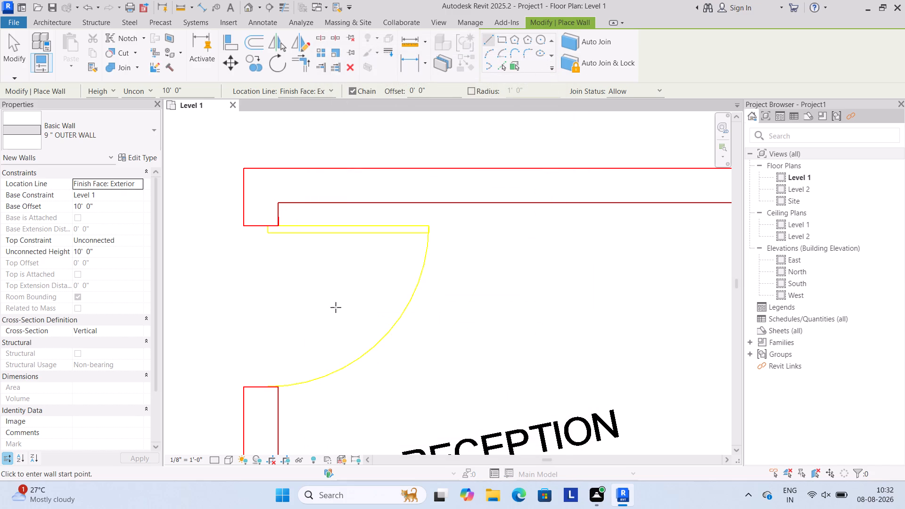
Switch the plan display to thin lines.
{"action": "scroll", "coordinate": [264, 205], "scroll_direction": "up", "scroll_amount": 11}
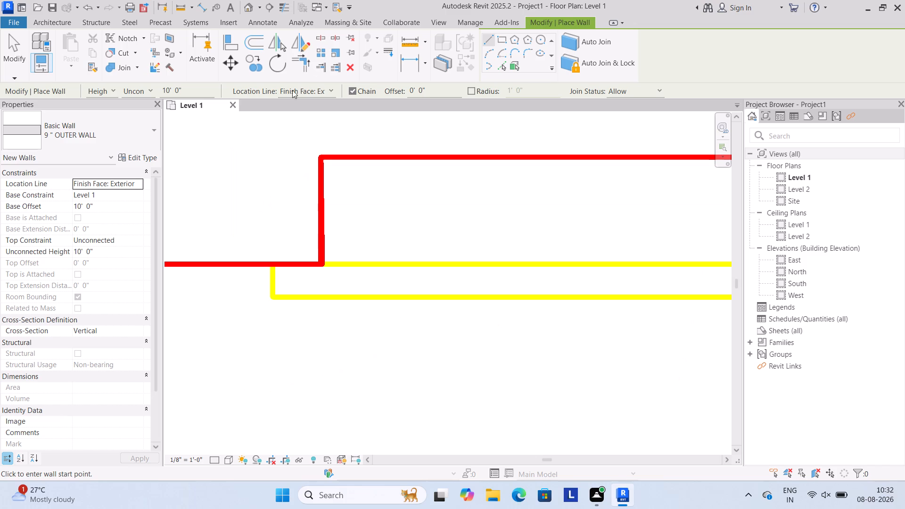
{"action": "left_click", "coordinate": [281, 5]}
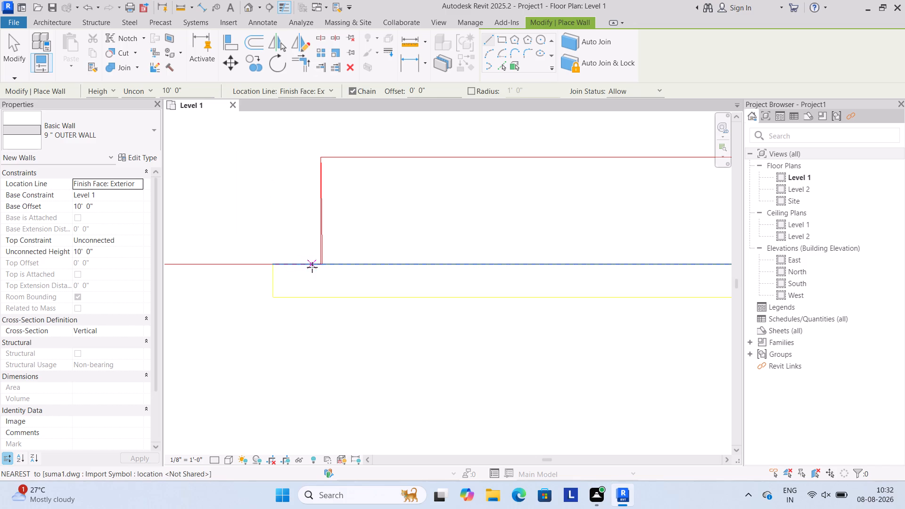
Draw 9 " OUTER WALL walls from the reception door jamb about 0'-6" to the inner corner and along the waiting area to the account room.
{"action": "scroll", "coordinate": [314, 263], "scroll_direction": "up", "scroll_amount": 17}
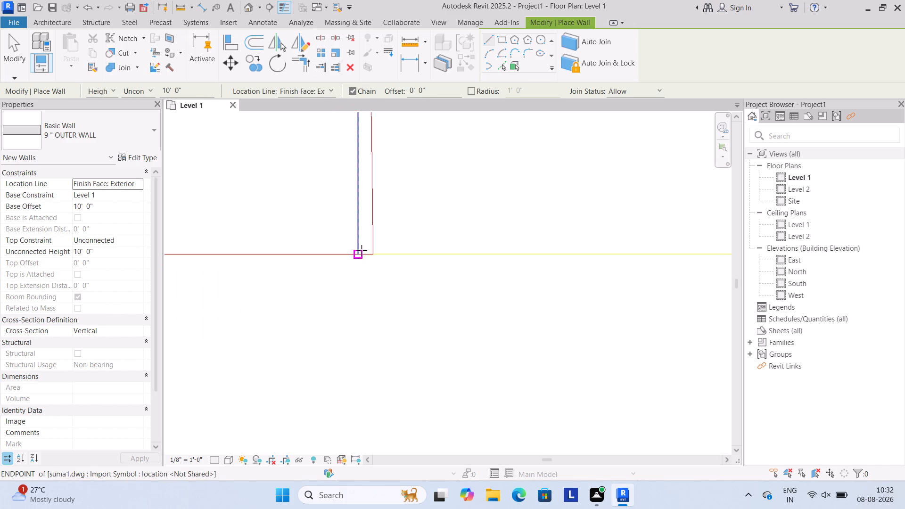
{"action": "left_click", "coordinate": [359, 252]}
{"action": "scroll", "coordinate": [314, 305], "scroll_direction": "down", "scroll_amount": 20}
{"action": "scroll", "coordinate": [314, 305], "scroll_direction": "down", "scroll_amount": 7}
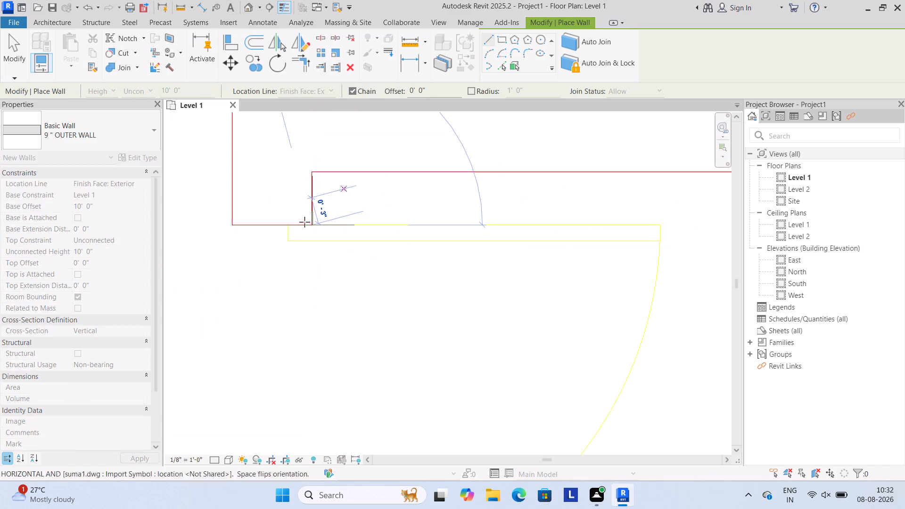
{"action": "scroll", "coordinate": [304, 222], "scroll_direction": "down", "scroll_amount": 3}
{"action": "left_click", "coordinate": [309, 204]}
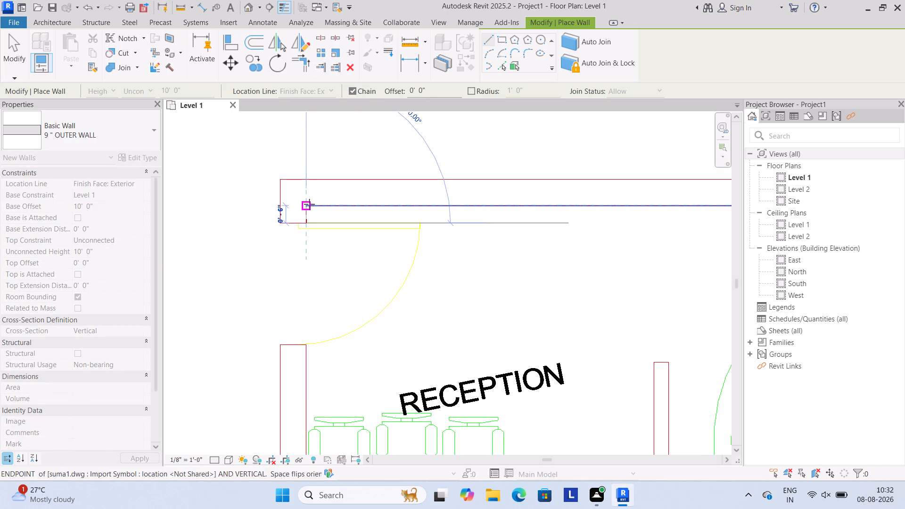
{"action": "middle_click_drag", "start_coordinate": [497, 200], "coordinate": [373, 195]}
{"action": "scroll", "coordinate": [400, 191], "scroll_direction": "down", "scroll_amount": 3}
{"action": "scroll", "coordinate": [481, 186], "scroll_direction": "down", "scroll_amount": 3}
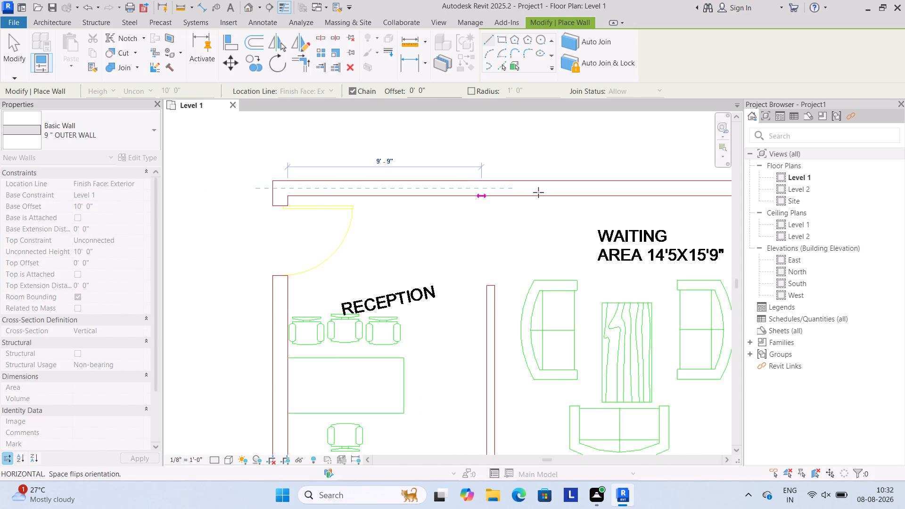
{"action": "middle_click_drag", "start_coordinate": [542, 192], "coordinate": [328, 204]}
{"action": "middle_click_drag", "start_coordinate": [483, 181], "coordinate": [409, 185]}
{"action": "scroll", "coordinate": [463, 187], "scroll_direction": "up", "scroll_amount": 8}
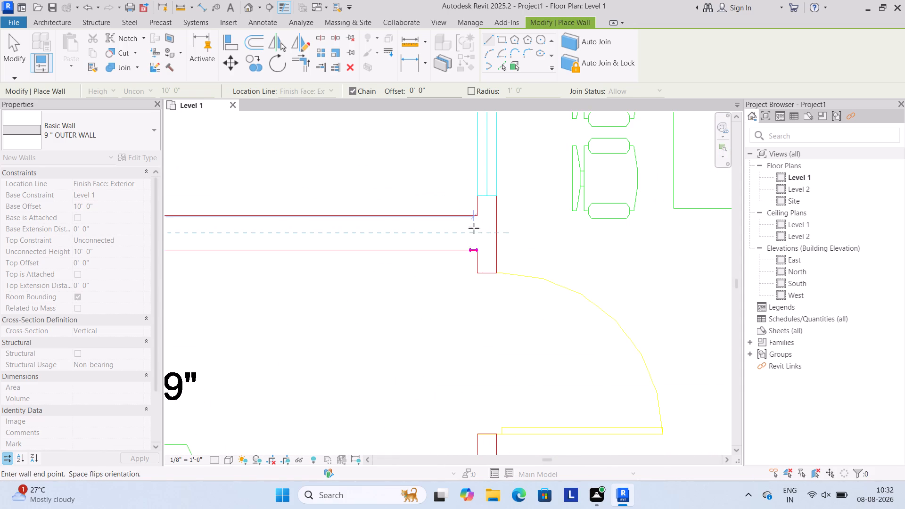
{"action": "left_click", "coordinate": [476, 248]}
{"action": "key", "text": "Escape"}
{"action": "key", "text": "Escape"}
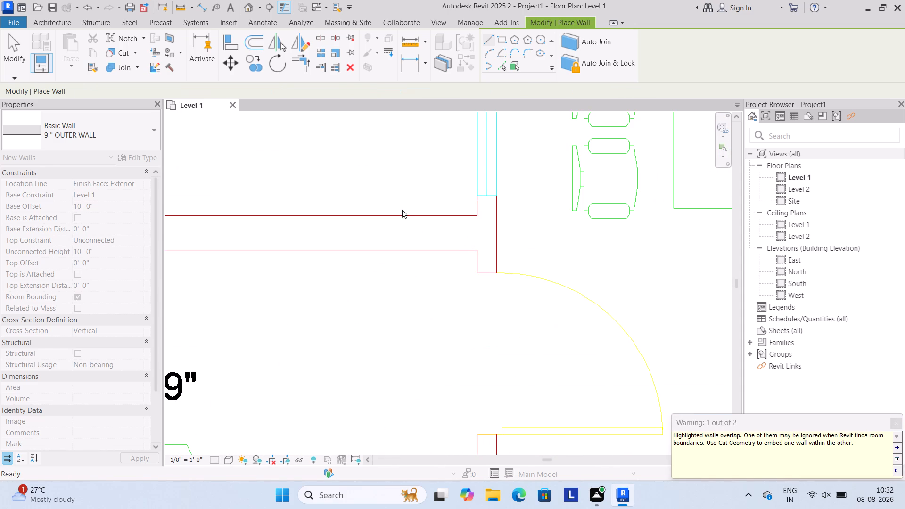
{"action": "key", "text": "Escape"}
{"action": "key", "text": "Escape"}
Open the default 3D view and delete the three overlapping walls along the waiting area side.
{"action": "left_click", "coordinate": [248, 9]}
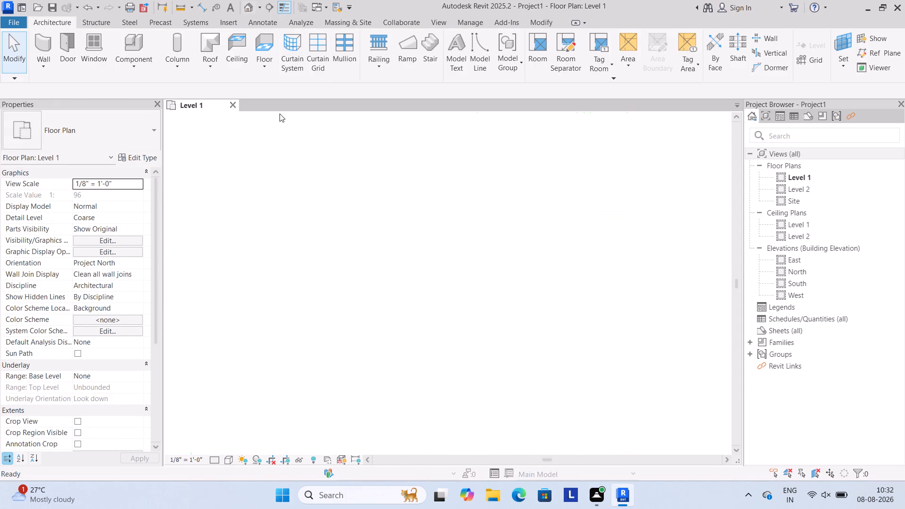
{"action": "scroll", "coordinate": [410, 257], "scroll_direction": "up", "scroll_amount": 12}
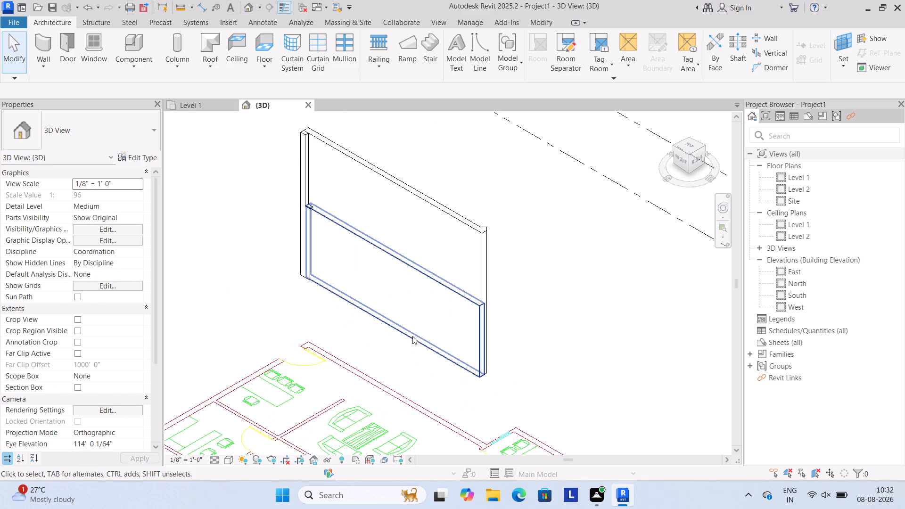
{"action": "middle_click_drag", "start_coordinate": [412, 336], "coordinate": [417, 309]}
{"action": "left_click_drag", "start_coordinate": [521, 297], "coordinate": [476, 276]}
{"action": "key", "text": "Delete"}
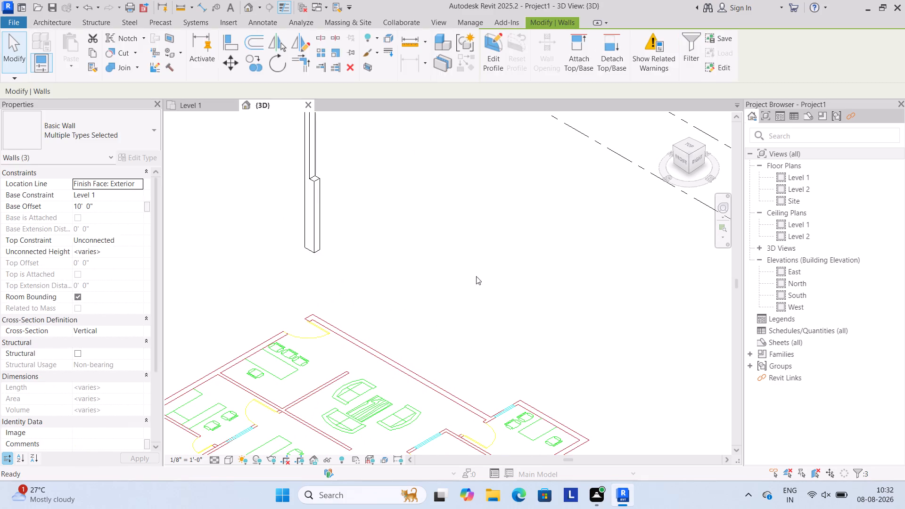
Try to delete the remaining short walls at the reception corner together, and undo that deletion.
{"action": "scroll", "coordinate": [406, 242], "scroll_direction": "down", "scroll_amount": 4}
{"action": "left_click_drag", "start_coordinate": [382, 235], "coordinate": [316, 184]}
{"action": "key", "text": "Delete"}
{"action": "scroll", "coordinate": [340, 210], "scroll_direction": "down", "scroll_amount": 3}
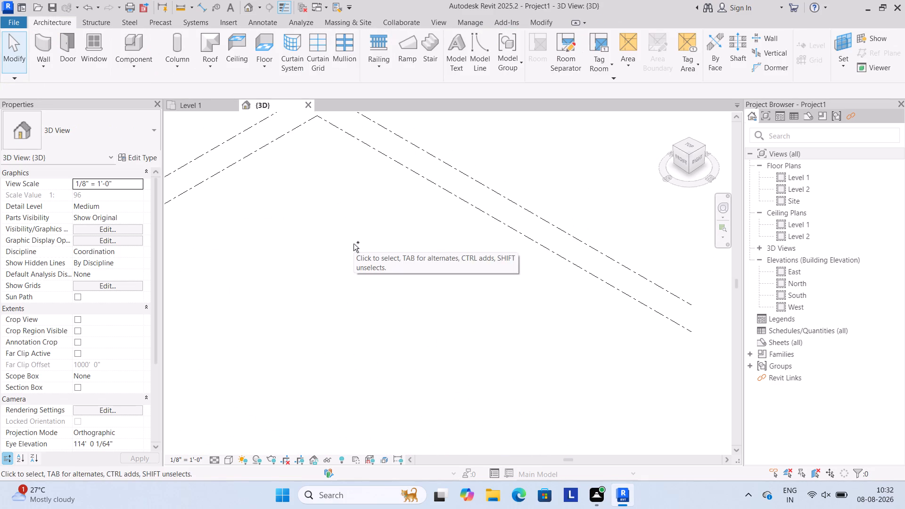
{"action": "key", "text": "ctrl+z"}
Delete the remaining short walls at the reception corner one at a time in the 3D view.
{"action": "left_click", "coordinate": [361, 216]}
{"action": "key", "text": "Delete"}
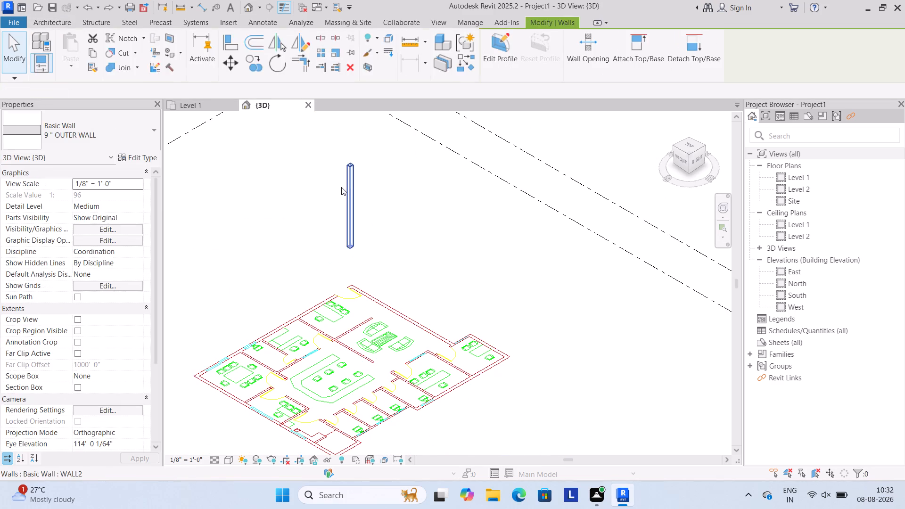
{"action": "left_click", "coordinate": [346, 190]}
{"action": "key", "text": "Delete"}
{"action": "scroll", "coordinate": [358, 269], "scroll_direction": "up", "scroll_amount": 5}
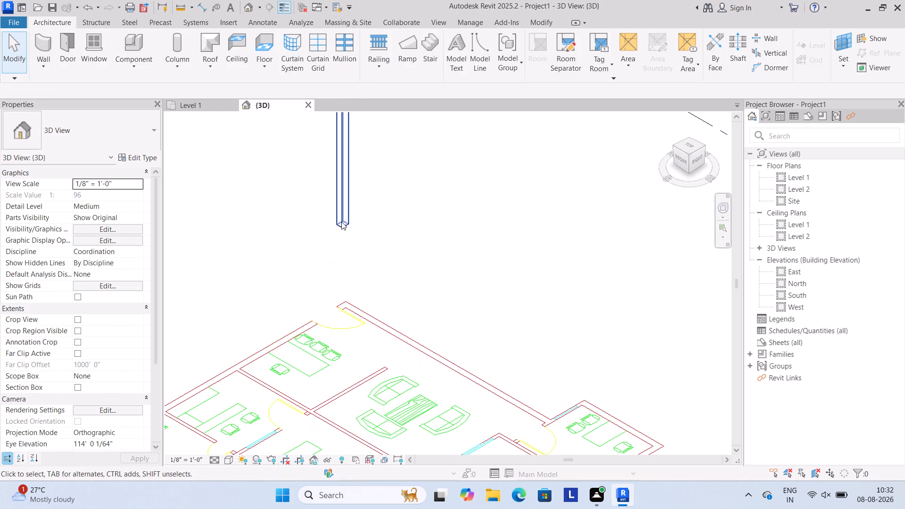
{"action": "left_click", "coordinate": [341, 222]}
{"action": "key", "text": "Delete"}
{"action": "scroll", "coordinate": [357, 226], "scroll_direction": "down", "scroll_amount": 10}
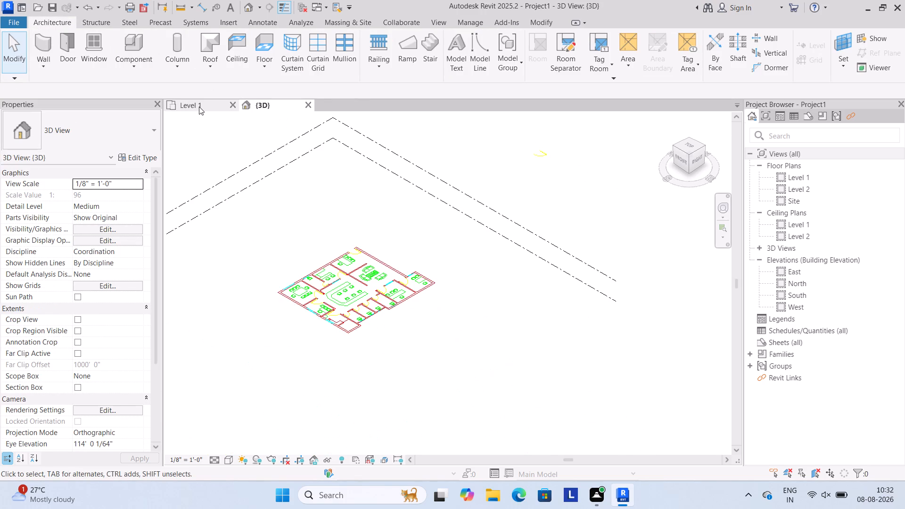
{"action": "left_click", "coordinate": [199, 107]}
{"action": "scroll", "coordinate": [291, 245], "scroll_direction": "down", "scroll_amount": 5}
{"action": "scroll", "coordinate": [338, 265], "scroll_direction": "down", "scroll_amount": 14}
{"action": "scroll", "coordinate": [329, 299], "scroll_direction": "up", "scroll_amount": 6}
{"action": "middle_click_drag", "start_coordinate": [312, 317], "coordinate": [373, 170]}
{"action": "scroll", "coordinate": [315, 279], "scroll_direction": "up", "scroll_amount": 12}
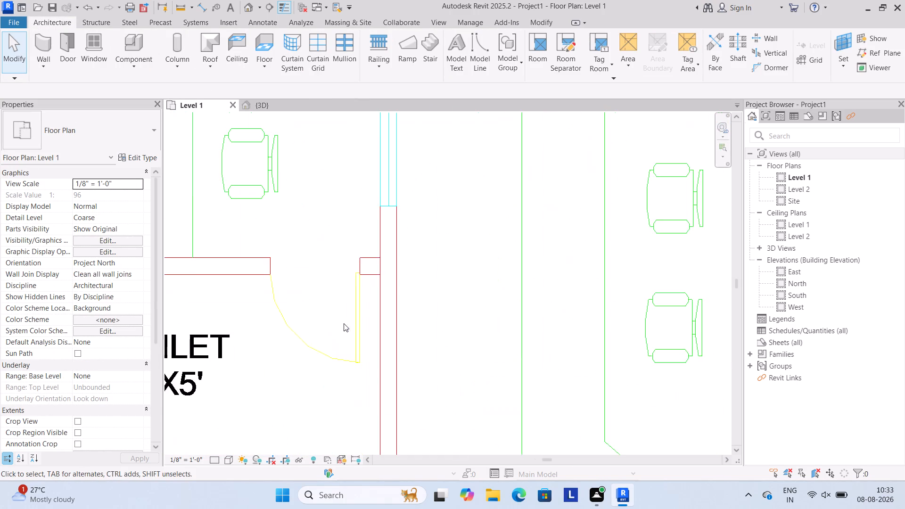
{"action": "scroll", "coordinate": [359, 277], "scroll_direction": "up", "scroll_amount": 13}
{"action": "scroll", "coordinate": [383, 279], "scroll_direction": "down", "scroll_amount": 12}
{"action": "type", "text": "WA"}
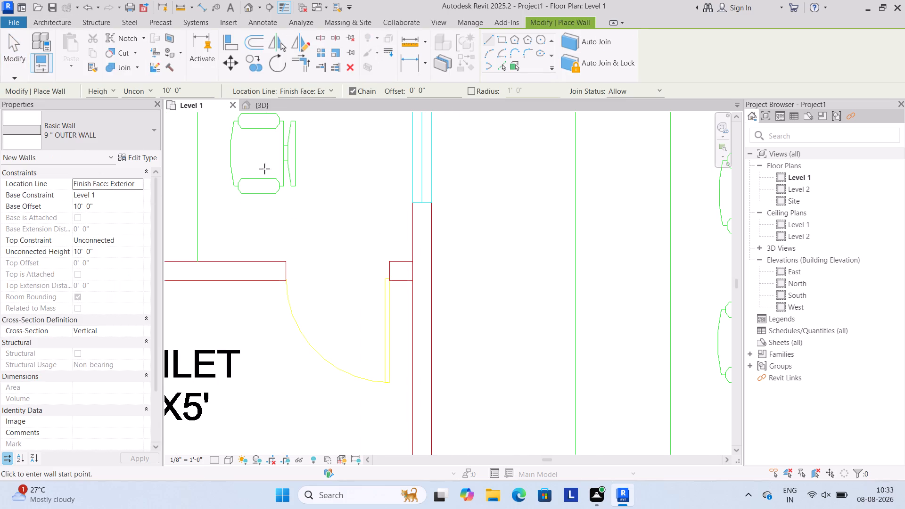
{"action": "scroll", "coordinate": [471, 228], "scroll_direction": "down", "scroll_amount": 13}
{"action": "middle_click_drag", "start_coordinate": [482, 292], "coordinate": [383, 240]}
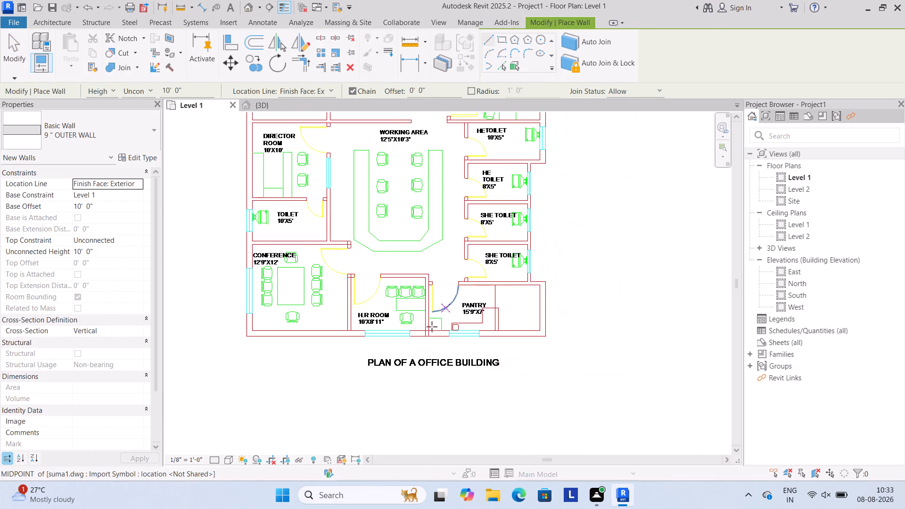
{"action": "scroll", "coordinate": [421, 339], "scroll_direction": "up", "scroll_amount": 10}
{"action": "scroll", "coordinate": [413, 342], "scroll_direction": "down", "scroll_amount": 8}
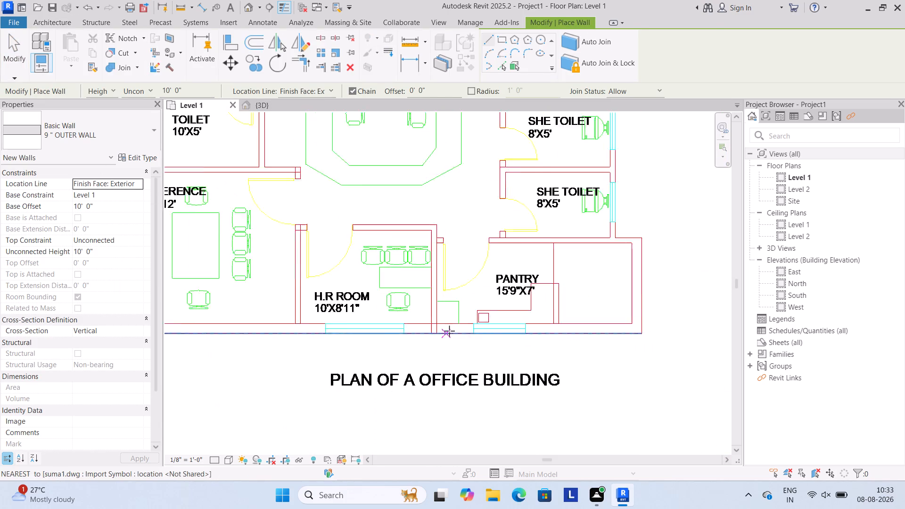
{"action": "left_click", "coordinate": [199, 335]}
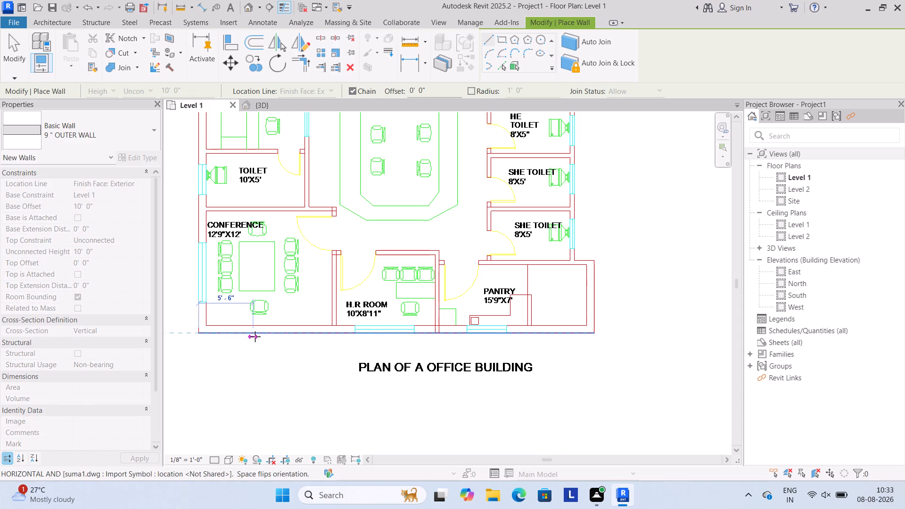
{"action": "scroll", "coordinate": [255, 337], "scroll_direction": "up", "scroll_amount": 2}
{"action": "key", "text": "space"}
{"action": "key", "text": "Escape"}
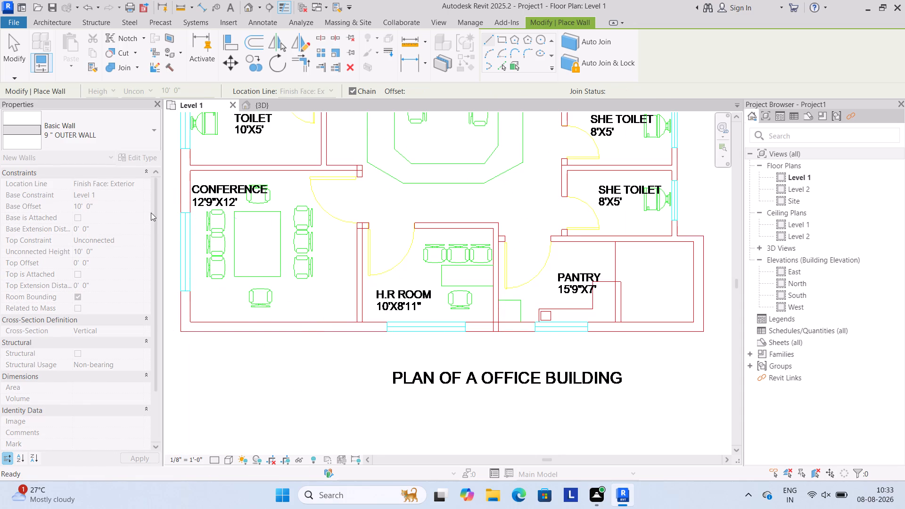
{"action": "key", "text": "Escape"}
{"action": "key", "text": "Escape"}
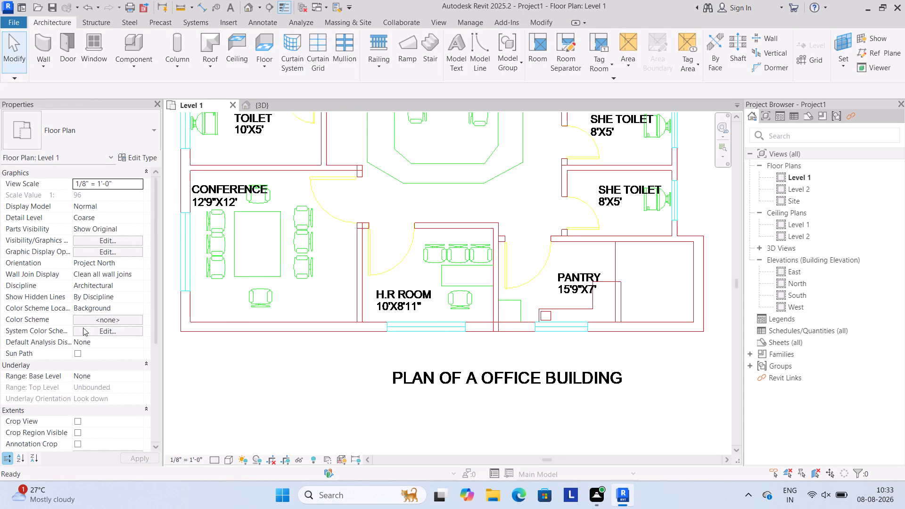
Check the View Range settings of the Level 1 floor plan.
{"action": "scroll", "coordinate": [88, 307], "scroll_direction": "up", "scroll_amount": 6}
{"action": "scroll", "coordinate": [69, 254], "scroll_direction": "down", "scroll_amount": 4}
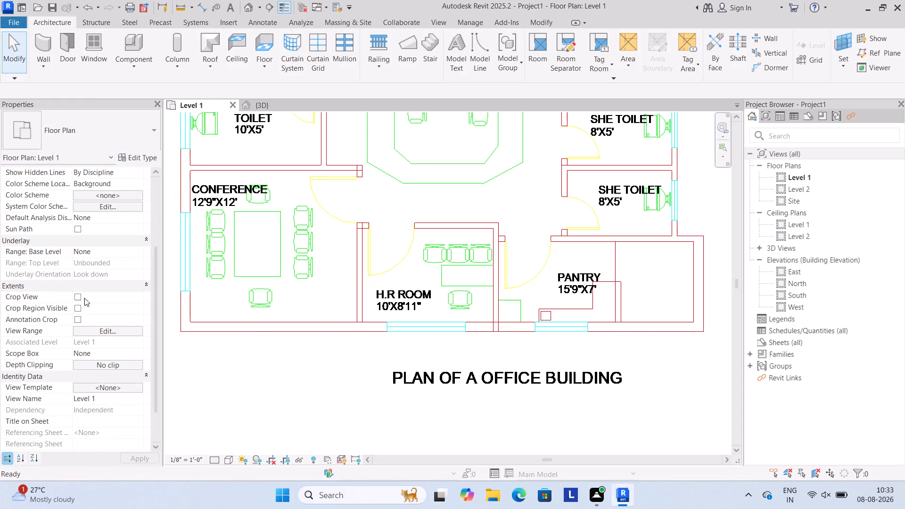
{"action": "left_click", "coordinate": [113, 328]}
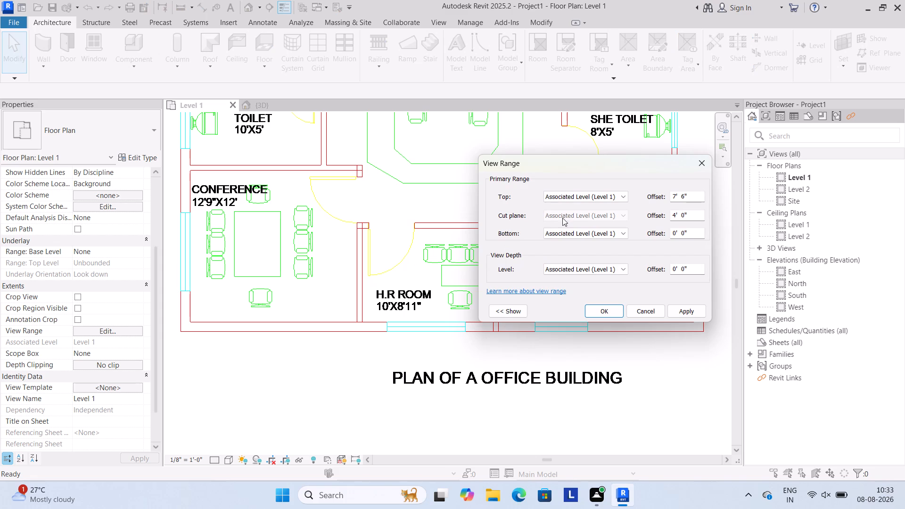
{"action": "key", "text": "Escape"}
{"action": "key", "text": "Escape"}
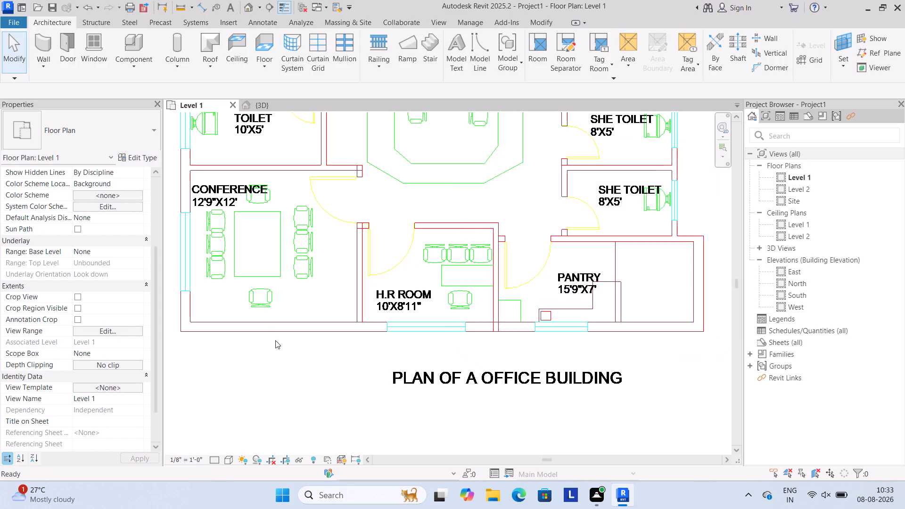
{"action": "key", "text": "Escape"}
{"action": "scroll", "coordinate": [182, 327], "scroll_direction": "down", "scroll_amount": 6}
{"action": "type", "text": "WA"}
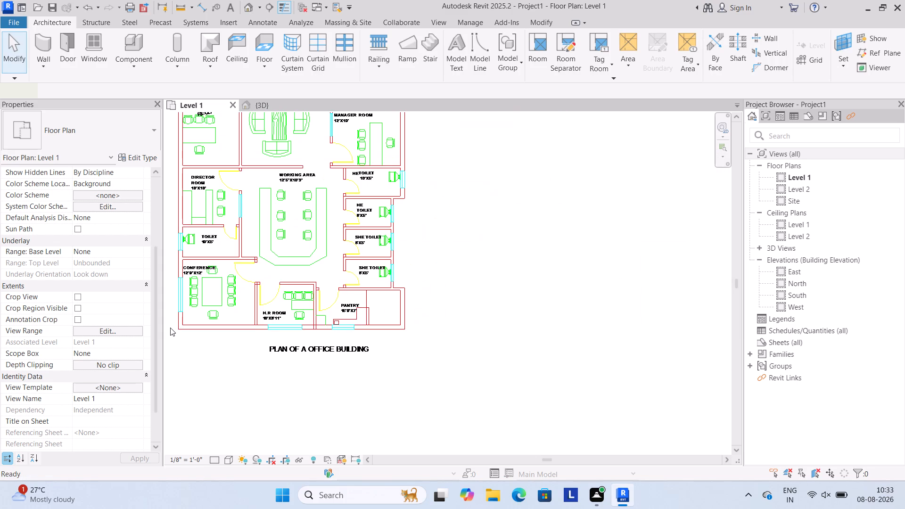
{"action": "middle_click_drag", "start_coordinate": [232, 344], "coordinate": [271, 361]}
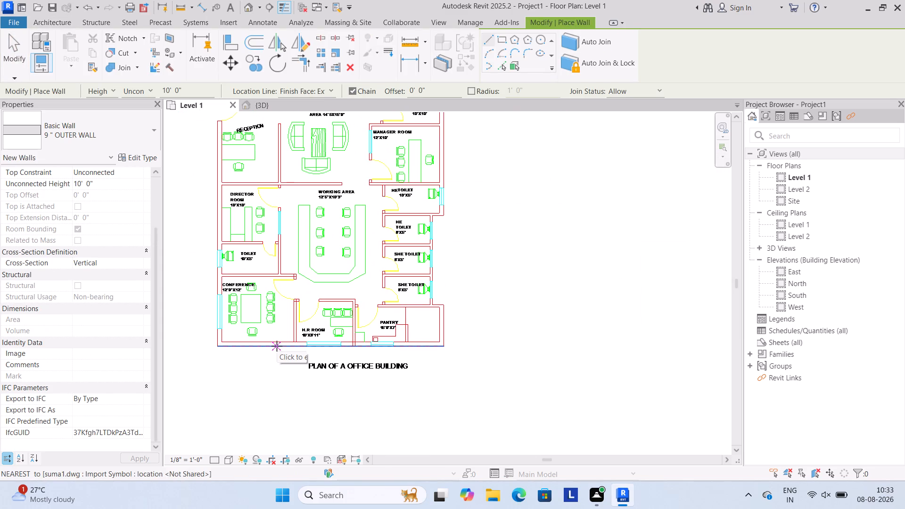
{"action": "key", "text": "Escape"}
Switch the drawing canvas to the dark background theme.
{"action": "type", "text": "CA"}
{"action": "scroll", "coordinate": [231, 346], "scroll_direction": "up", "scroll_amount": 5}
{"action": "key", "text": "Escape"}
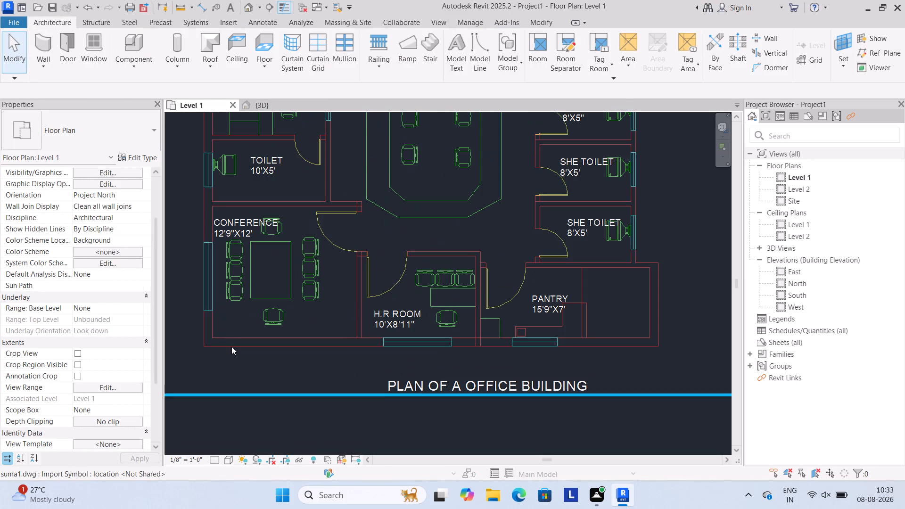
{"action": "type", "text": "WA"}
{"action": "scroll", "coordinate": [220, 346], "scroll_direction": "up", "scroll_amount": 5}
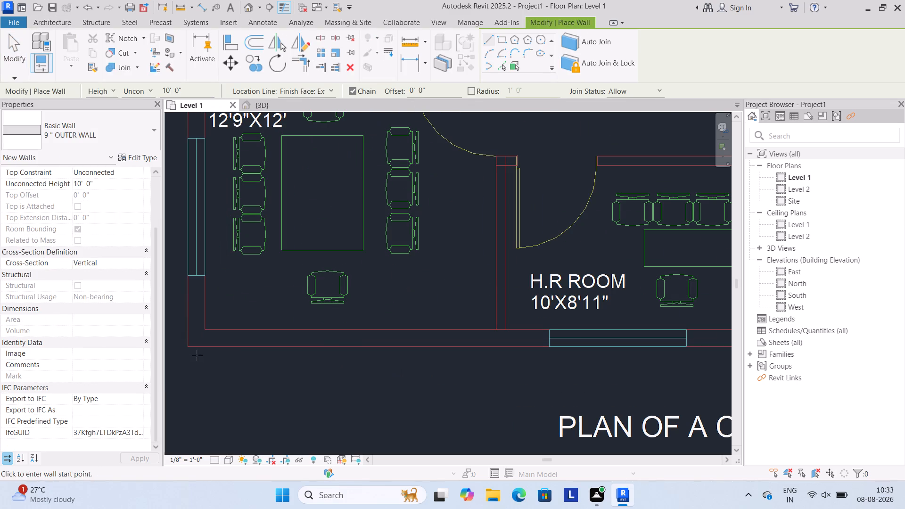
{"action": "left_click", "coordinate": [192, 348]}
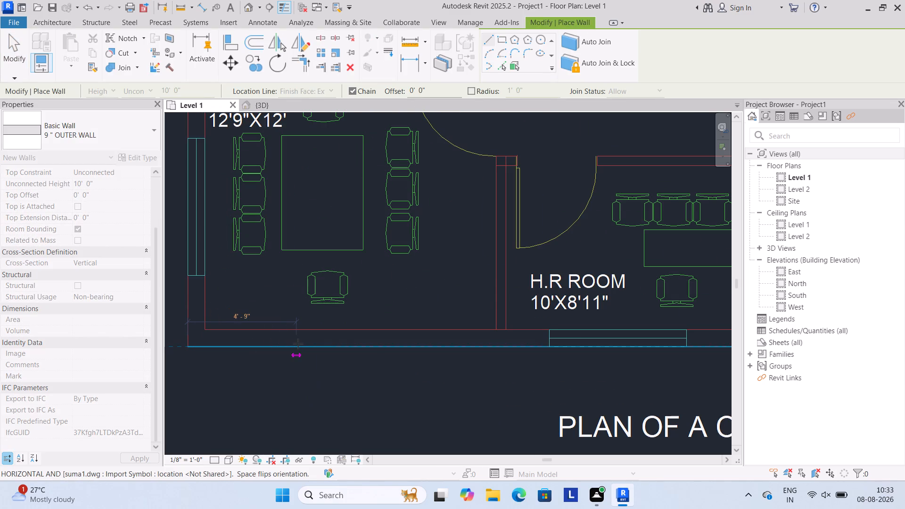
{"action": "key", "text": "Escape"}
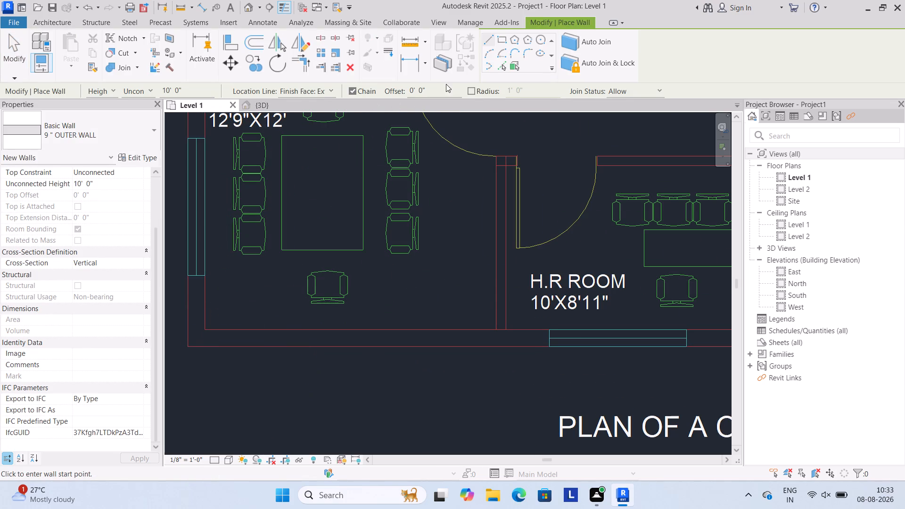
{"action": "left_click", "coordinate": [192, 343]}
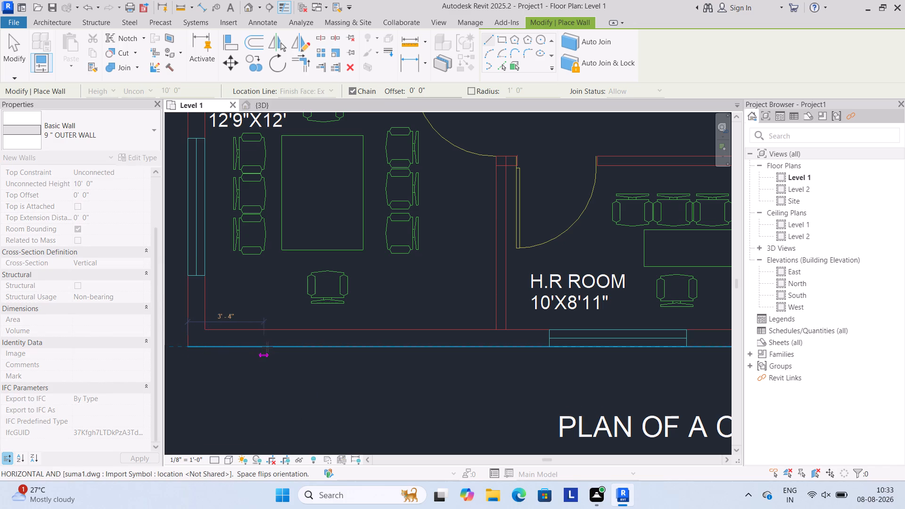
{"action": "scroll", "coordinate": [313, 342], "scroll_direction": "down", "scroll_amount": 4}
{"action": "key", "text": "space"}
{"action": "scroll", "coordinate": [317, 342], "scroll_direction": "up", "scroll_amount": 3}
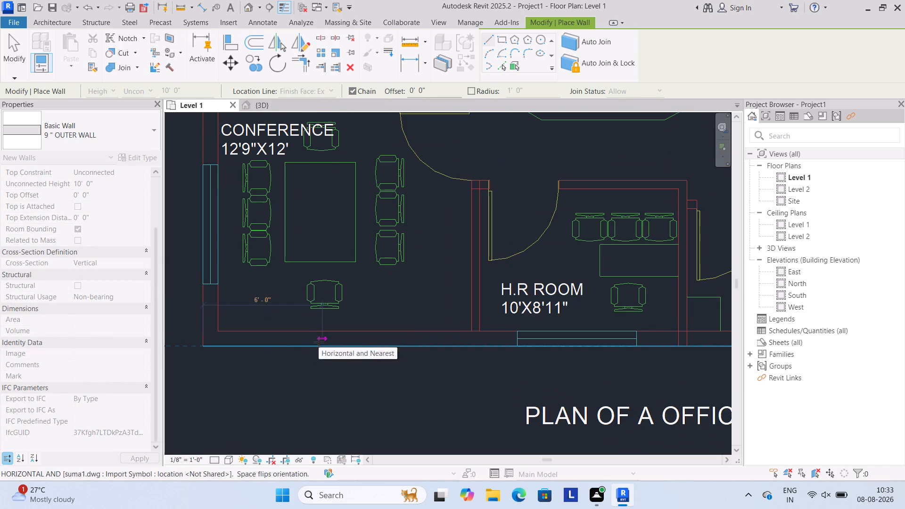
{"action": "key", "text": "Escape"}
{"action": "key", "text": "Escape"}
Set wall placement to Pick Lines with Wall Centerline as the location line.
{"action": "type", "text": "WA"}
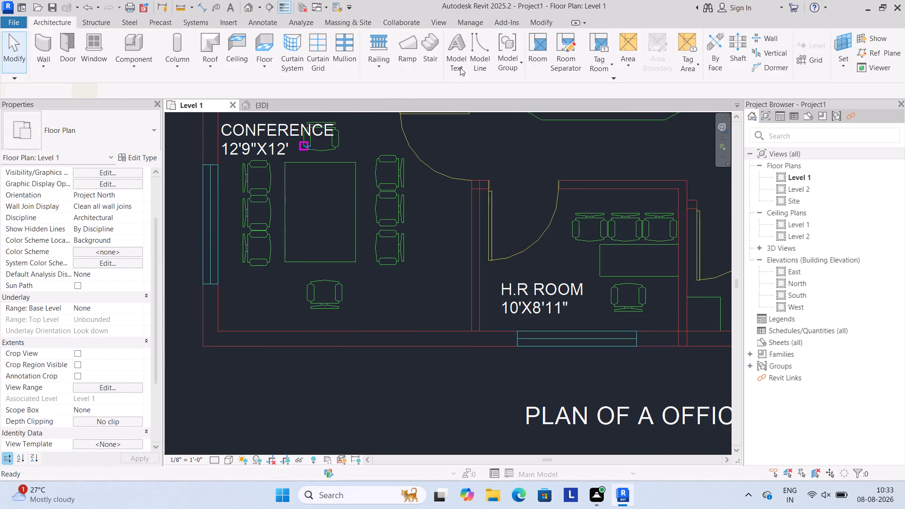
{"action": "left_click", "coordinate": [507, 70]}
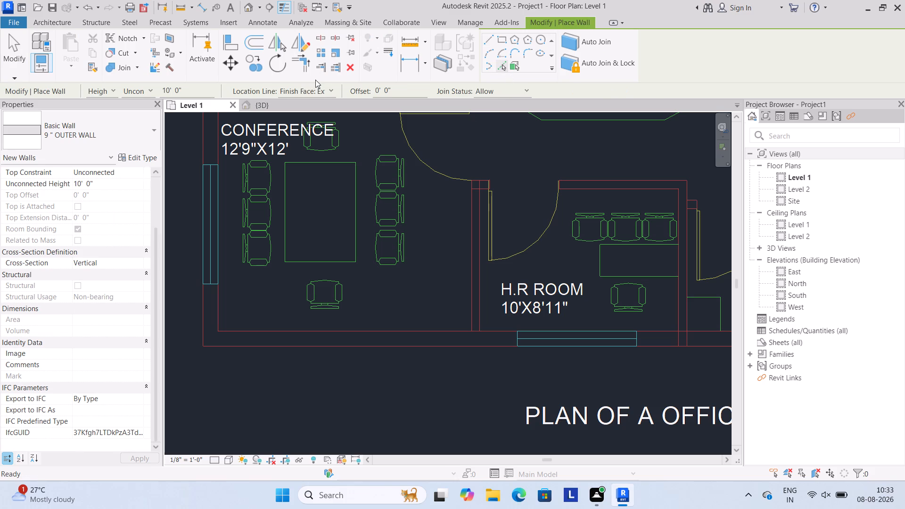
{"action": "left_click", "coordinate": [318, 90]}
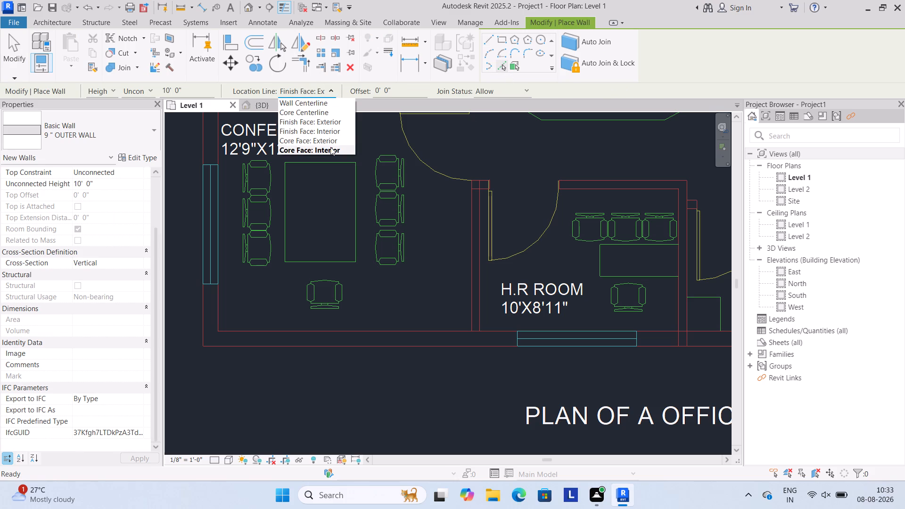
{"action": "left_click", "coordinate": [317, 107]}
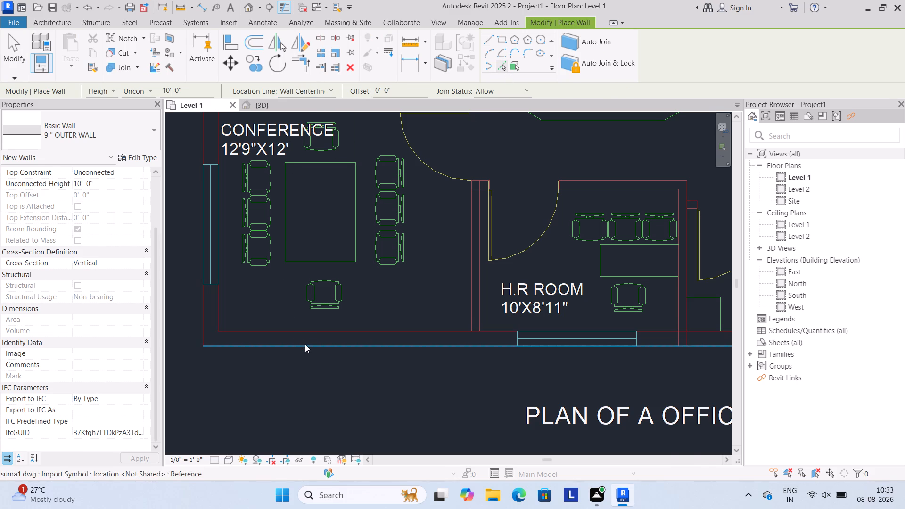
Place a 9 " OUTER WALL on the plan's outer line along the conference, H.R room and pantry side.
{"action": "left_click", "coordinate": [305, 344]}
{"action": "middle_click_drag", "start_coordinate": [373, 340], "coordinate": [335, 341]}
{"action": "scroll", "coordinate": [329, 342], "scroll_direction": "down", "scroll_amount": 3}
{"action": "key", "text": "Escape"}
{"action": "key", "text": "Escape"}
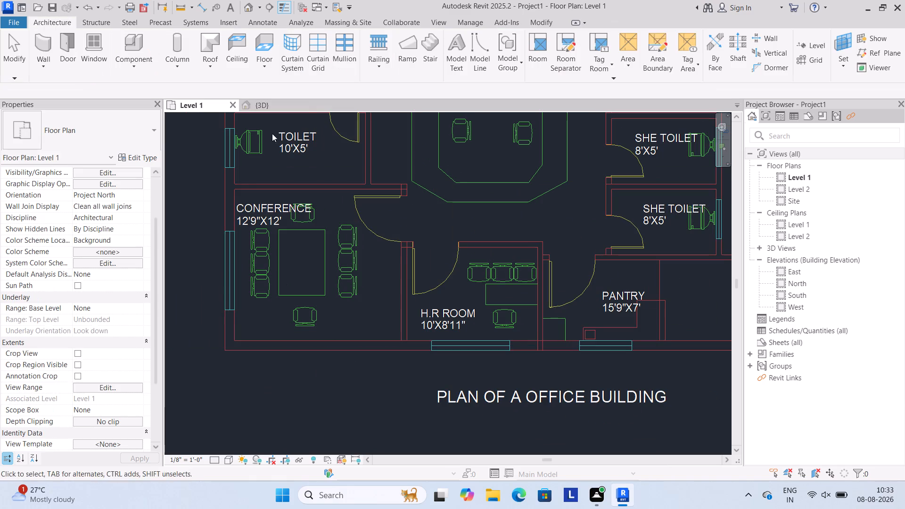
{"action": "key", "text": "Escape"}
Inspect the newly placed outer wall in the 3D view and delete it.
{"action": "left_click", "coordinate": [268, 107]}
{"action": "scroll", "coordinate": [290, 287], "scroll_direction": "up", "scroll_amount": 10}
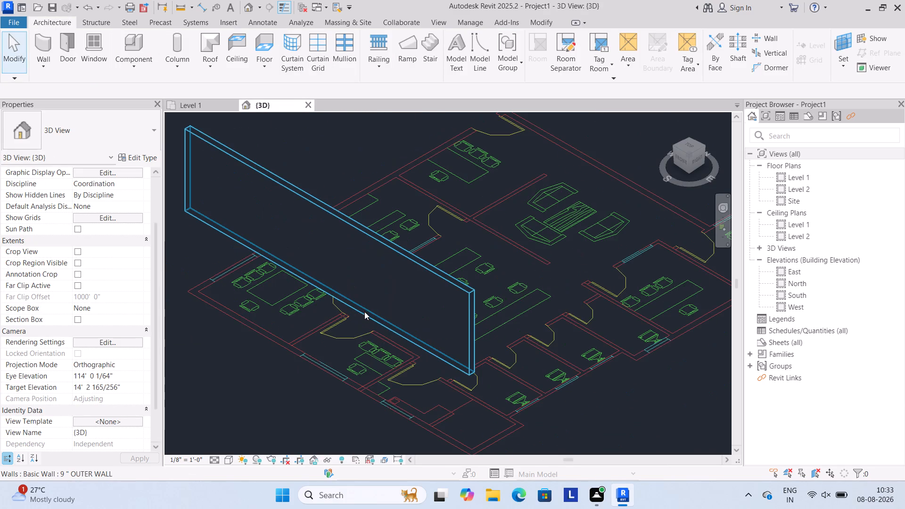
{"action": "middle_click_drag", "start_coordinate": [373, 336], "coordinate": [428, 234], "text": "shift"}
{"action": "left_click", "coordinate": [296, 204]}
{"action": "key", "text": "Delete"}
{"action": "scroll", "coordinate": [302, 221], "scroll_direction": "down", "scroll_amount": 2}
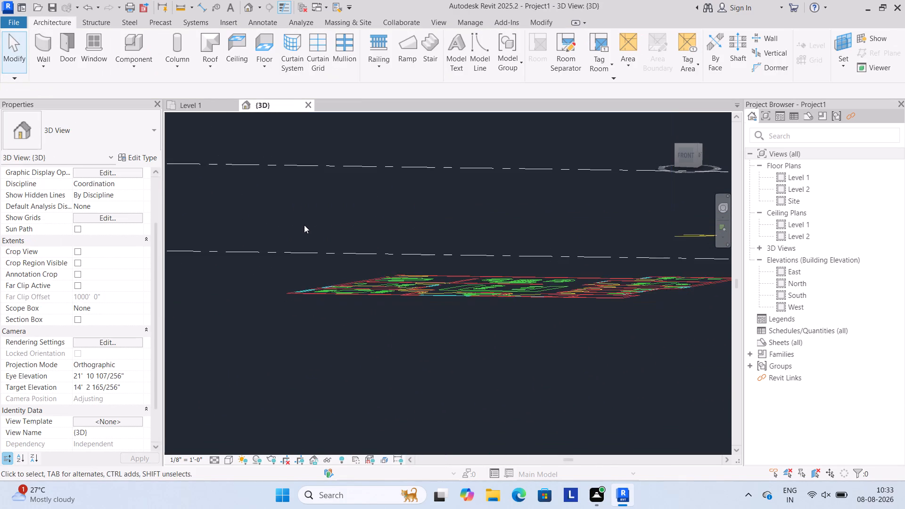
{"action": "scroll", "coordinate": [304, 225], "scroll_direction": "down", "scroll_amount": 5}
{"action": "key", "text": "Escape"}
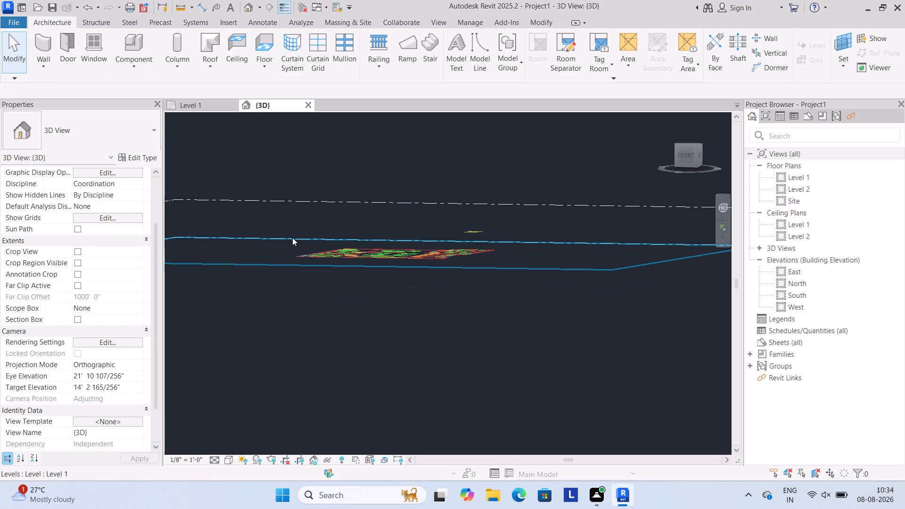
On the Level 1 plan, set the base offset for new 9 " OUTER WALL walls to 0' 0".
{"action": "type", "text": "WA"}
{"action": "left_click", "coordinate": [194, 105]}
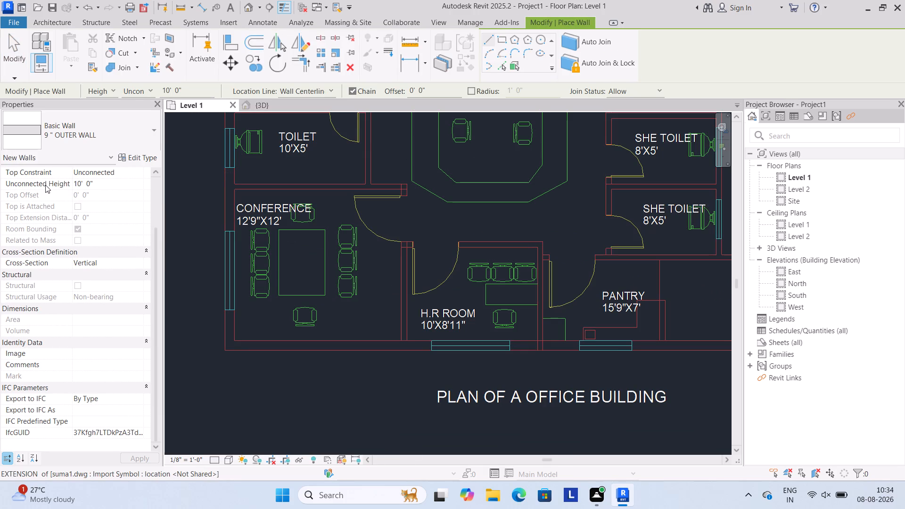
{"action": "scroll", "coordinate": [109, 235], "scroll_direction": "up", "scroll_amount": 9}
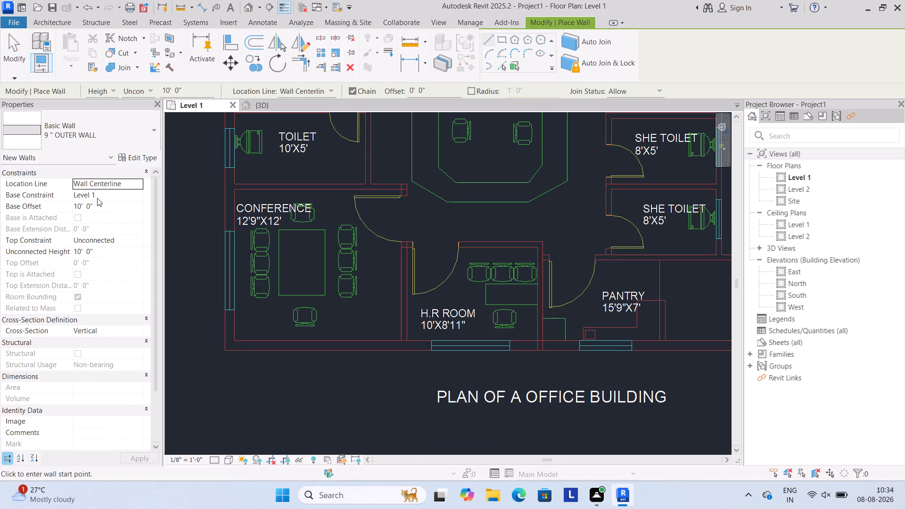
{"action": "left_click", "coordinate": [111, 211]}
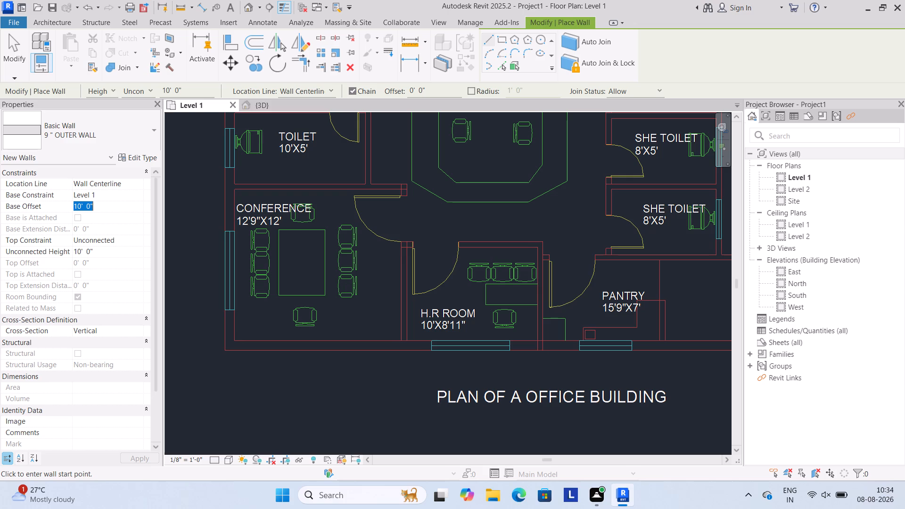
{"action": "key", "text": "0"}
{"action": "key", "text": "Return"}
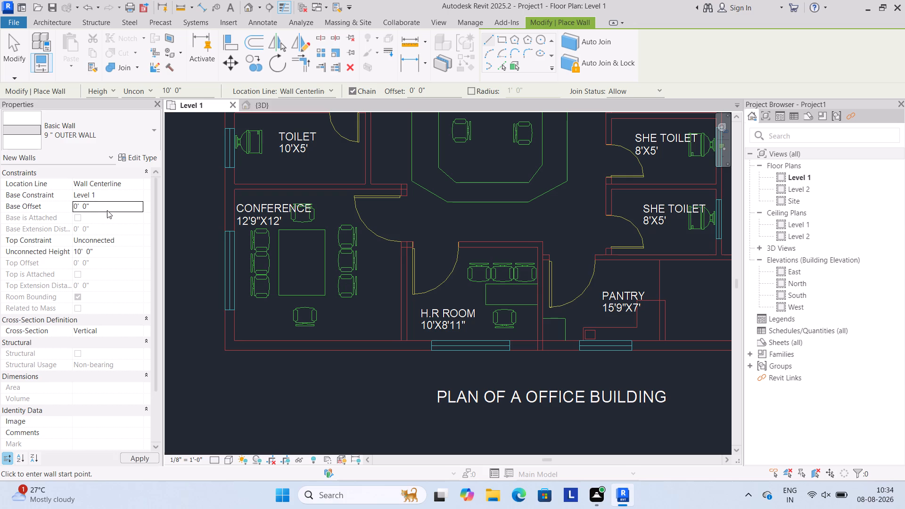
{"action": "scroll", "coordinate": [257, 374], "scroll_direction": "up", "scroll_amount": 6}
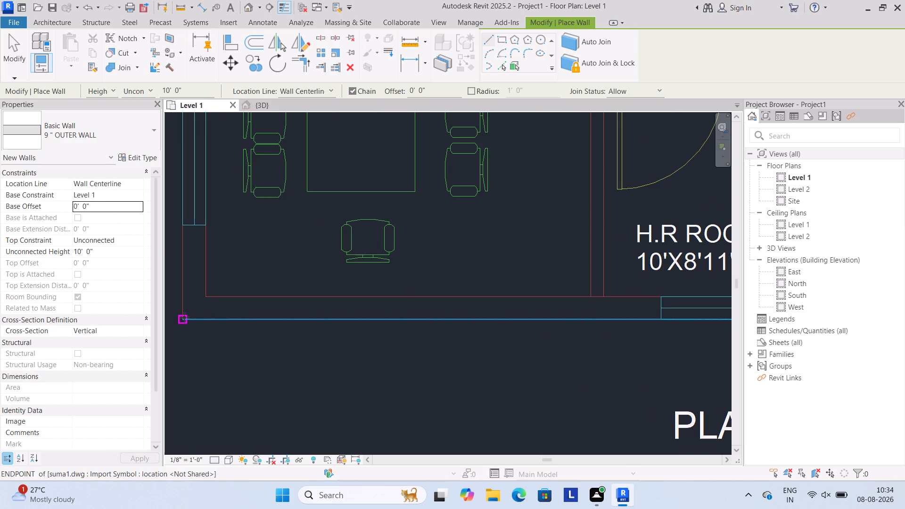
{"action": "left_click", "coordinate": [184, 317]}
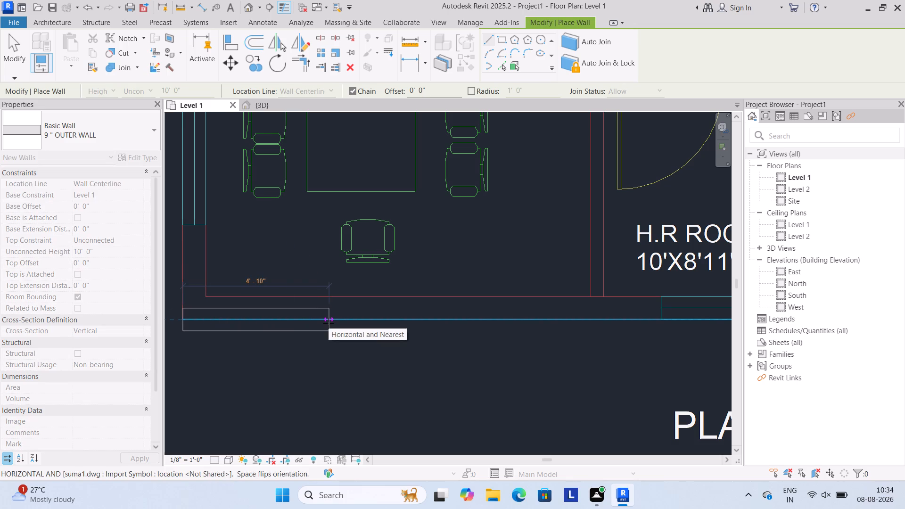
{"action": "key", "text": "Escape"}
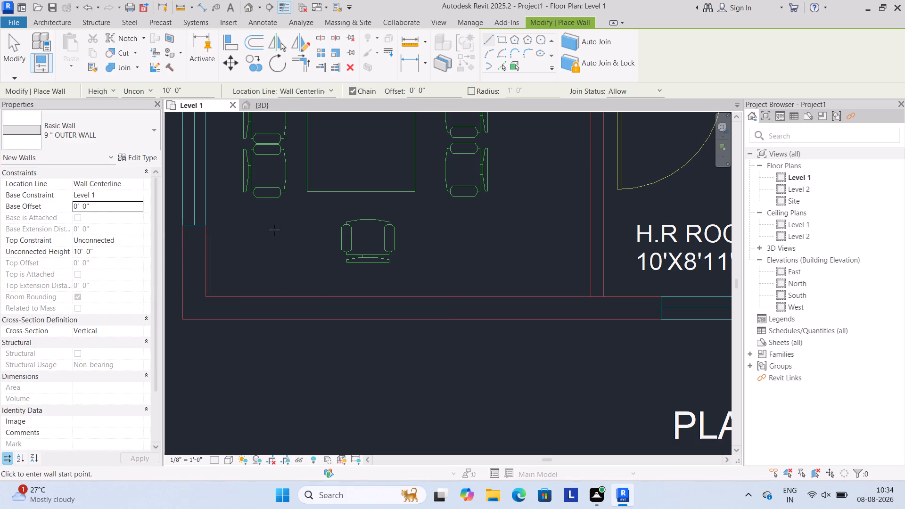
Draw a 9 " OUTER WALL, located by Finish Face: Interior and flipped outward, from the conference's inner corner to the H.R room window.
{"action": "scroll", "coordinate": [282, 237], "scroll_direction": "down", "scroll_amount": 2}
{"action": "left_click", "coordinate": [331, 87]}
{"action": "left_click", "coordinate": [330, 128]}
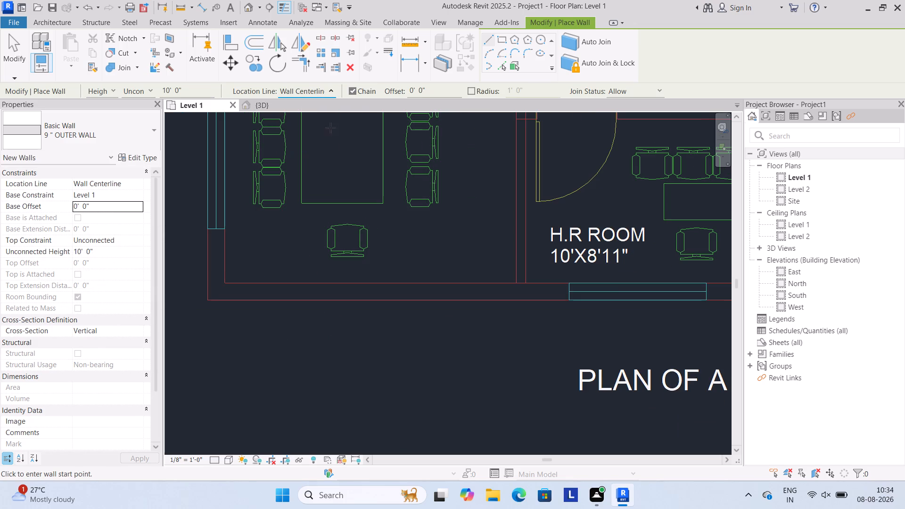
{"action": "left_click", "coordinate": [226, 279]}
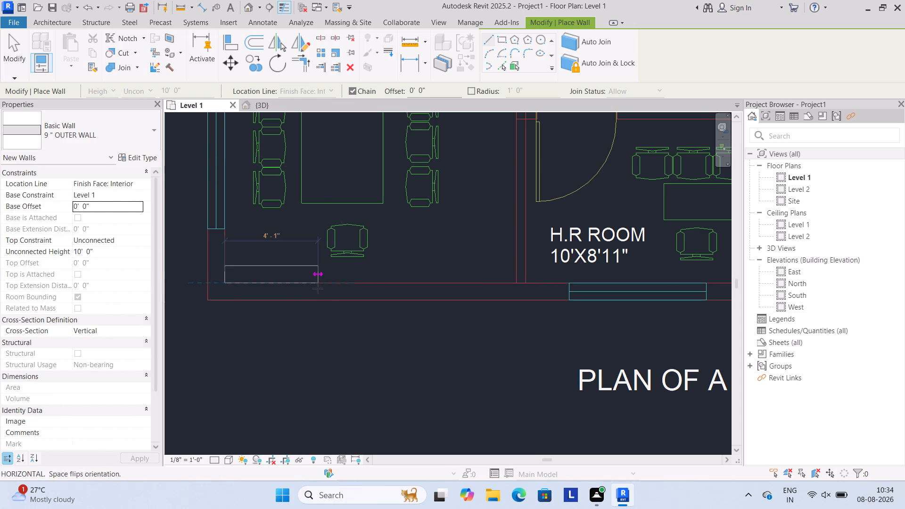
{"action": "key", "text": "space"}
{"action": "scroll", "coordinate": [340, 296], "scroll_direction": "down", "scroll_amount": 2}
{"action": "middle_click_drag", "start_coordinate": [389, 288], "coordinate": [310, 292]}
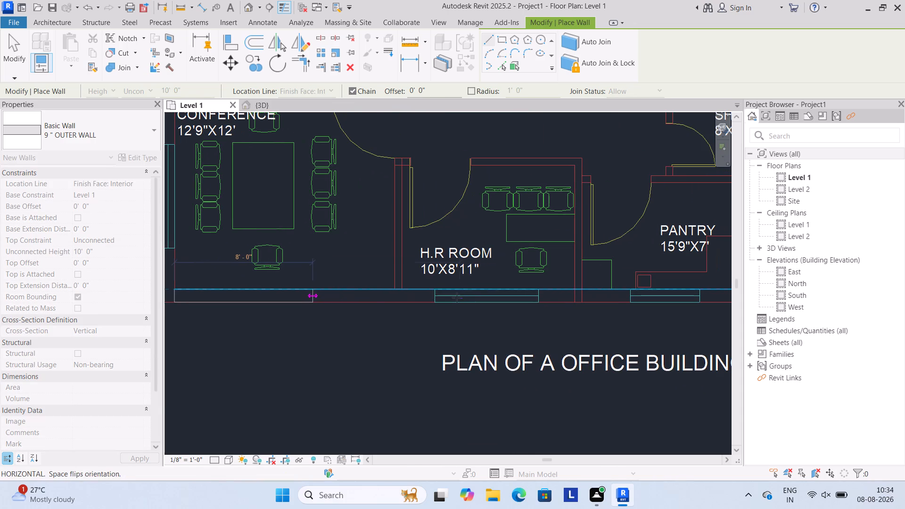
{"action": "left_click", "coordinate": [431, 289]}
{"action": "key", "text": "Escape"}
{"action": "key", "text": "Escape"}
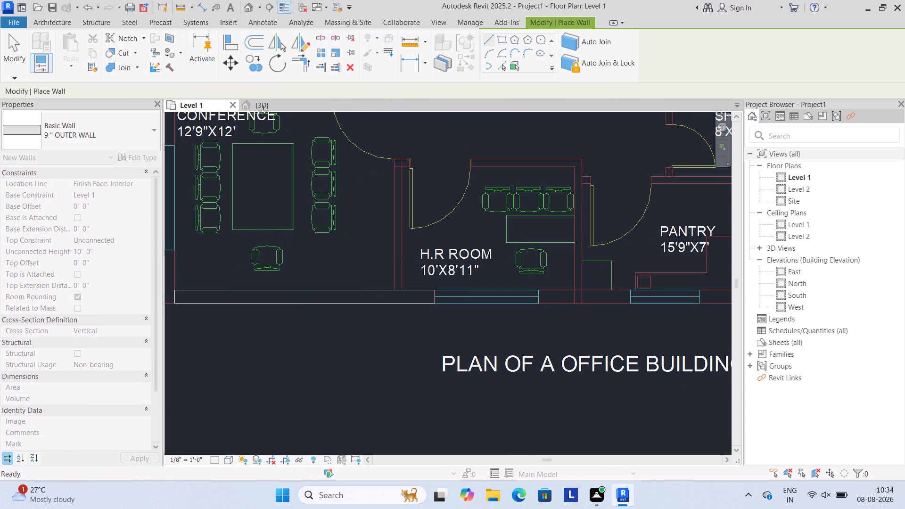
{"action": "key", "text": "Escape"}
Set the 3D view's visual style to Shaded and inspect the new outer wall against the imported plan.
{"action": "left_click", "coordinate": [264, 107]}
{"action": "middle_click_drag", "start_coordinate": [365, 239], "coordinate": [336, 291], "text": "shift"}
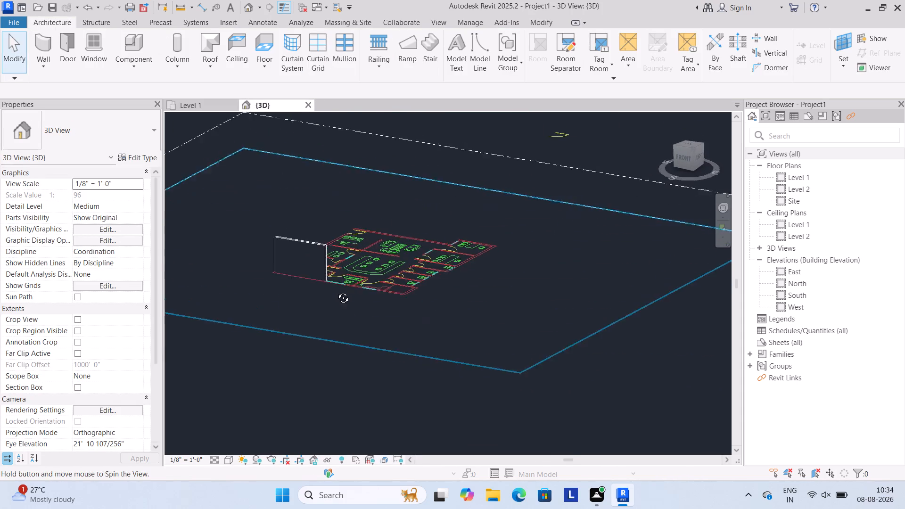
{"action": "middle_click_drag", "start_coordinate": [336, 291], "coordinate": [297, 328], "text": "shift"}
{"action": "scroll", "coordinate": [289, 249], "scroll_direction": "up", "scroll_amount": 4}
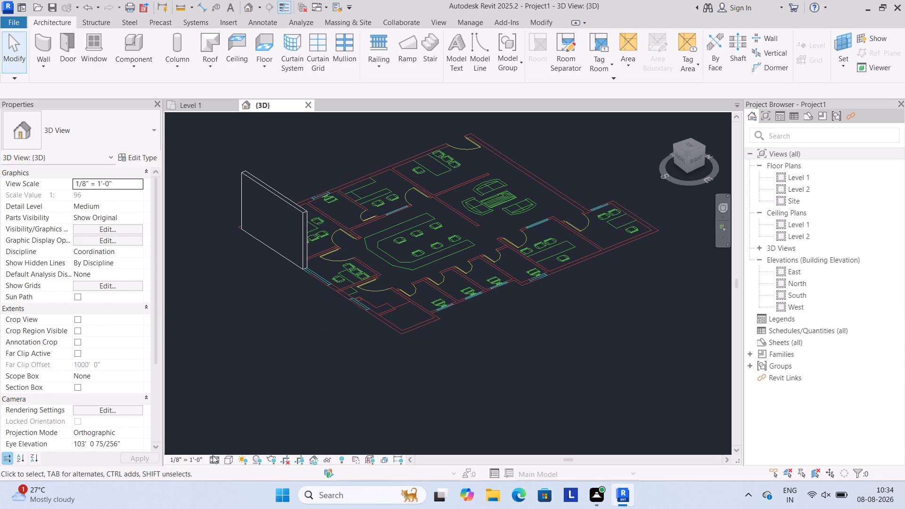
{"action": "left_click", "coordinate": [225, 462]}
{"action": "left_click", "coordinate": [258, 411]}
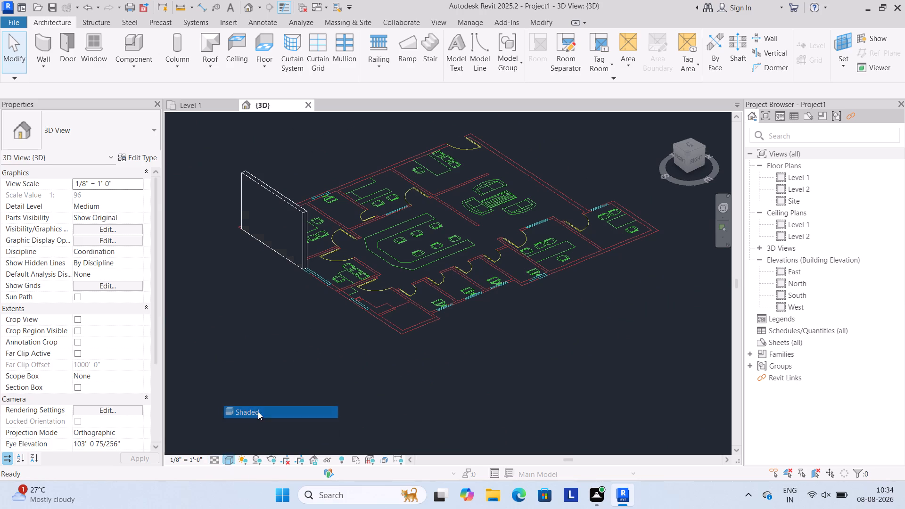
{"action": "scroll", "coordinate": [294, 284], "scroll_direction": "up", "scroll_amount": 5}
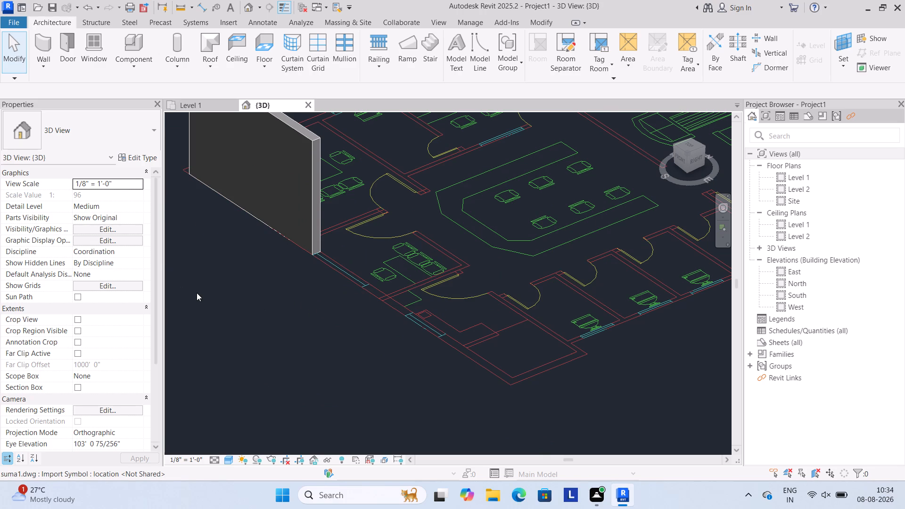
{"action": "scroll", "coordinate": [197, 293], "scroll_direction": "down", "scroll_amount": 4}
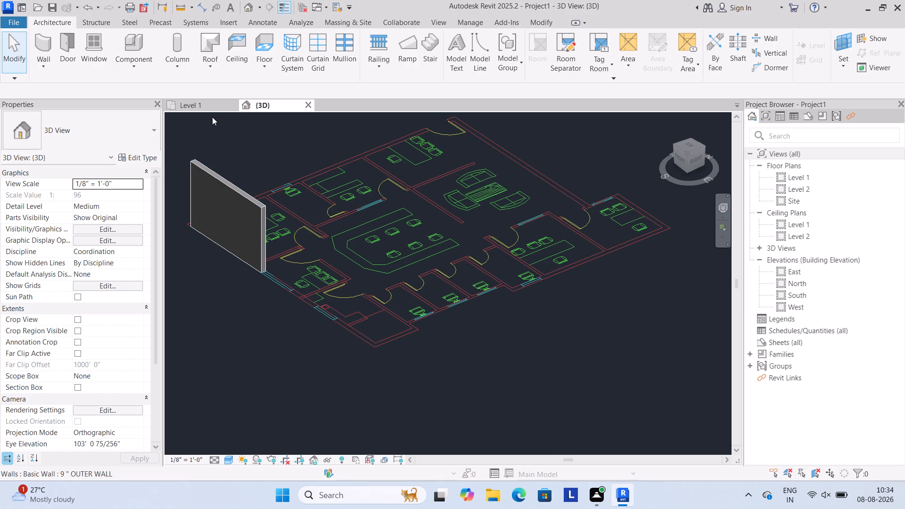
Return to the Level 1 floor plan and examine the whole office layout with the new wall.
{"action": "left_click", "coordinate": [213, 105]}
{"action": "scroll", "coordinate": [251, 243], "scroll_direction": "down", "scroll_amount": 5}
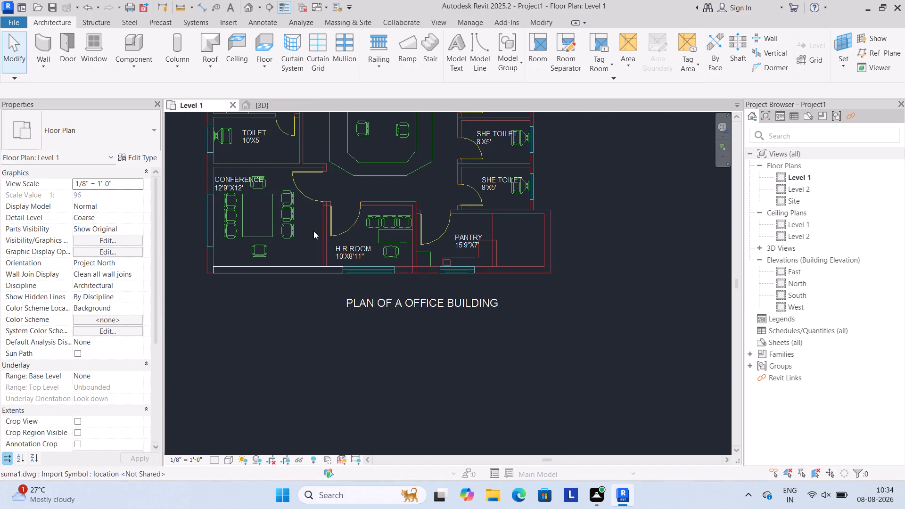
{"action": "middle_click_drag", "start_coordinate": [313, 231], "coordinate": [384, 349]}
{"action": "scroll", "coordinate": [385, 340], "scroll_direction": "down", "scroll_amount": 2}
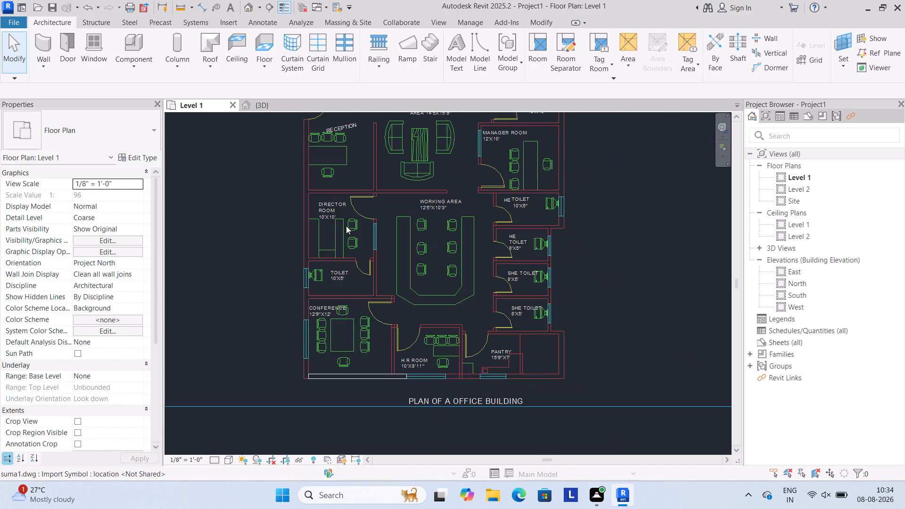
{"action": "middle_click_drag", "start_coordinate": [346, 226], "coordinate": [342, 282]}
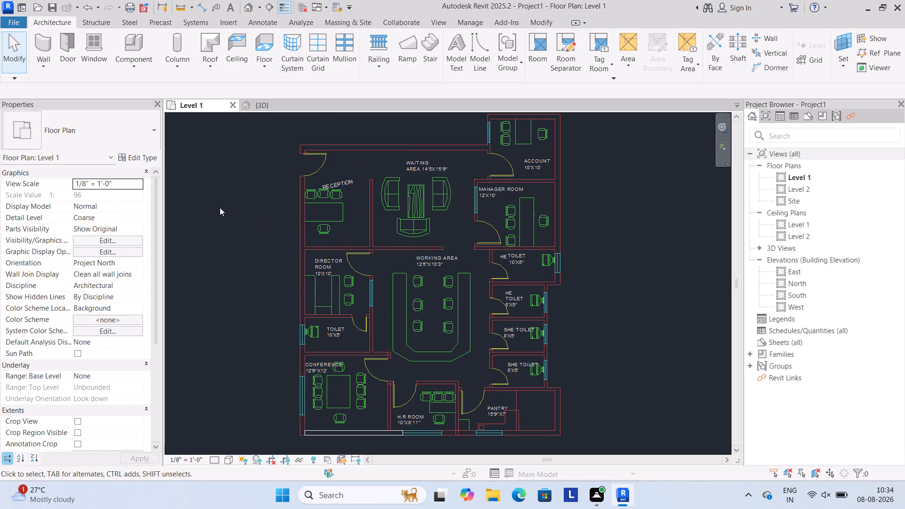
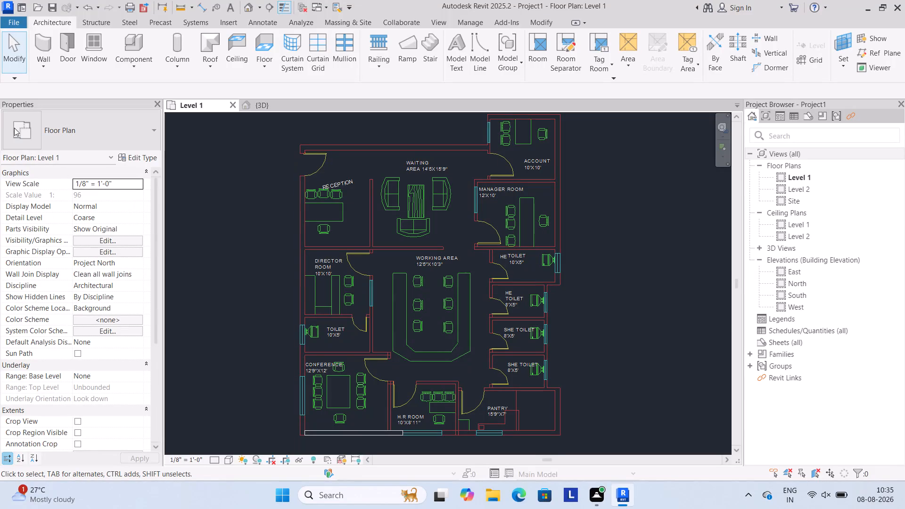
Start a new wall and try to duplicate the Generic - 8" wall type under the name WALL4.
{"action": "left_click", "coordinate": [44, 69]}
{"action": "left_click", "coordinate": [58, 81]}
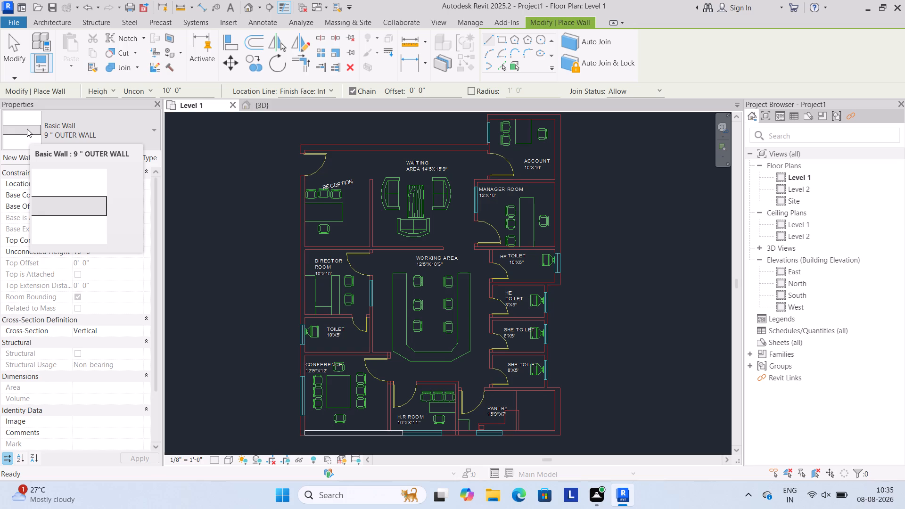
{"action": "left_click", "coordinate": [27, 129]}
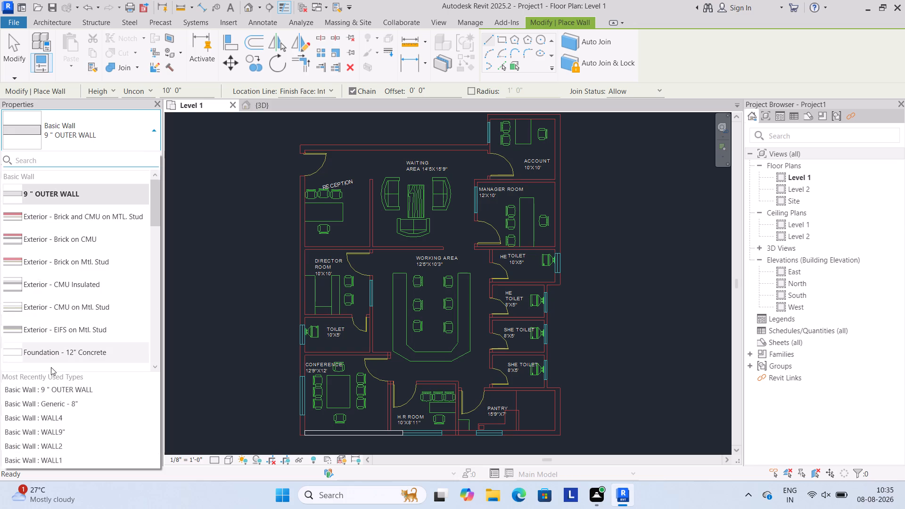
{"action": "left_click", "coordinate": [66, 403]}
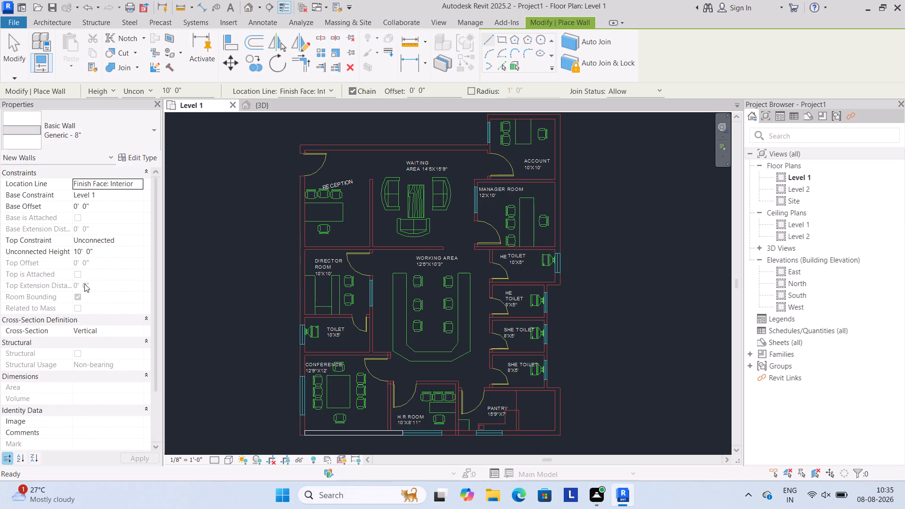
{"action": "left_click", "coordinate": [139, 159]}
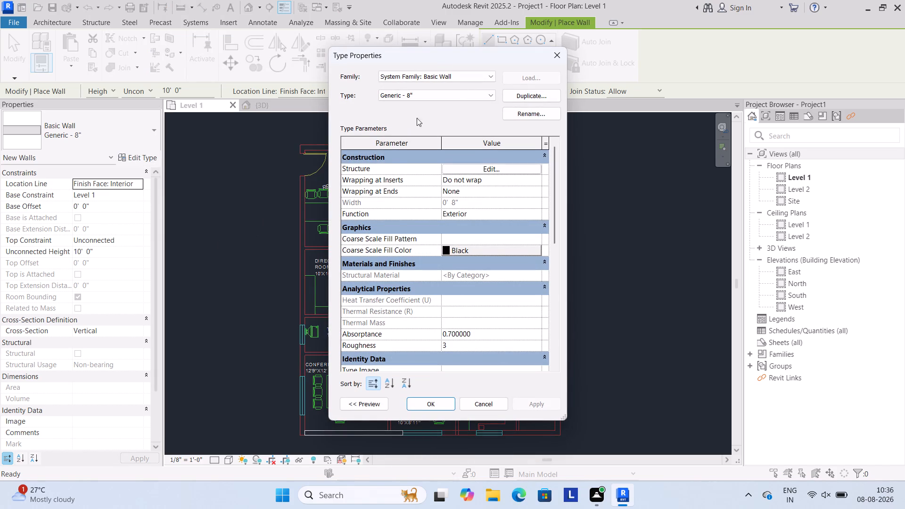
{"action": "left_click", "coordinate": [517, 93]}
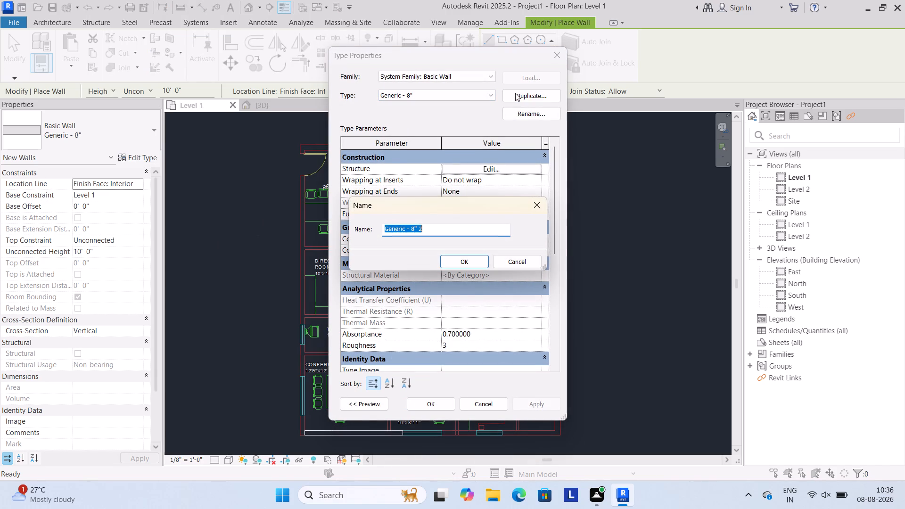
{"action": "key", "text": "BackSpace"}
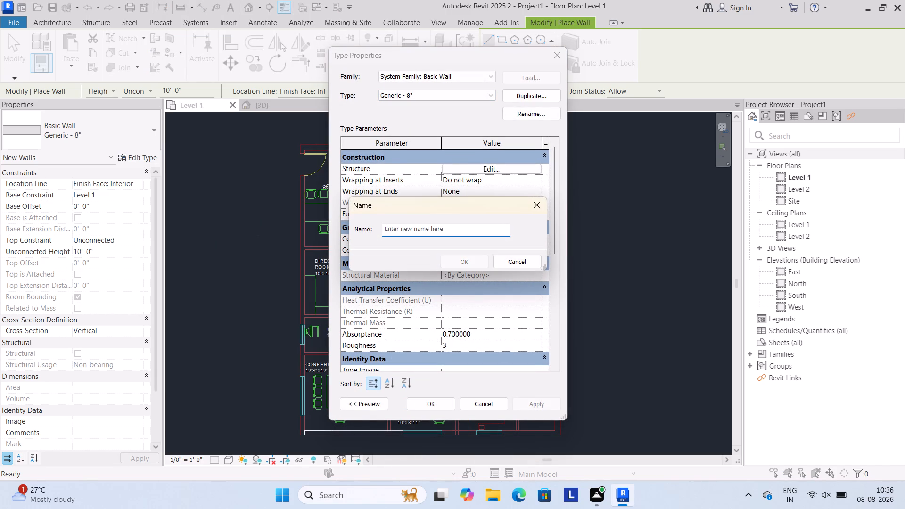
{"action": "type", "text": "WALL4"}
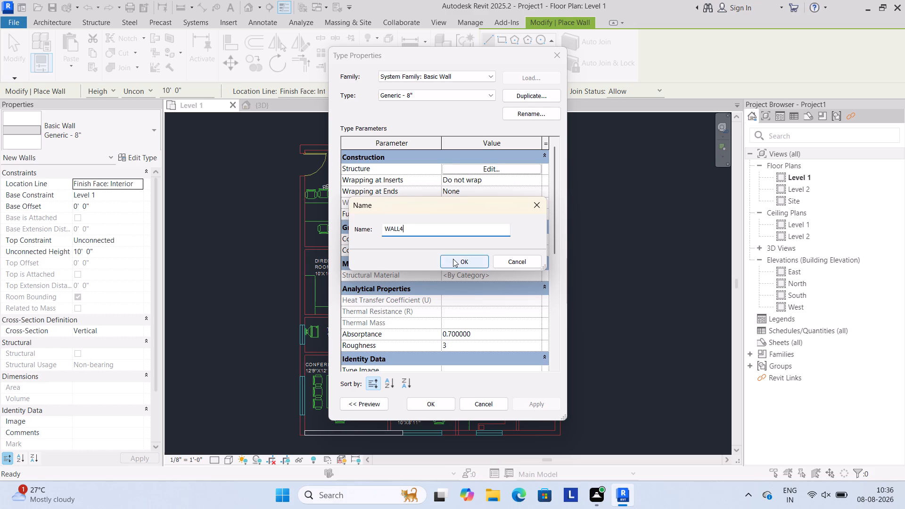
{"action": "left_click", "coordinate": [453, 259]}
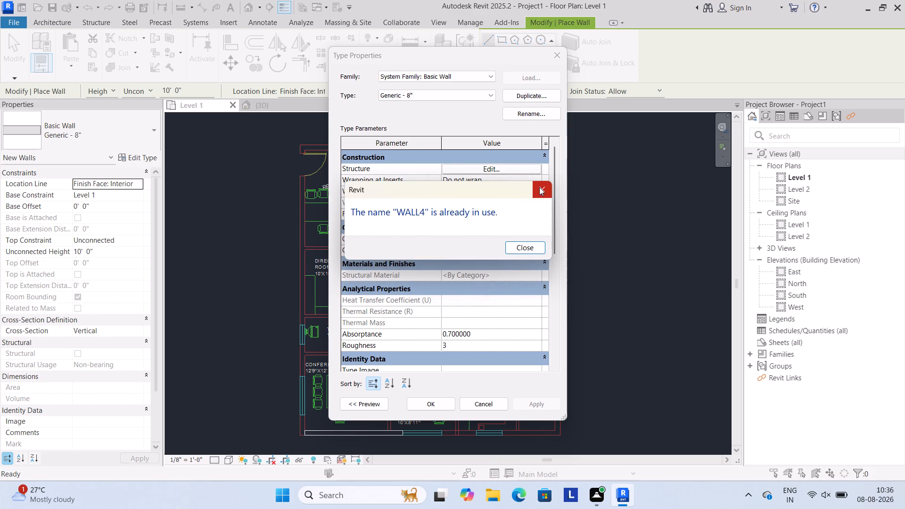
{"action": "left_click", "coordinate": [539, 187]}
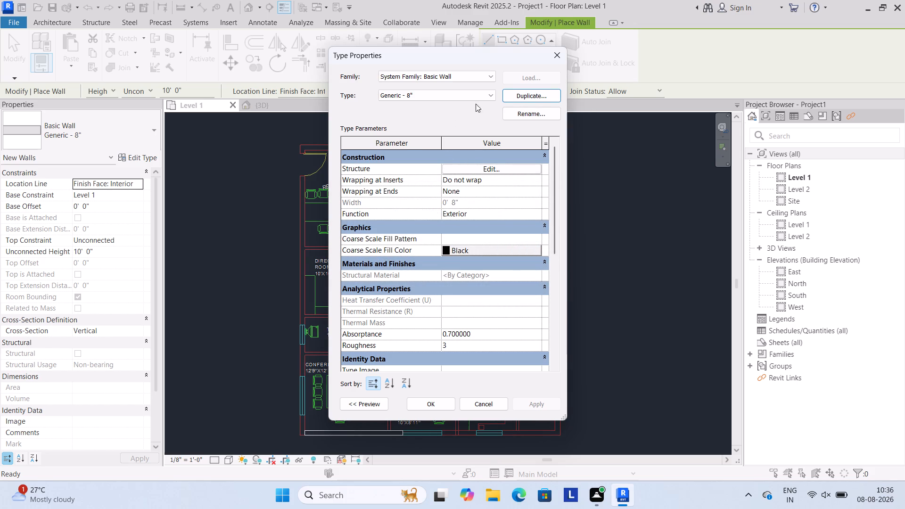
Duplicate the Generic - 8" wall type as WALL5.
{"action": "left_click", "coordinate": [515, 91]}
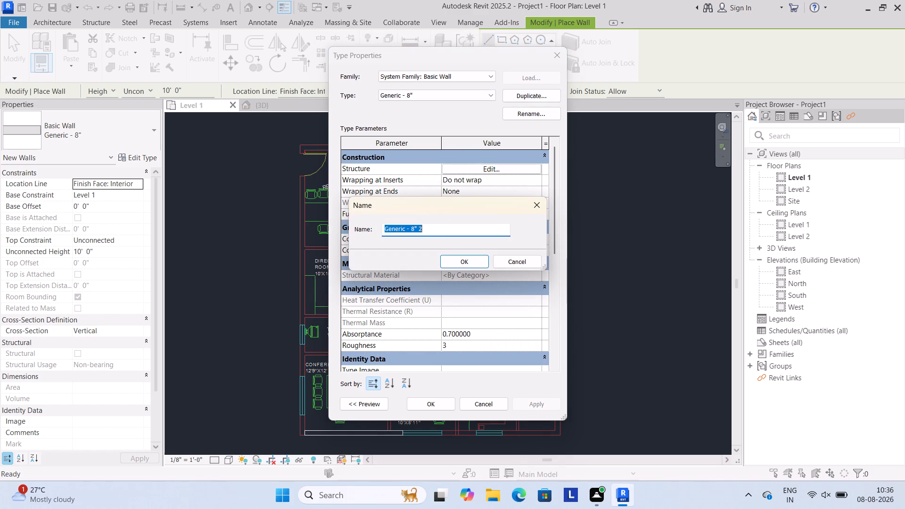
{"action": "left_click", "coordinate": [434, 226]}
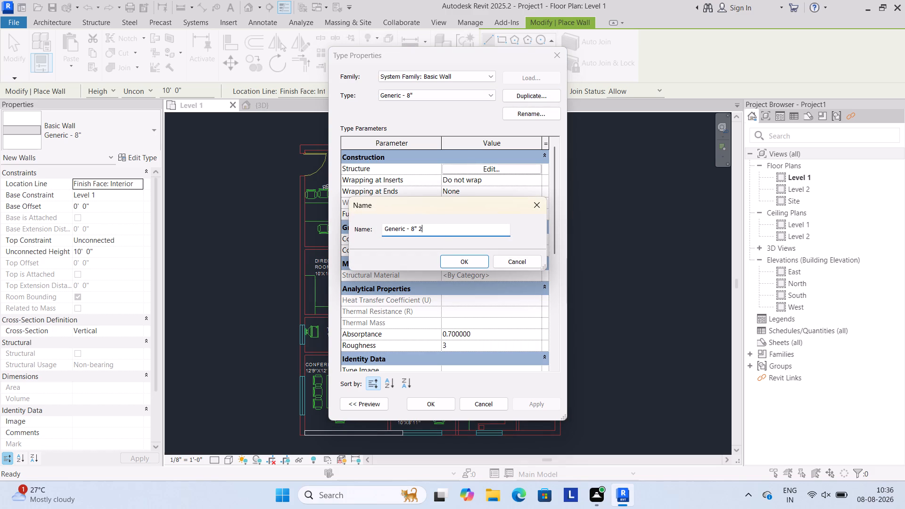
{"action": "key", "text": "BackSpace"}
{"action": "key", "text": "BackSpace"}
{"action": "key", "text": "BackSpace"}
{"action": "key", "text": "BackSpace"}
{"action": "key", "text": "BackSpace"}
{"action": "key", "text": "BackSpace"}
{"action": "key", "text": "BackSpace"}
{"action": "key", "text": "BackSpace"}
{"action": "key", "text": "BackSpace"}
{"action": "key", "text": "BackSpace"}
{"action": "key", "text": "BackSpace"}
{"action": "key", "text": "BackSpace"}
{"action": "key", "text": "BackSpace"}
{"action": "key", "text": "BackSpace"}
{"action": "key", "text": "BackSpace"}
{"action": "key", "text": "BackSpace"}
{"action": "key", "text": "BackSpace"}
{"action": "key", "text": "BackSpace"}
{"action": "key", "text": "BackSpace"}
{"action": "key", "text": "BackSpace"}
{"action": "key", "text": "BackSpace"}
{"action": "type", "text": "WALL5"}
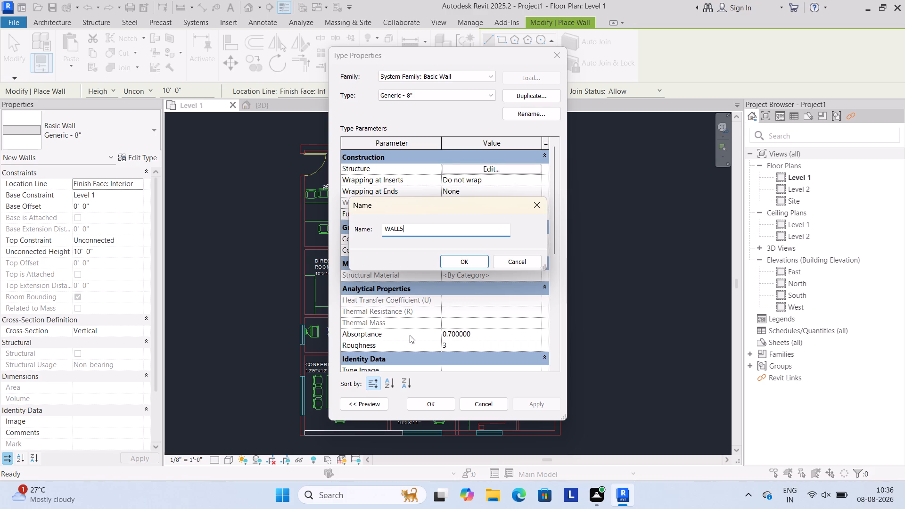
{"action": "left_click", "coordinate": [448, 260]}
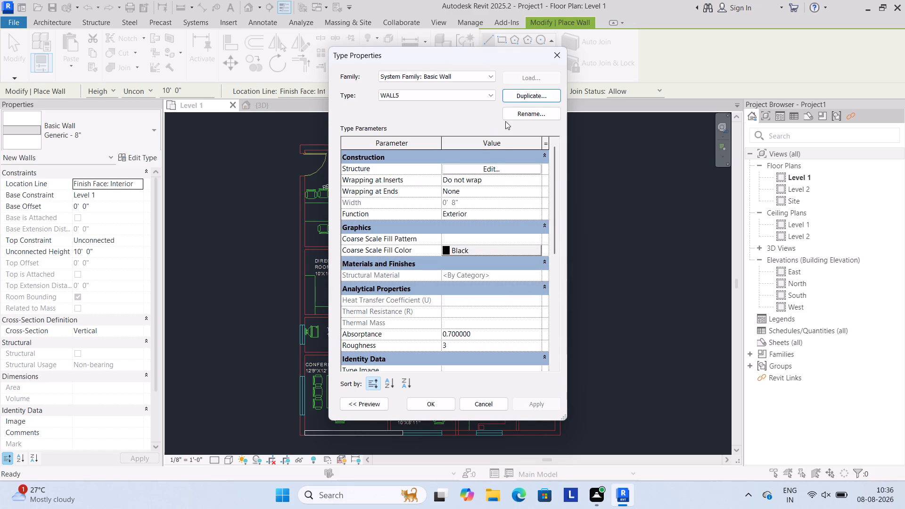
Set the structure layer thickness of WALL5 to 9" and accept the type for new walls.
{"action": "left_click", "coordinate": [509, 168]}
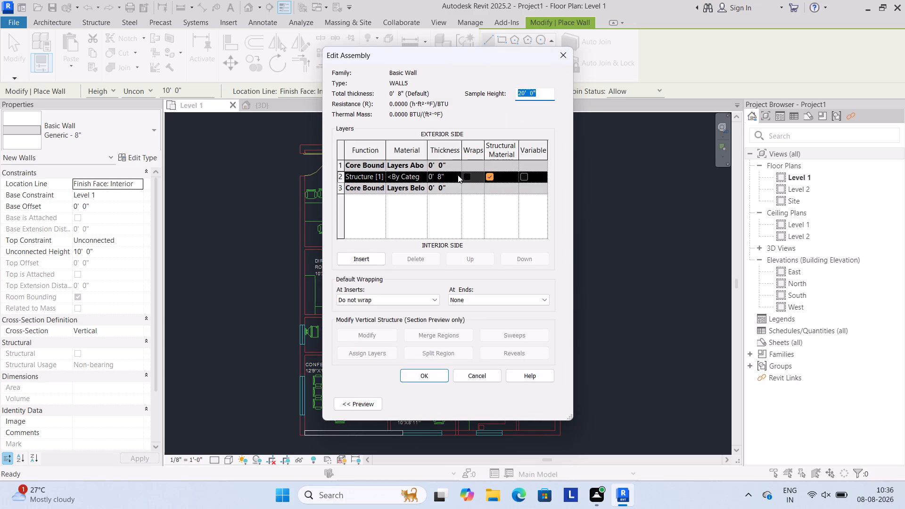
{"action": "left_click", "coordinate": [453, 176]}
{"action": "key", "text": "BackSpace"}
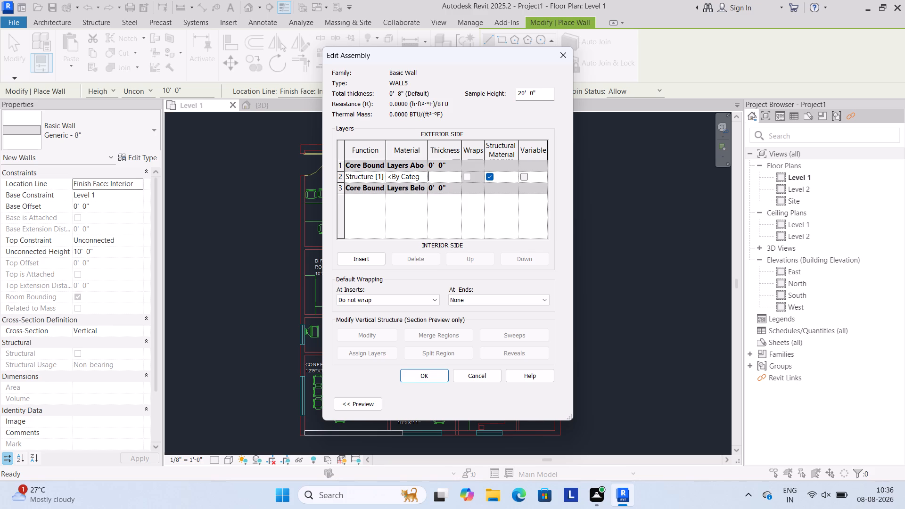
{"action": "type", "text": "9\""}
{"action": "left_click", "coordinate": [428, 376]}
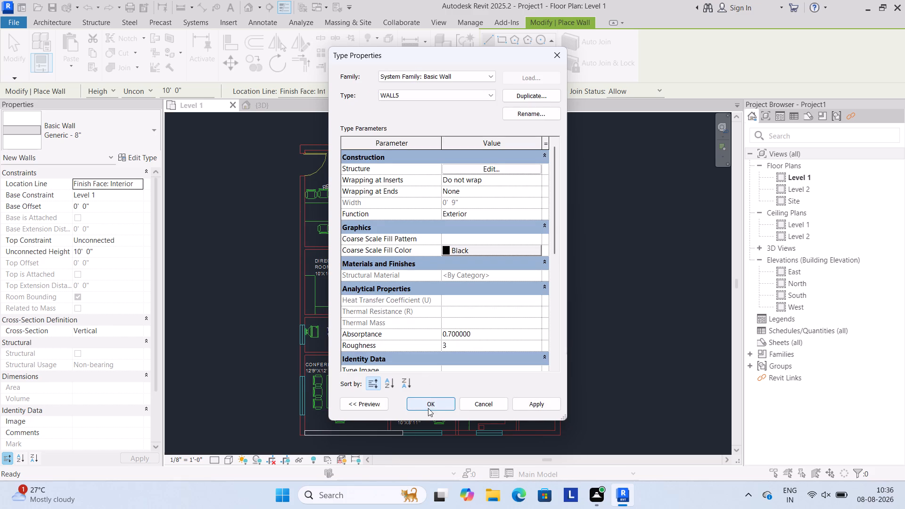
{"action": "left_click", "coordinate": [428, 403]}
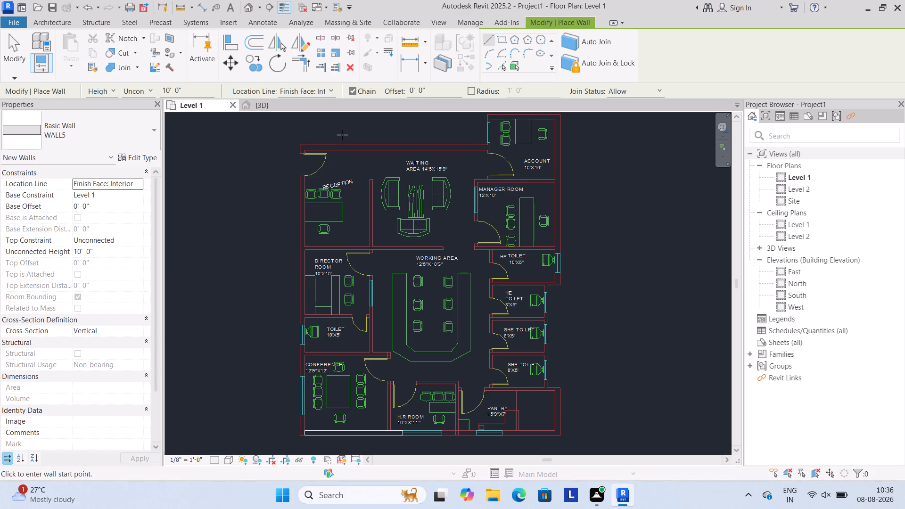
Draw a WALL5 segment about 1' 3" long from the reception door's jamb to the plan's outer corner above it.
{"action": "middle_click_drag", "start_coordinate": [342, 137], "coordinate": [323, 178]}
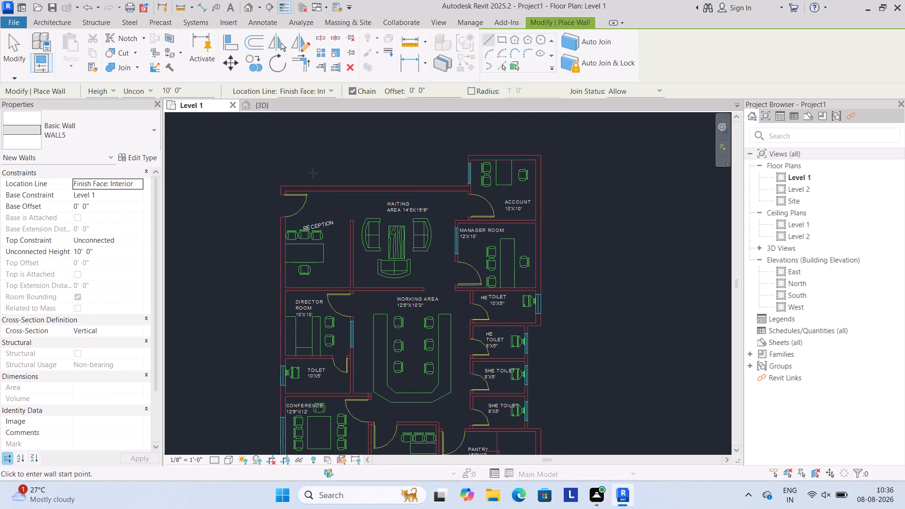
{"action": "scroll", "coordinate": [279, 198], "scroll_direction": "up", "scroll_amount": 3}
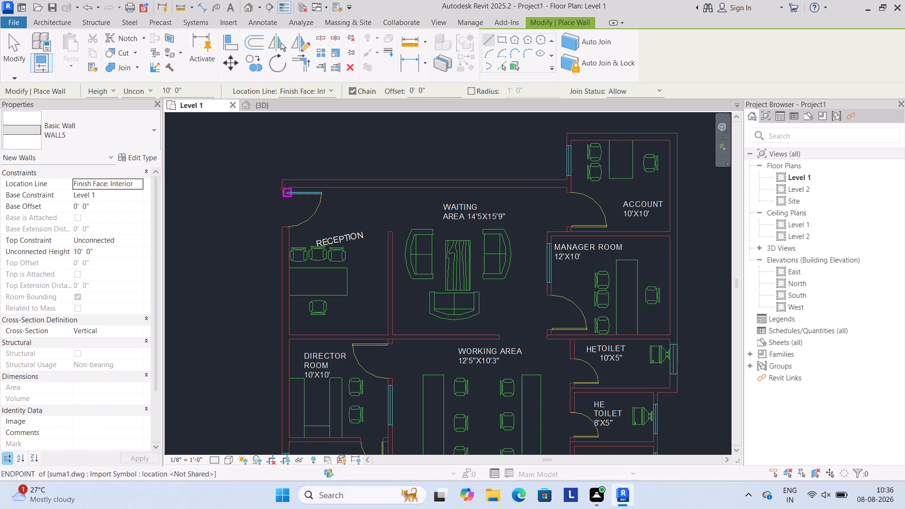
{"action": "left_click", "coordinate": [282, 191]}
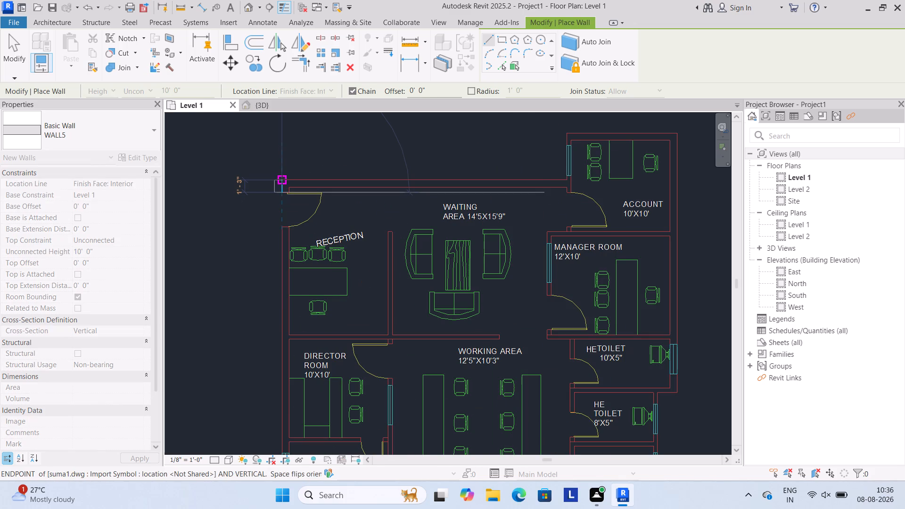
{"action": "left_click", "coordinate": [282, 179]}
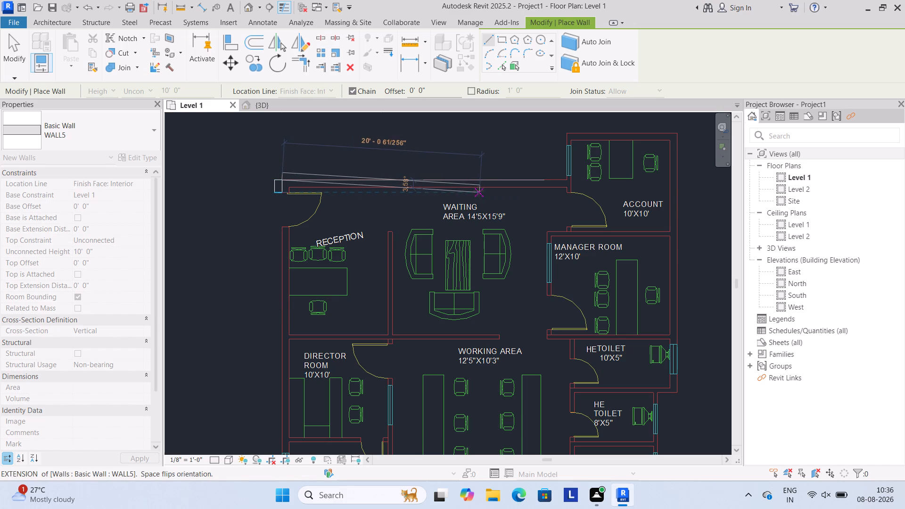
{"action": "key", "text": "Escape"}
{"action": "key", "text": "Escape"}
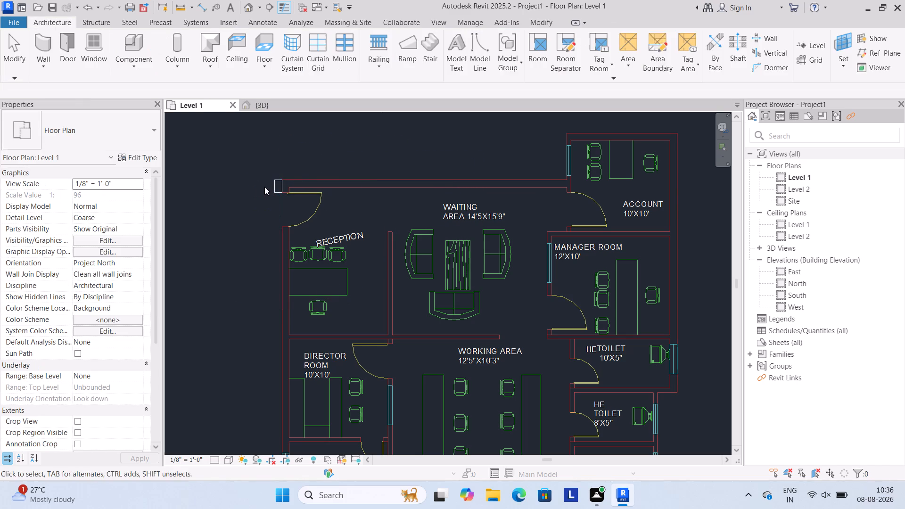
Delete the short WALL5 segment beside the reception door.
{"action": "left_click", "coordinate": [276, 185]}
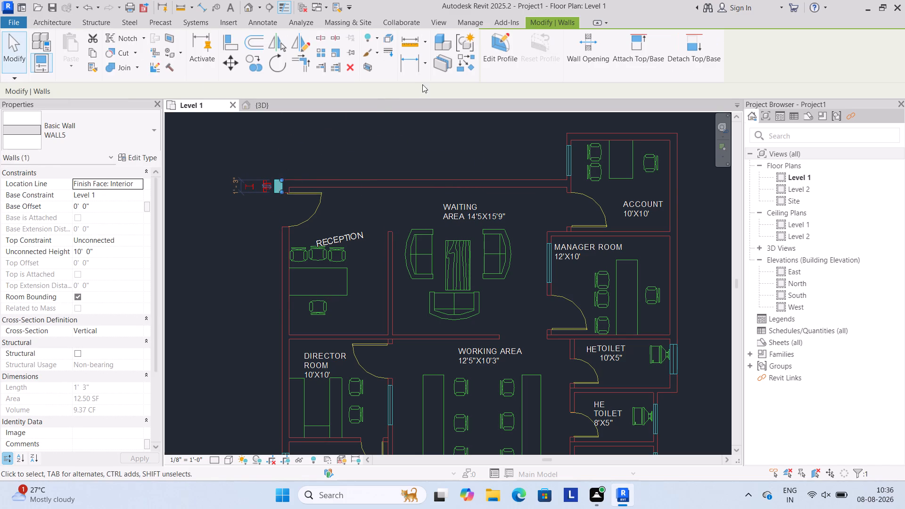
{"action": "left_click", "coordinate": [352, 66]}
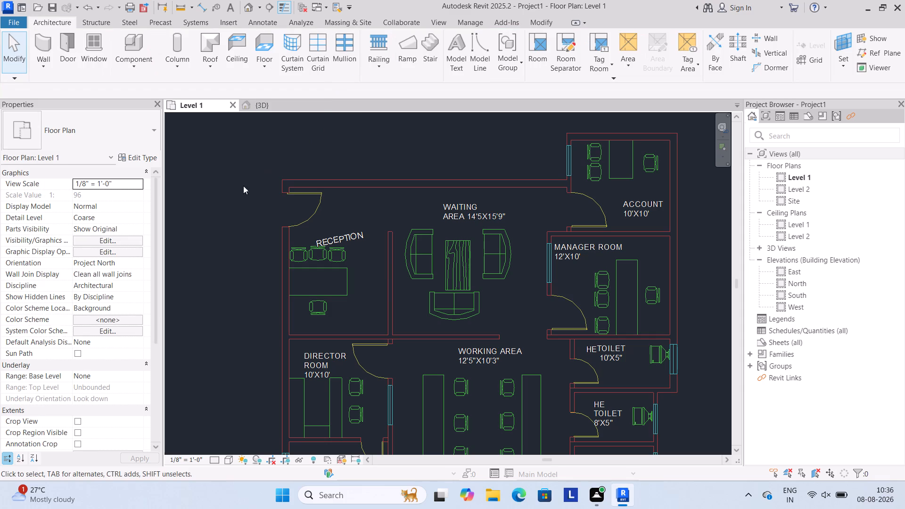
Start an architectural wall of type Generic - 8" and set its location line to Finish Face: Exterior.
{"action": "left_click", "coordinate": [39, 128]}
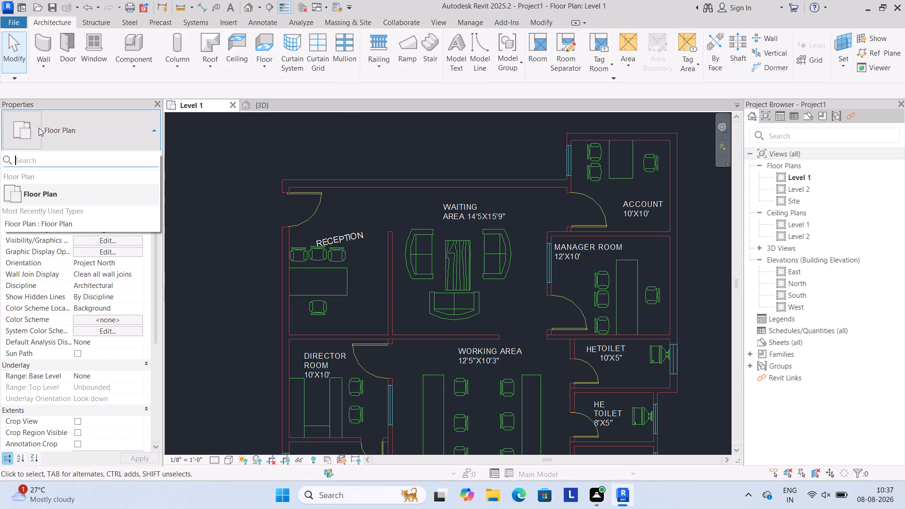
{"action": "key", "text": "Escape"}
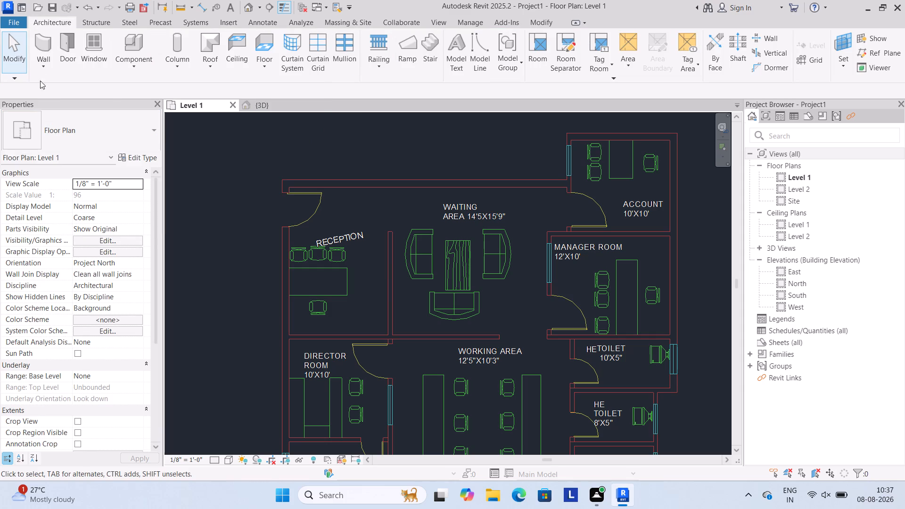
{"action": "left_click", "coordinate": [42, 64]}
{"action": "left_click", "coordinate": [43, 81]}
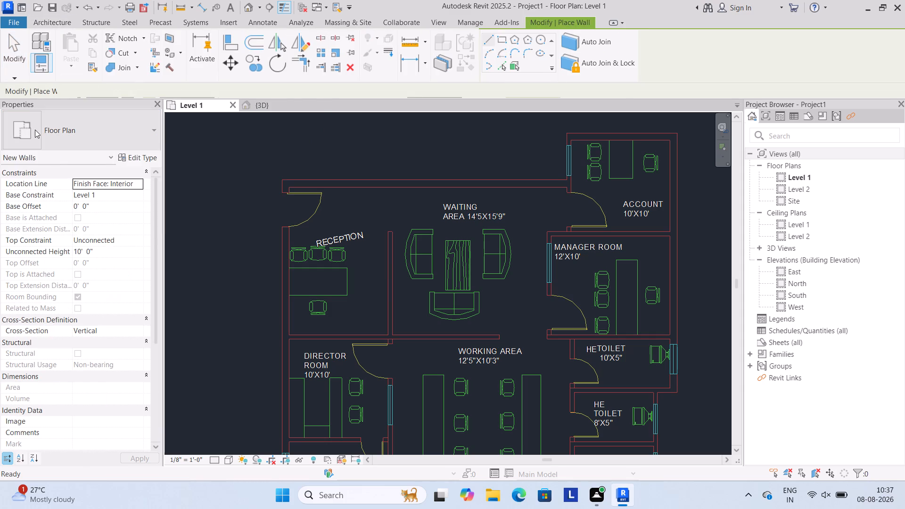
{"action": "left_click", "coordinate": [28, 132]}
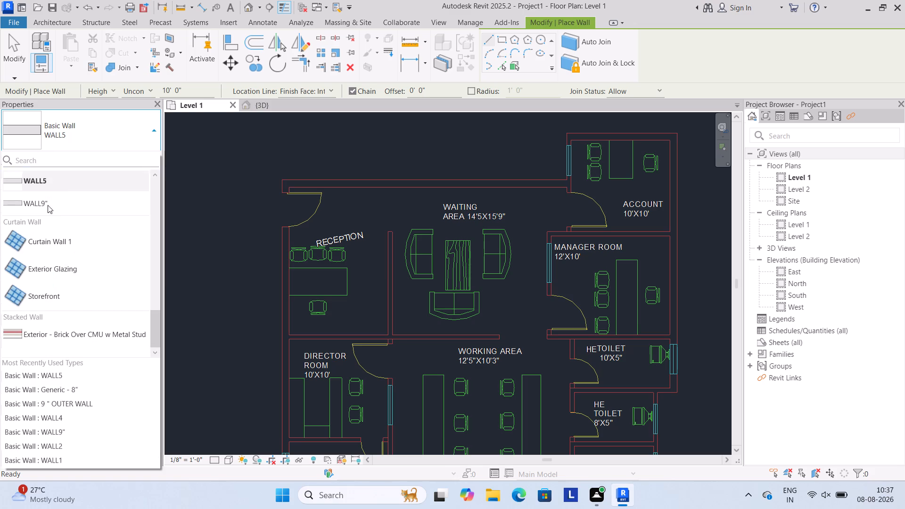
{"action": "left_click", "coordinate": [59, 389]}
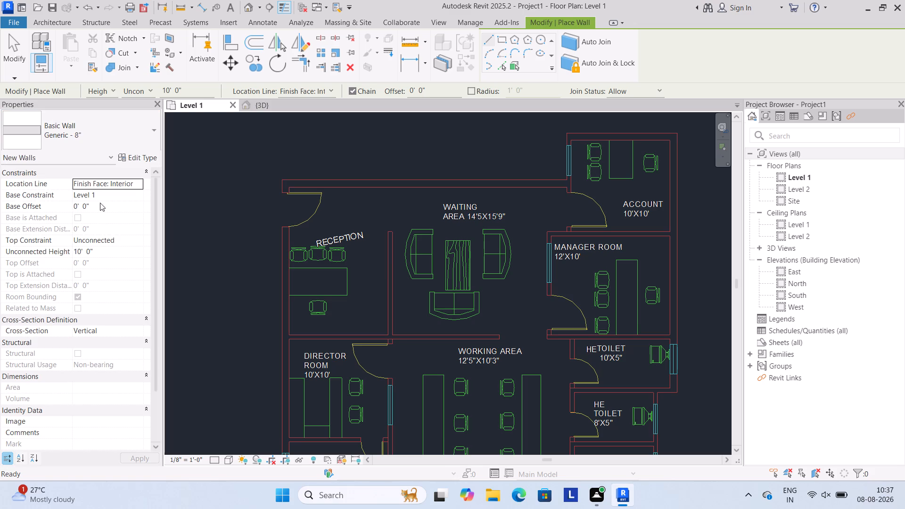
{"action": "left_click", "coordinate": [133, 156]}
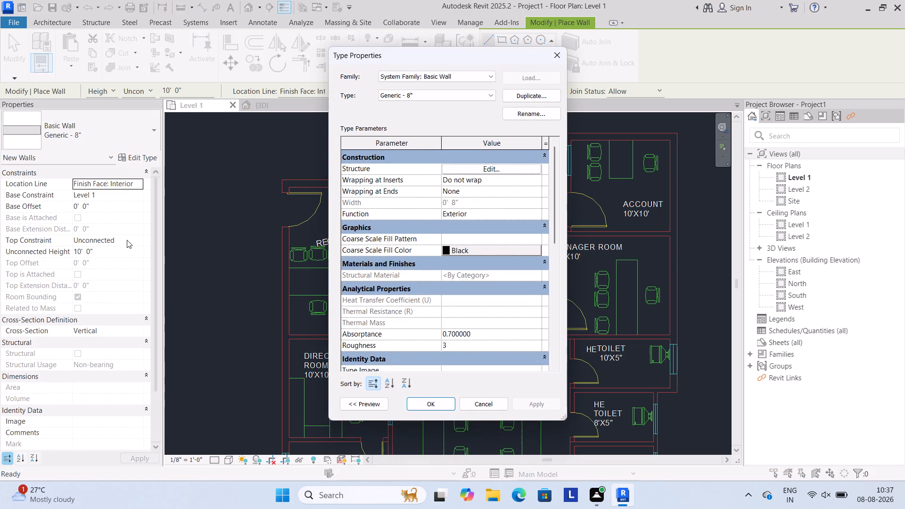
{"action": "left_click", "coordinate": [135, 184]}
{"action": "left_click", "coordinate": [553, 57]}
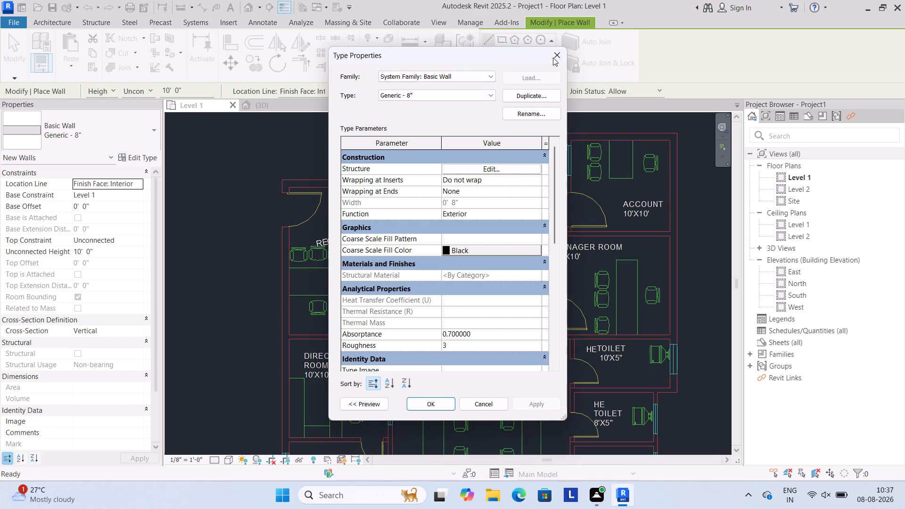
{"action": "left_click", "coordinate": [141, 181]}
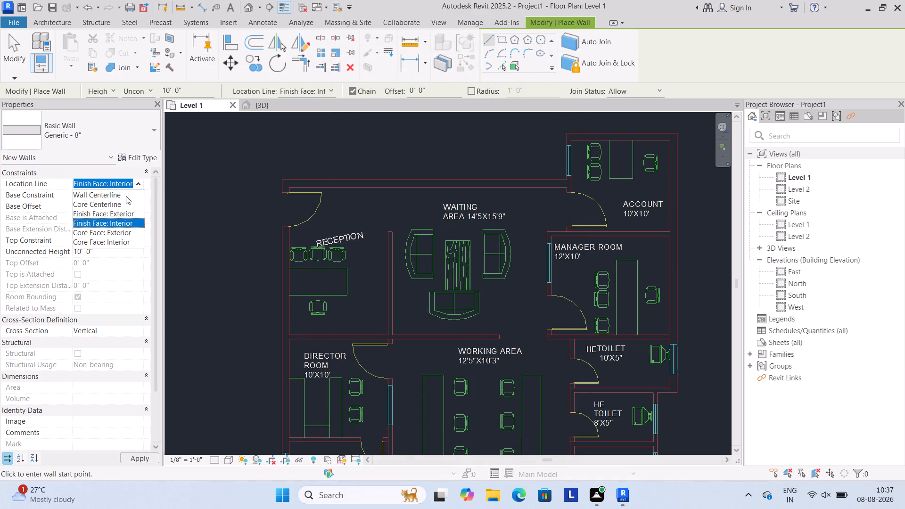
{"action": "left_click", "coordinate": [122, 215]}
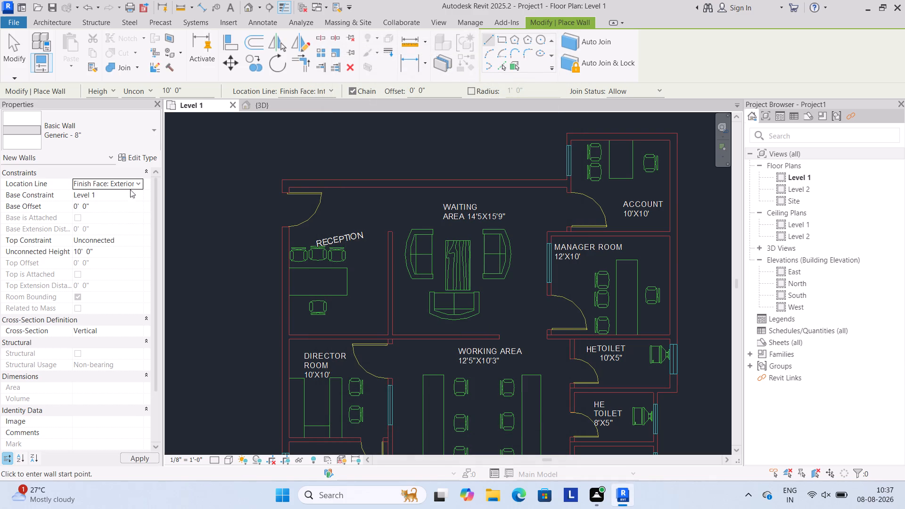
Duplicate the Generic - 8" wall type as WALL6.
{"action": "left_click", "coordinate": [146, 157]}
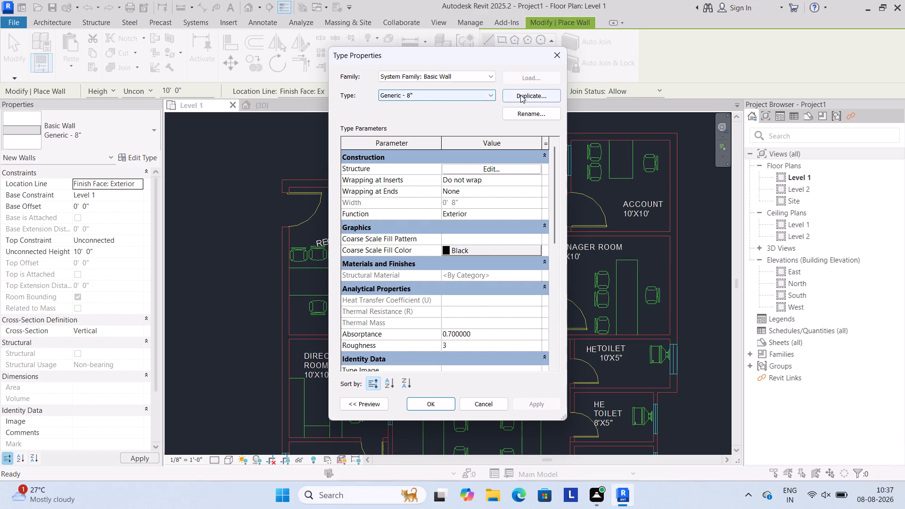
{"action": "left_click", "coordinate": [520, 95]}
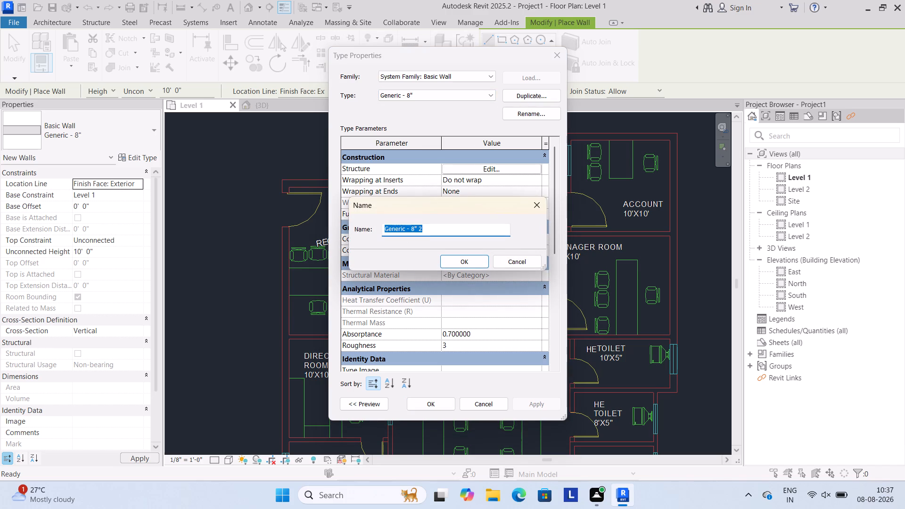
{"action": "key", "text": "BackSpace"}
{"action": "type", "text": "WALL6"}
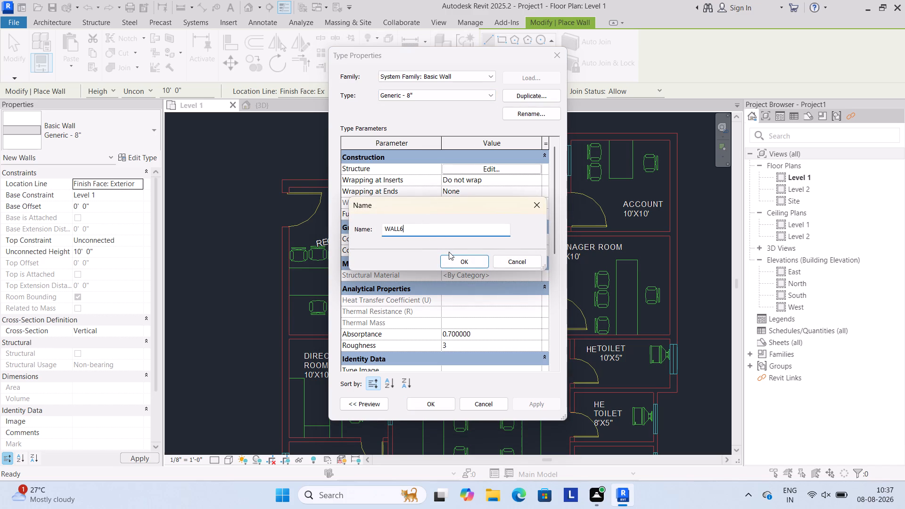
{"action": "left_click", "coordinate": [451, 254]}
{"action": "left_click", "coordinate": [451, 259]}
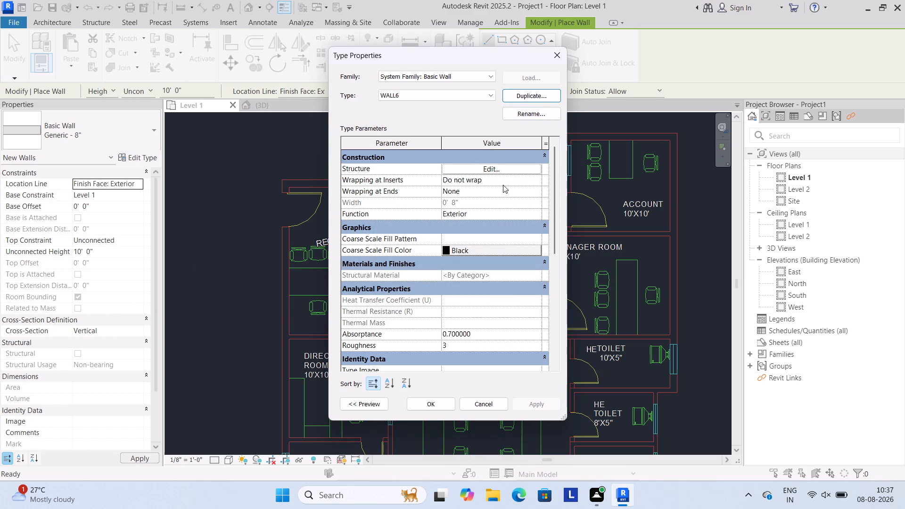
Set the structure layer thickness of WALL6 to 9" and accept the type for new walls.
{"action": "left_click", "coordinate": [500, 169]}
{"action": "left_click", "coordinate": [453, 176]}
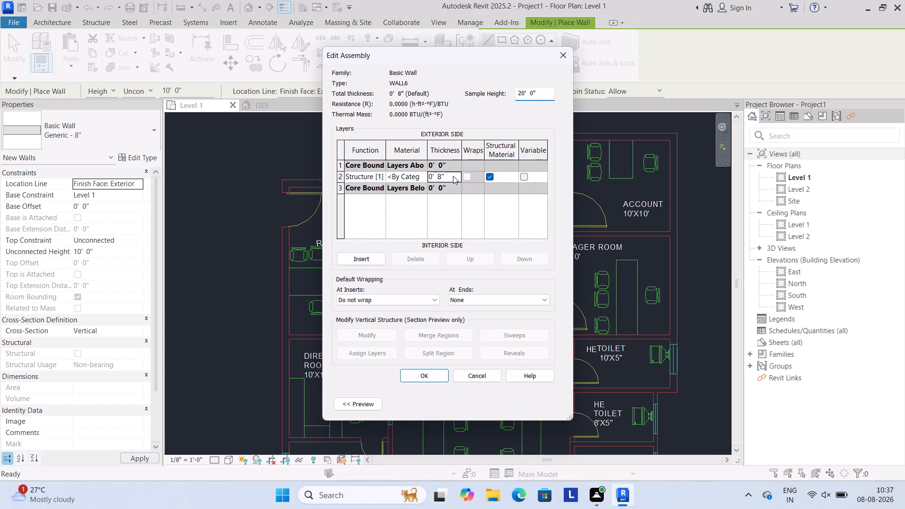
{"action": "key", "text": "BackSpace"}
{"action": "type", "text": "9\""}
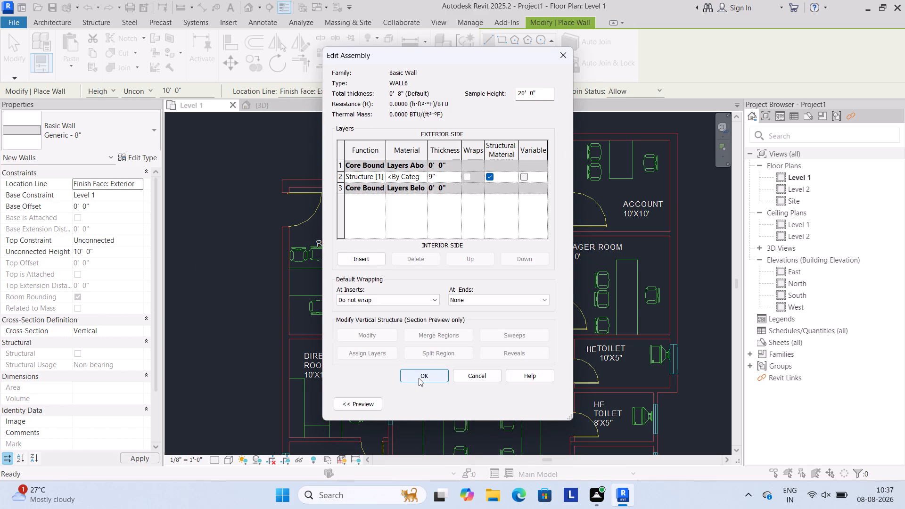
{"action": "left_click", "coordinate": [419, 378]}
{"action": "left_click", "coordinate": [419, 402]}
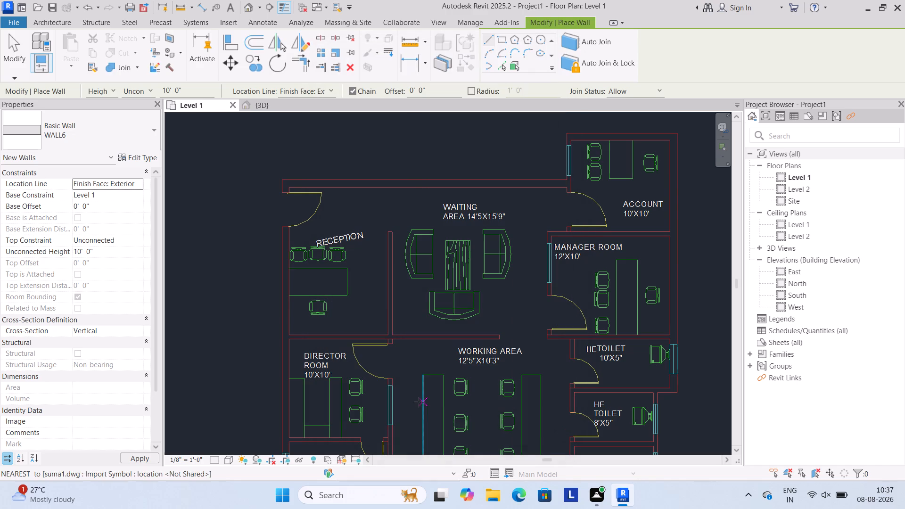
Draw chained WALL6 walls from the reception door jamb to the outer corner, about 28' 10" along the waiting area, and 4' 9" up to the account room's corner.
{"action": "scroll", "coordinate": [302, 194], "scroll_direction": "up", "scroll_amount": 1}
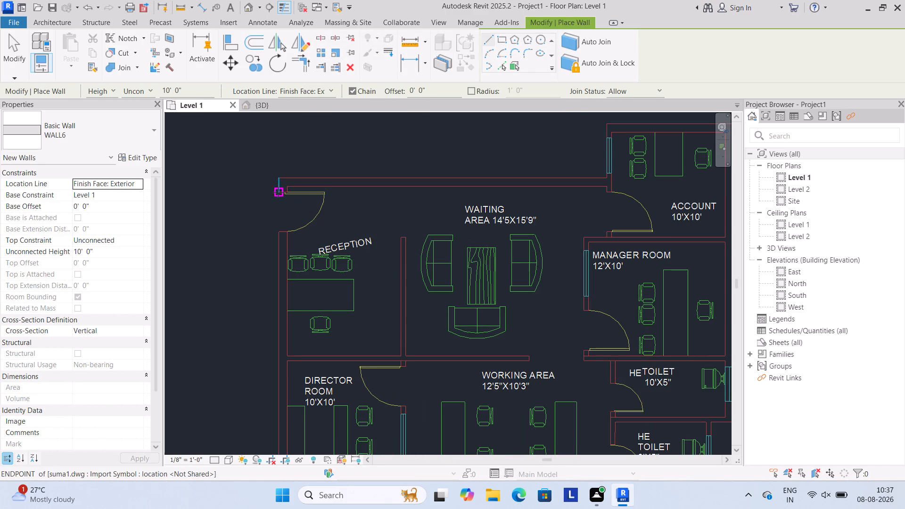
{"action": "left_click", "coordinate": [278, 192]}
{"action": "left_click", "coordinate": [279, 181]}
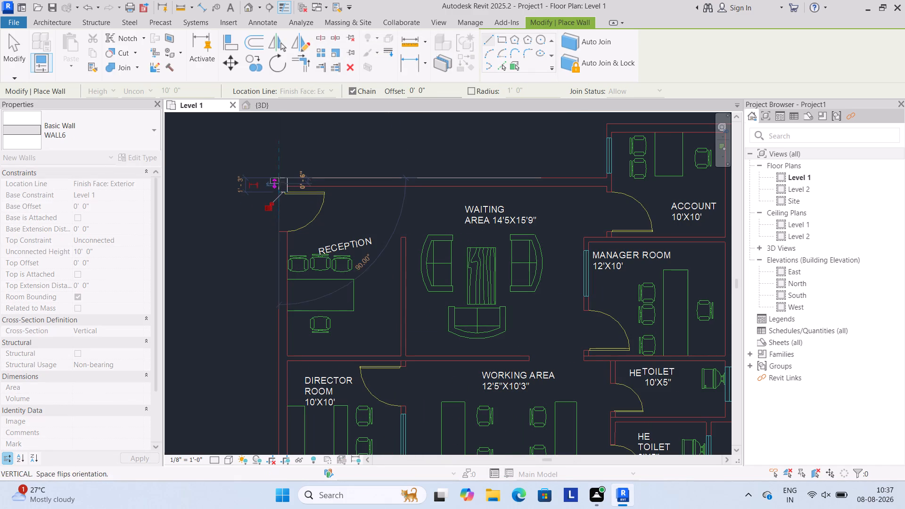
{"action": "left_click", "coordinate": [605, 176]}
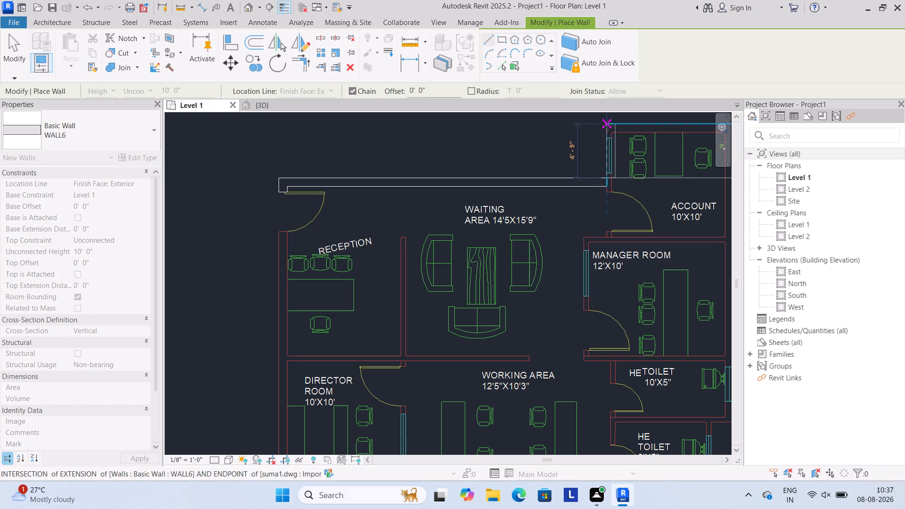
{"action": "left_click", "coordinate": [608, 125]}
{"action": "scroll", "coordinate": [608, 125], "scroll_direction": "down", "scroll_amount": 1}
{"action": "middle_click_drag", "start_coordinate": [608, 125], "coordinate": [317, 148]}
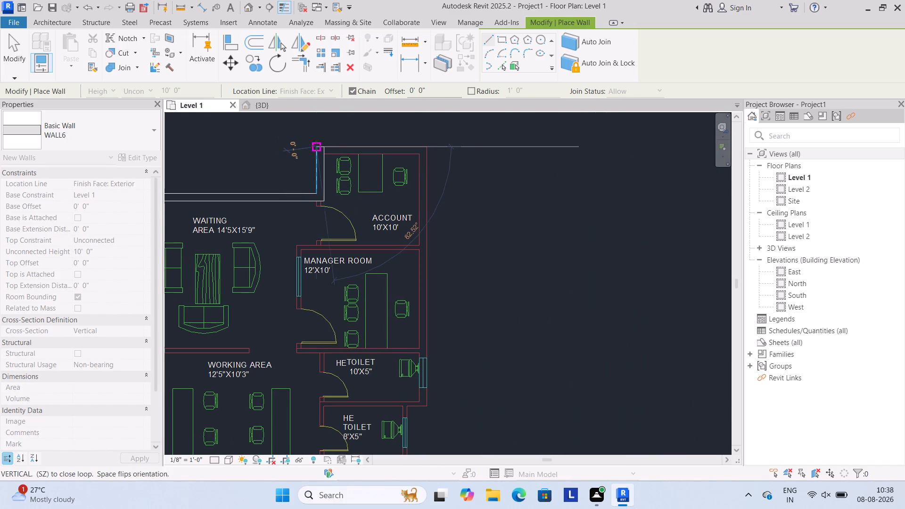
{"action": "left_click", "coordinate": [316, 146]}
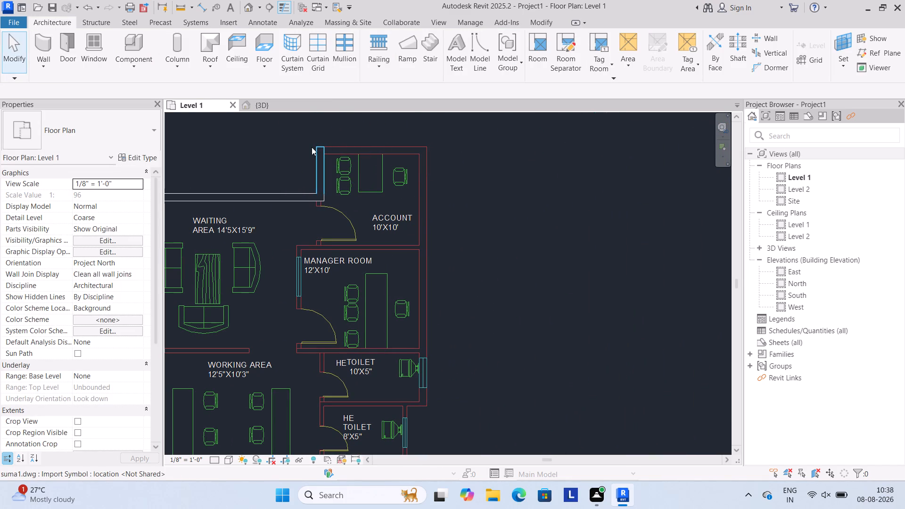
Start another architectural wall and duplicate the Generic - 8" wall type as WALL8.
{"action": "scroll", "coordinate": [254, 164], "scroll_direction": "down", "scroll_amount": 2}
{"action": "middle_click_drag", "start_coordinate": [247, 162], "coordinate": [331, 162]}
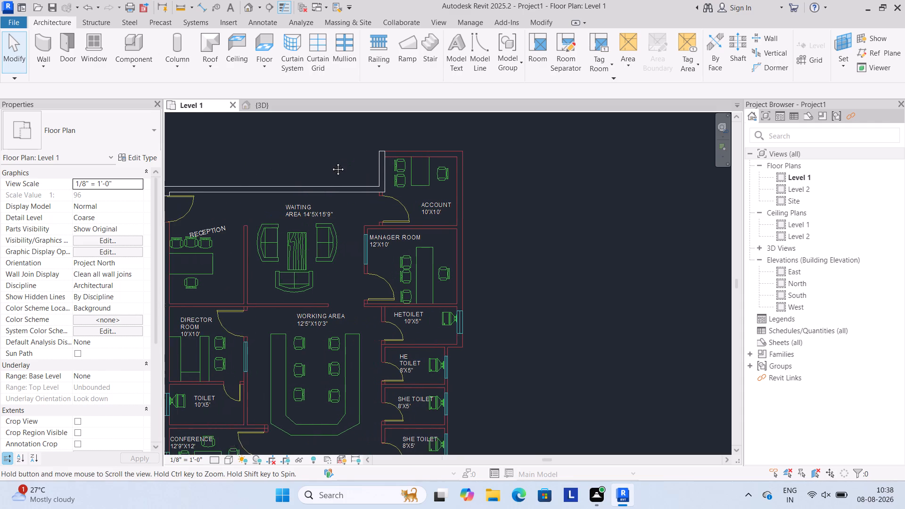
{"action": "middle_click_drag", "start_coordinate": [331, 162], "coordinate": [332, 162]}
{"action": "scroll", "coordinate": [329, 162], "scroll_direction": "down", "scroll_amount": 1}
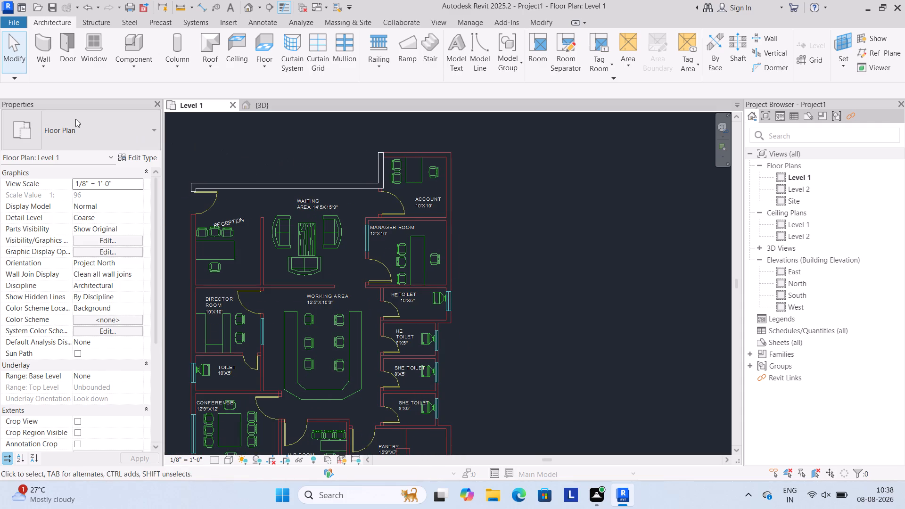
{"action": "left_click", "coordinate": [43, 65]}
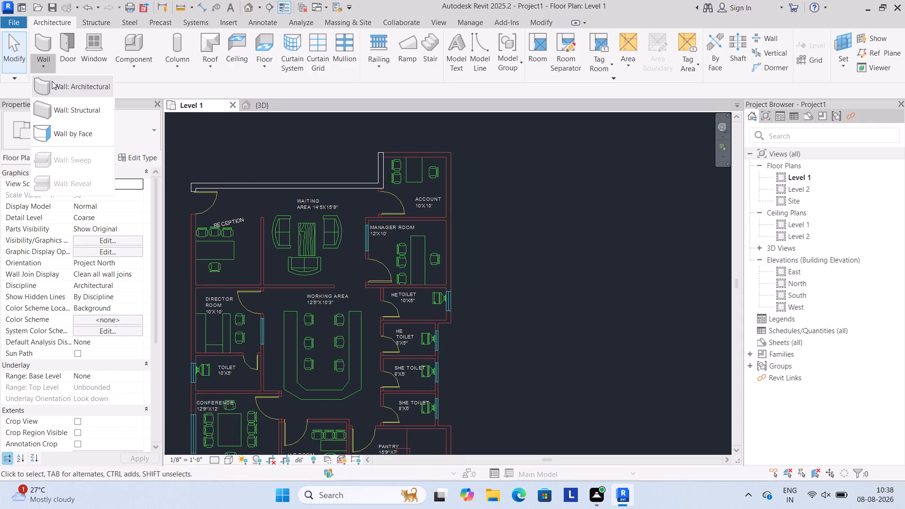
{"action": "left_click", "coordinate": [52, 81]}
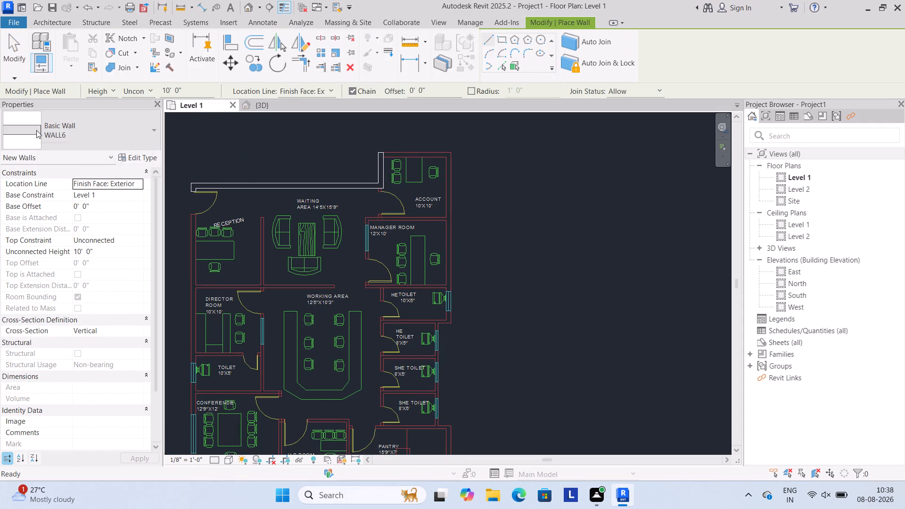
{"action": "left_click", "coordinate": [33, 127]}
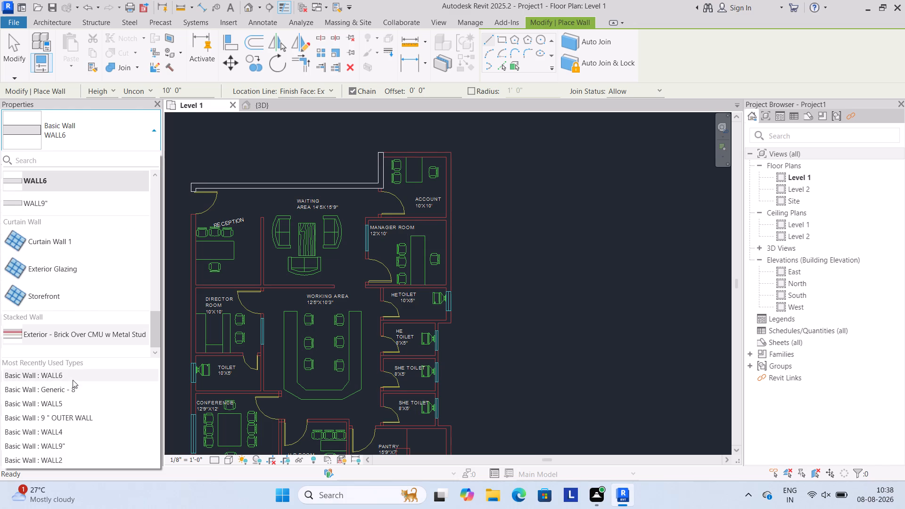
{"action": "left_click", "coordinate": [70, 388]}
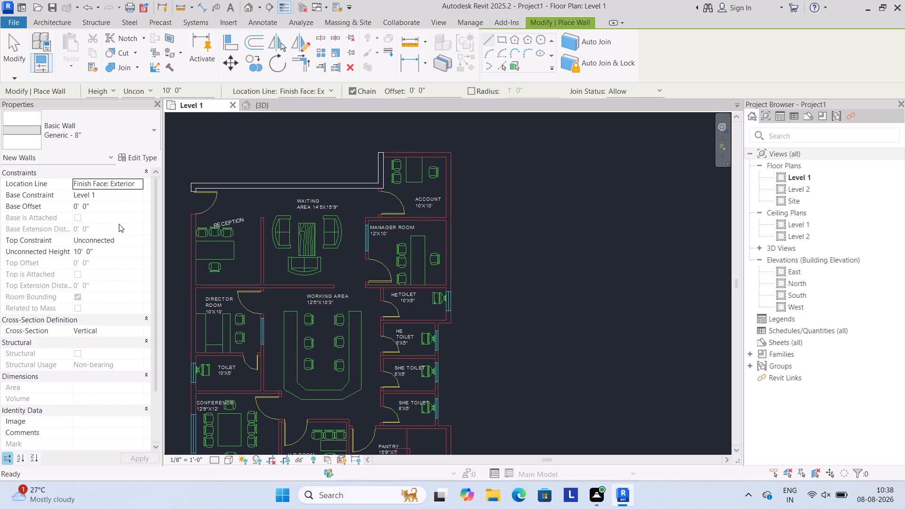
{"action": "left_click", "coordinate": [139, 156]}
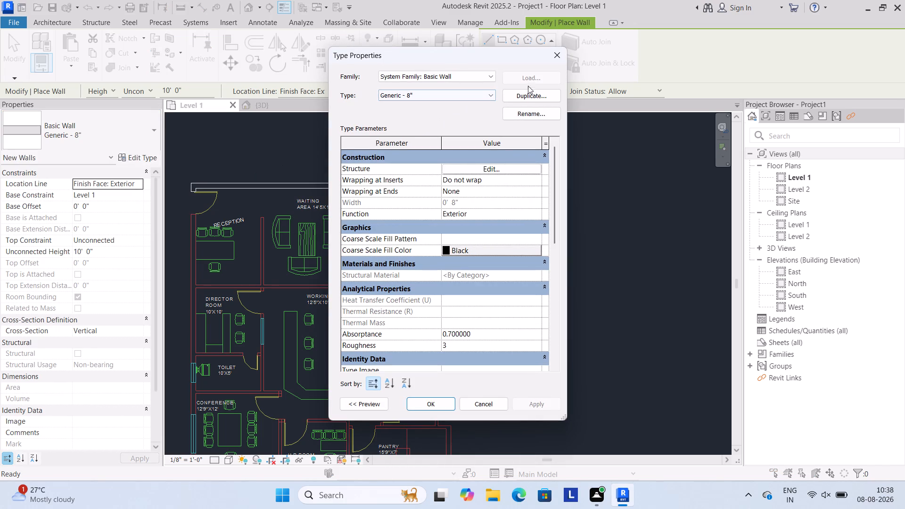
{"action": "left_click", "coordinate": [526, 96]}
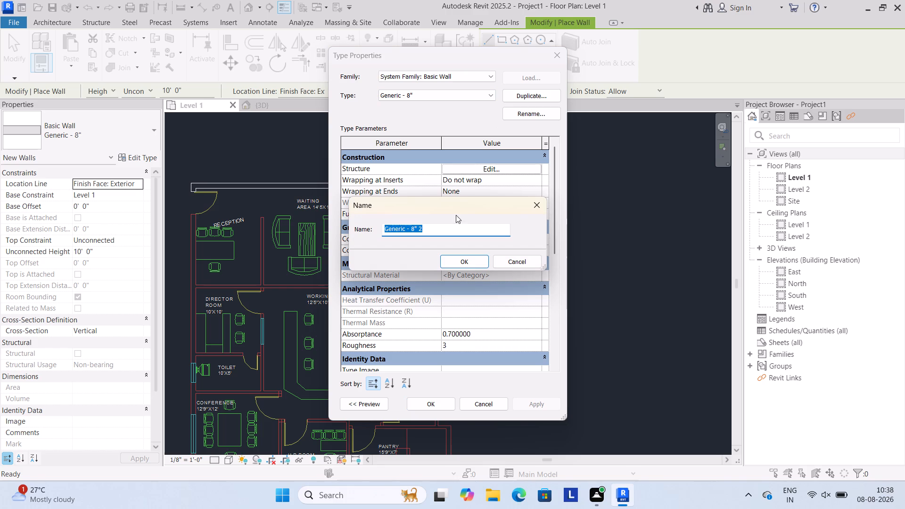
{"action": "key", "text": "BackSpace"}
{"action": "type", "text": "WA"}
{"action": "type", "text": "LL"}
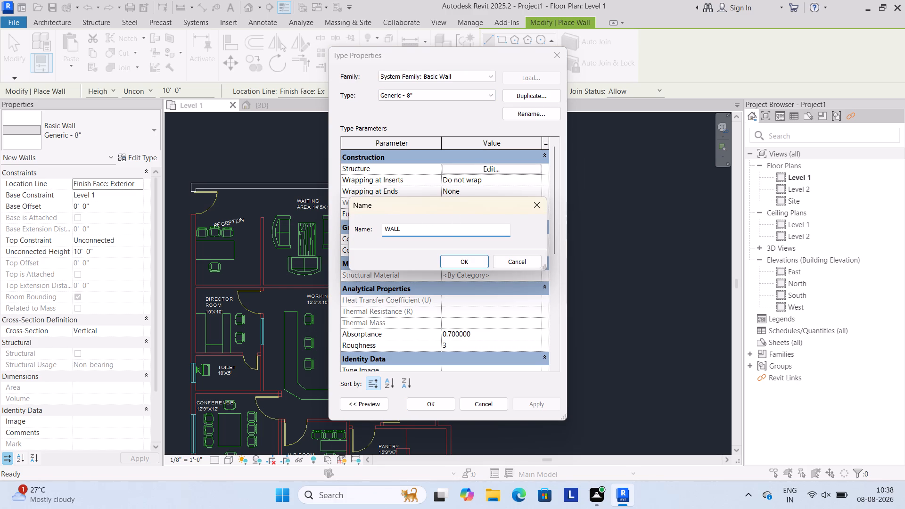
{"action": "key", "text": "8"}
{"action": "left_click", "coordinate": [461, 258]}
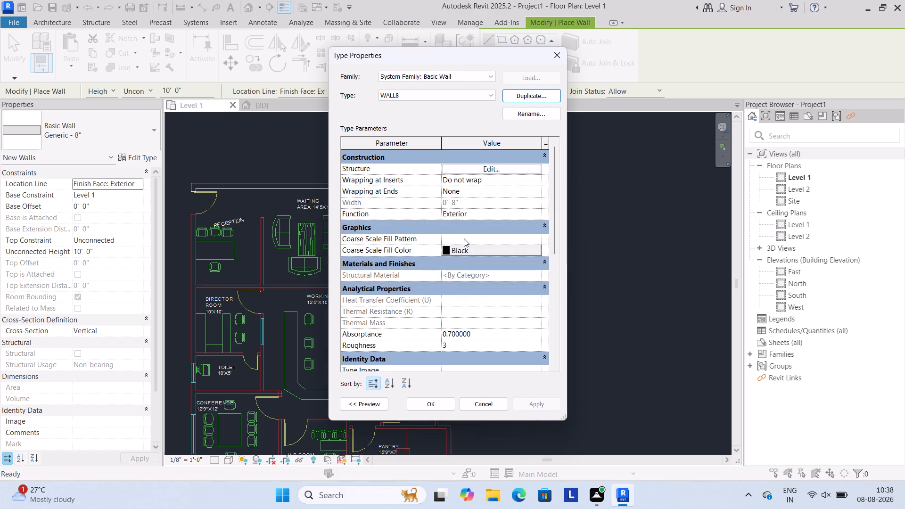
Set the structure layer thickness of WALL8 to 9" and accept the type for new walls.
{"action": "left_click", "coordinate": [474, 170]}
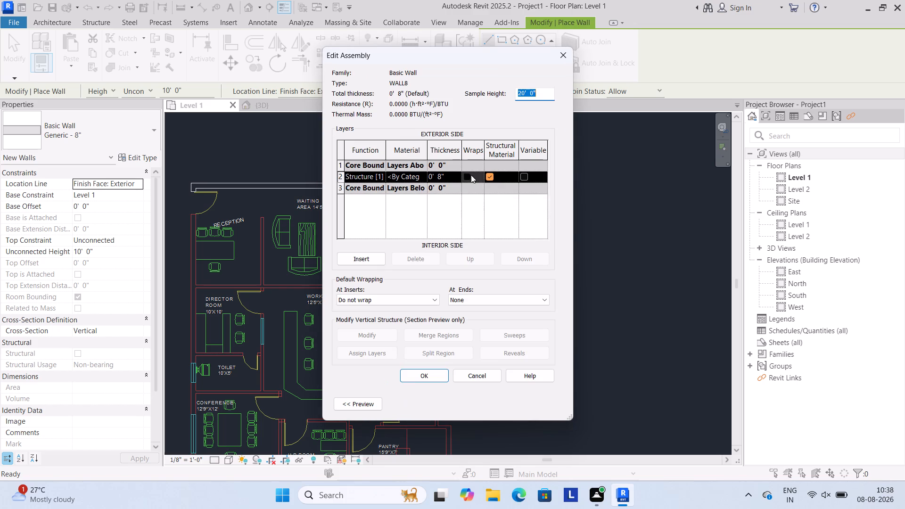
{"action": "left_click", "coordinate": [450, 176]}
{"action": "key", "text": "BackSpace"}
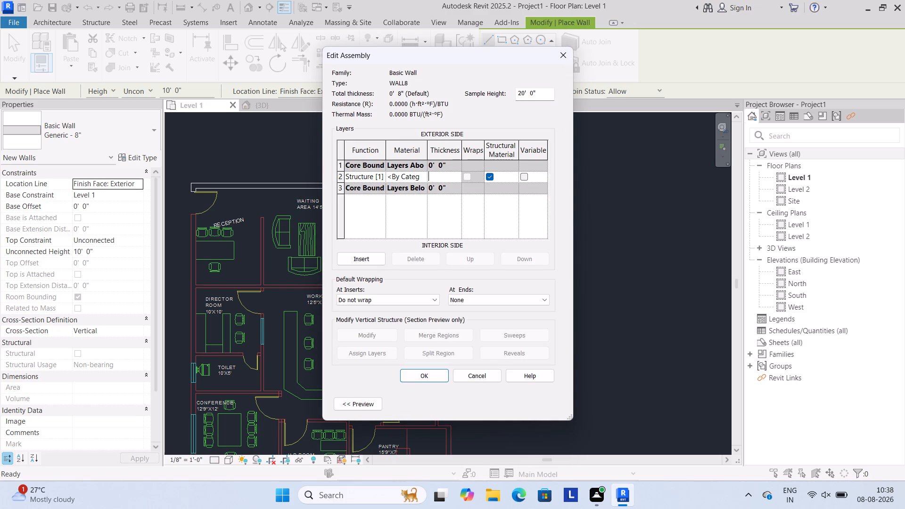
{"action": "type", "text": "9\""}
{"action": "left_click", "coordinate": [407, 374]}
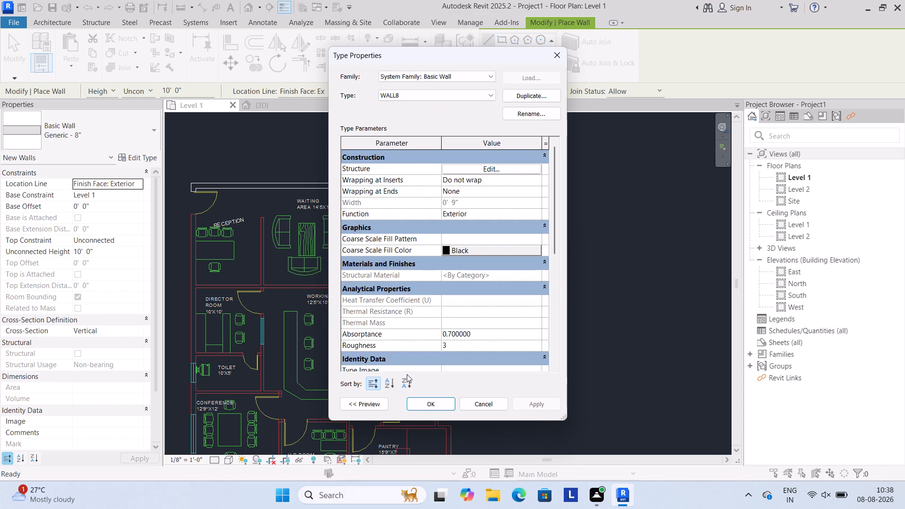
{"action": "left_click", "coordinate": [433, 401]}
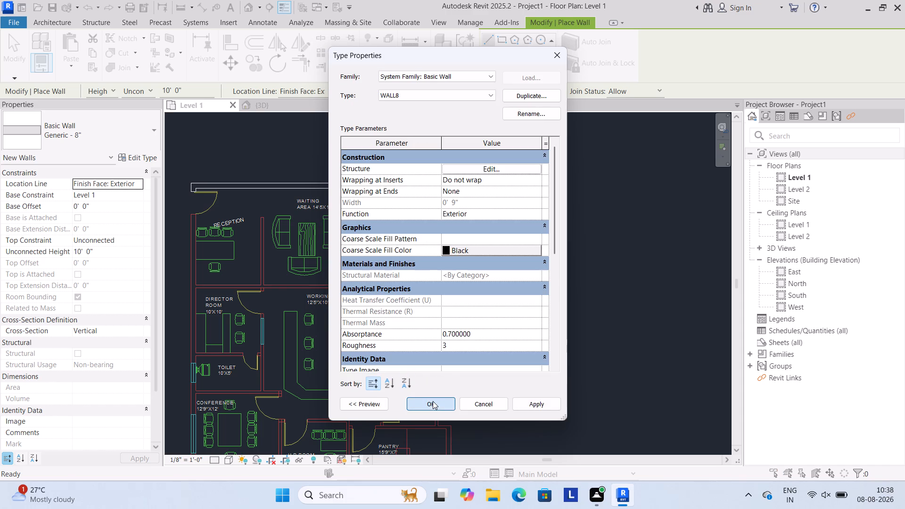
Draw chained WALL8 walls from the WALL6 end, about 11' 2" across the account room and 26' 3" down to the corner below the 10'x5' toilet.
{"action": "scroll", "coordinate": [371, 145], "scroll_direction": "up", "scroll_amount": 1}
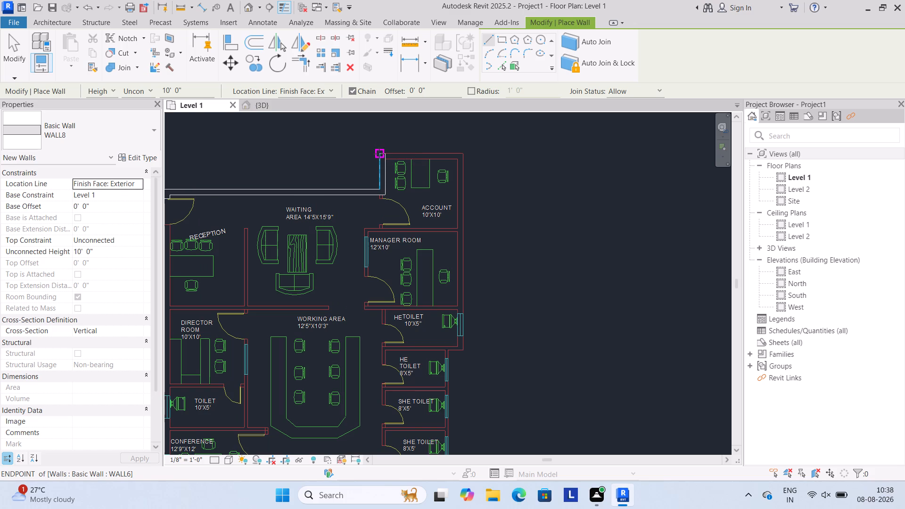
{"action": "scroll", "coordinate": [379, 155], "scroll_direction": "up", "scroll_amount": 2}
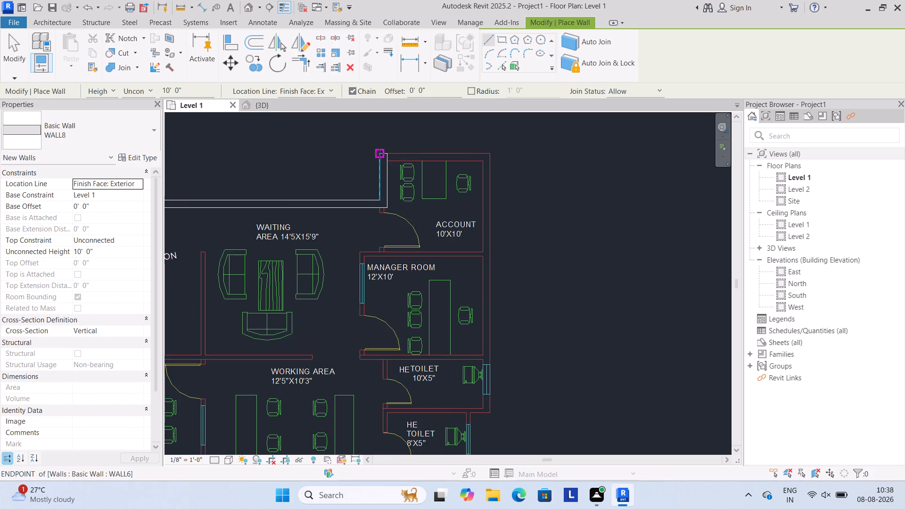
{"action": "left_click", "coordinate": [379, 154]}
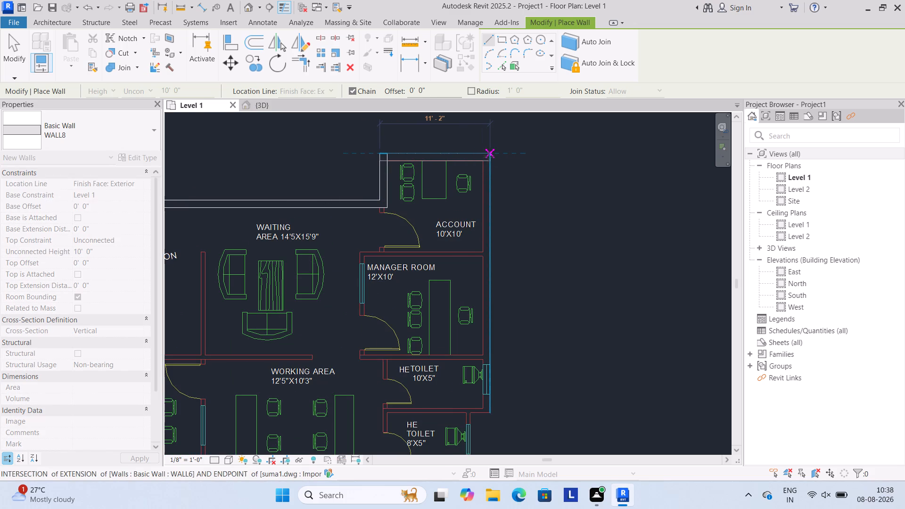
{"action": "left_click", "coordinate": [489, 156]}
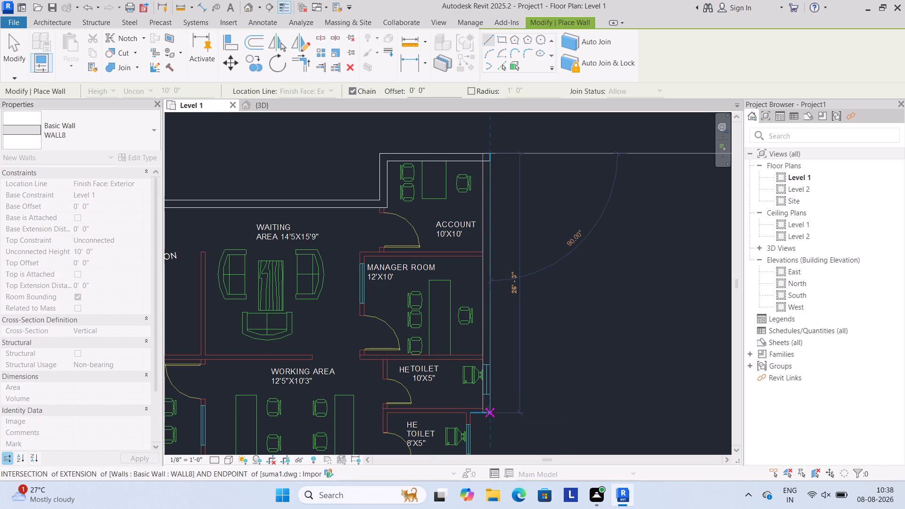
{"action": "left_click", "coordinate": [487, 410]}
{"action": "scroll", "coordinate": [487, 410], "scroll_direction": "down", "scroll_amount": 3}
{"action": "middle_click_drag", "start_coordinate": [487, 410], "coordinate": [472, 270]}
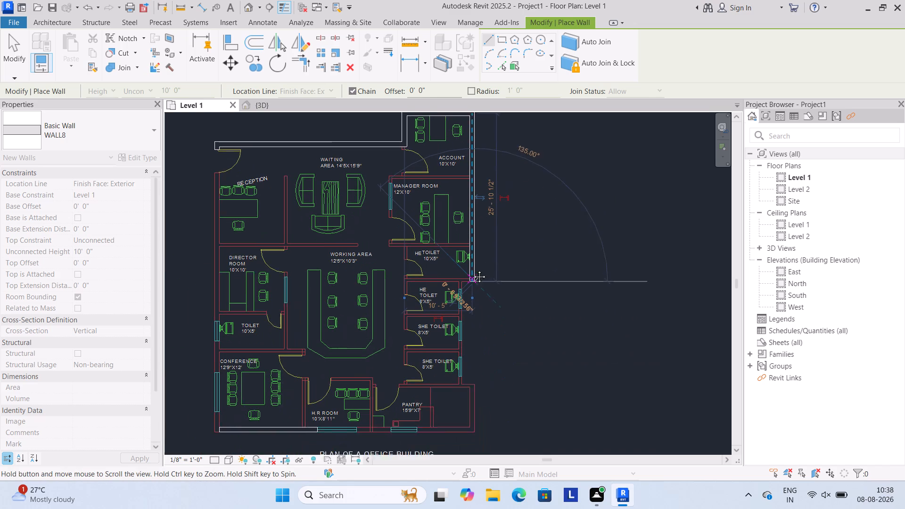
{"action": "middle_click_drag", "start_coordinate": [472, 270], "coordinate": [471, 259]}
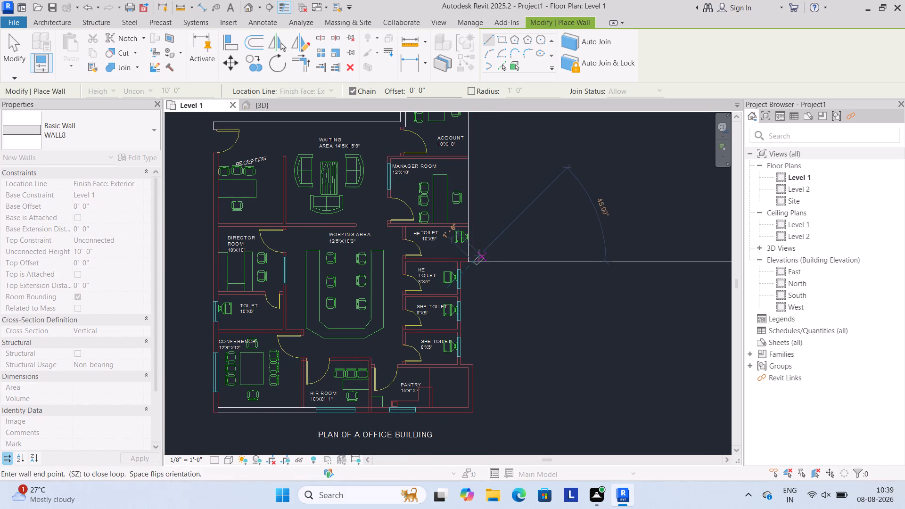
{"action": "key", "text": "Escape"}
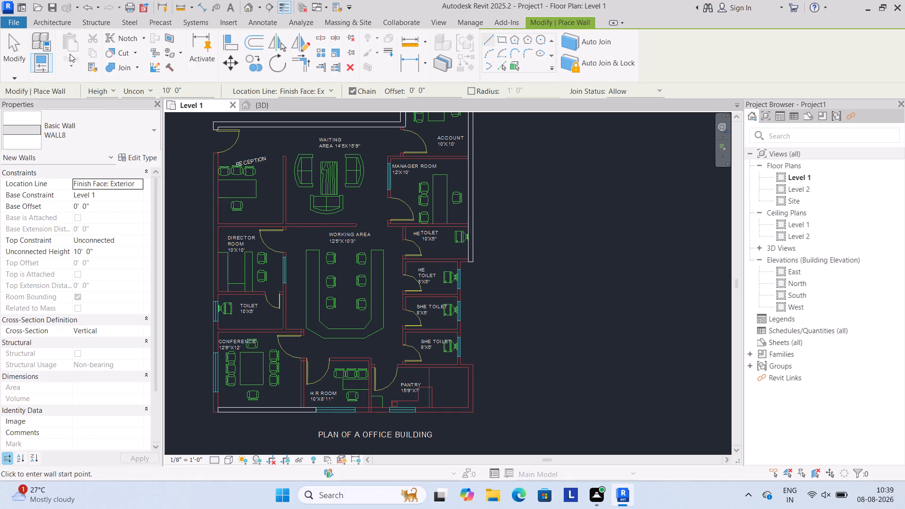
Start another architectural wall and duplicate the Generic - 8" wall type as WALL9.
{"action": "left_click", "coordinate": [43, 23]}
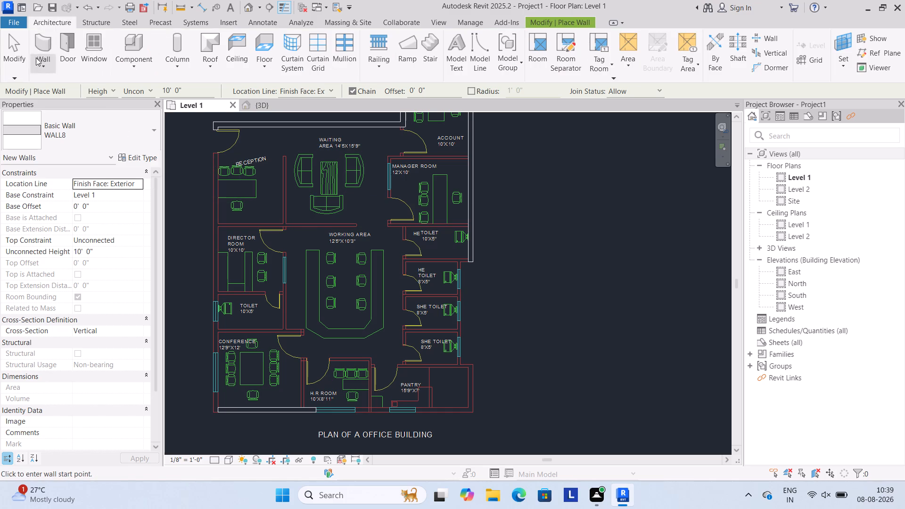
{"action": "left_click", "coordinate": [41, 67]}
{"action": "left_click", "coordinate": [50, 87]}
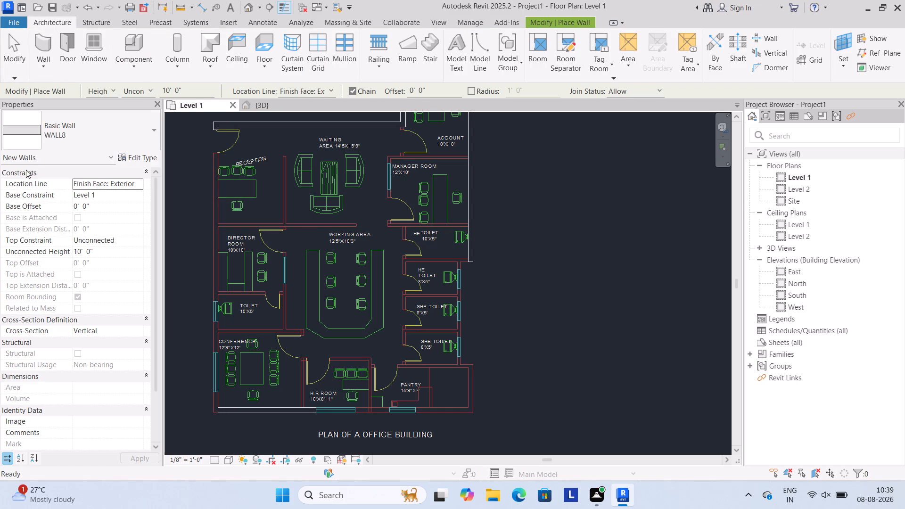
{"action": "left_click", "coordinate": [20, 128]}
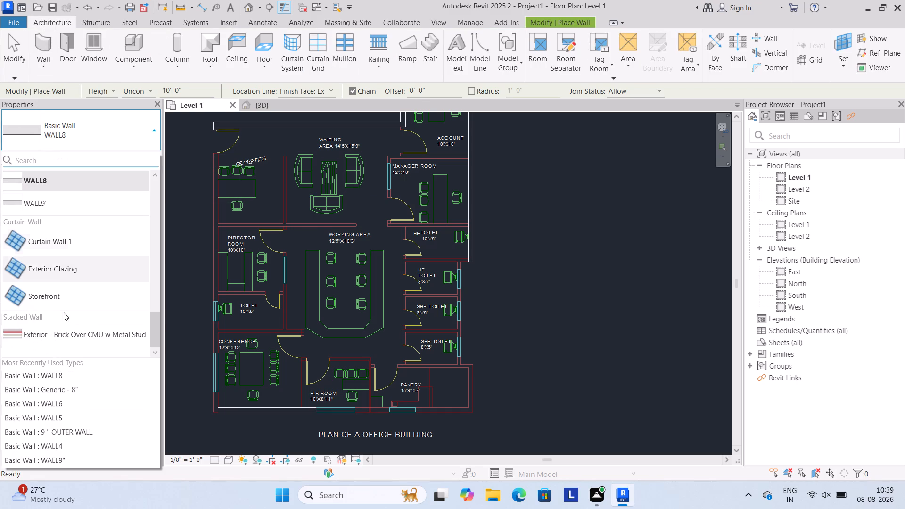
{"action": "left_click", "coordinate": [63, 389]}
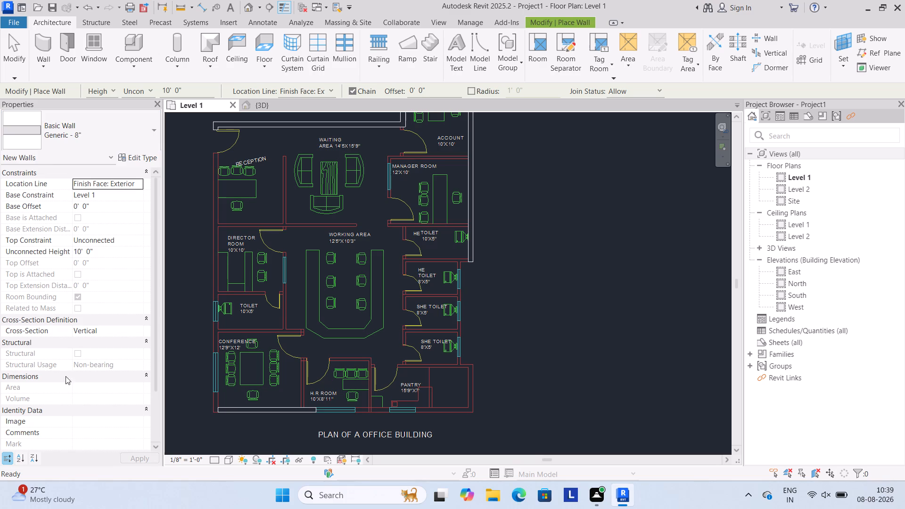
{"action": "left_click", "coordinate": [140, 156]}
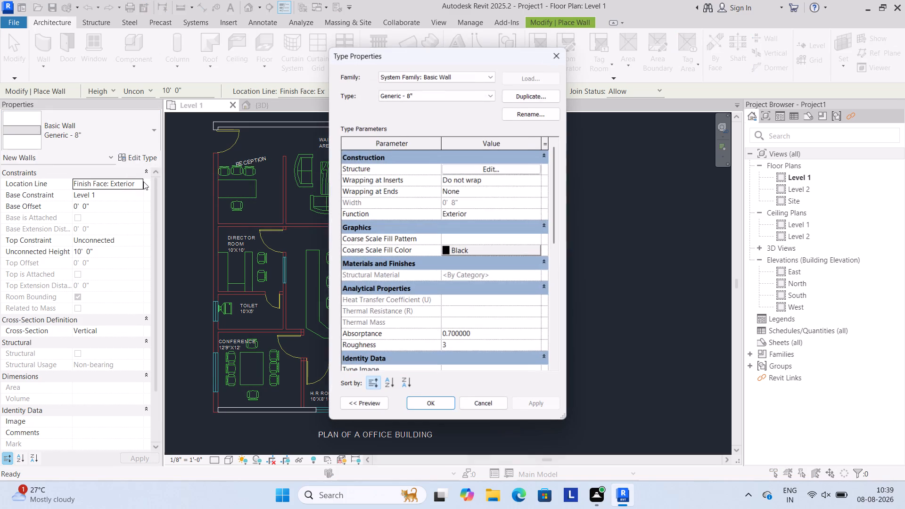
{"action": "left_click", "coordinate": [517, 95]}
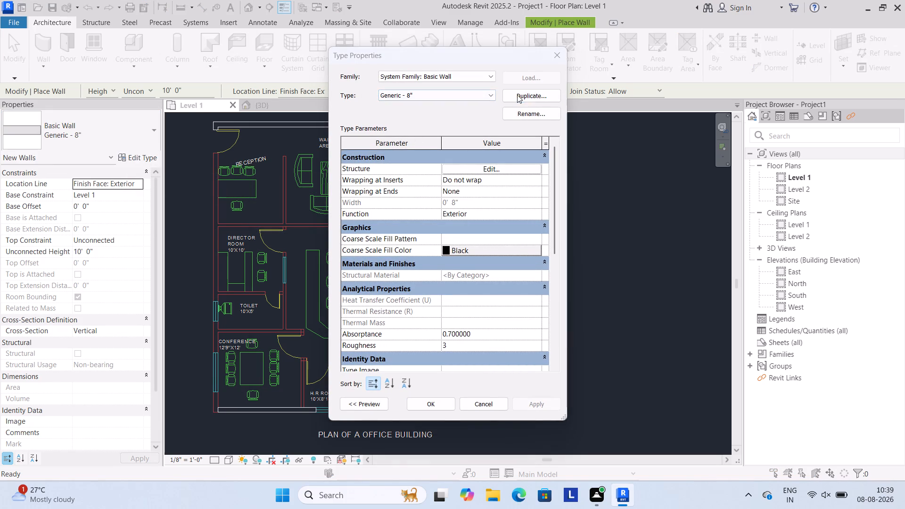
{"action": "key", "text": "BackSpace"}
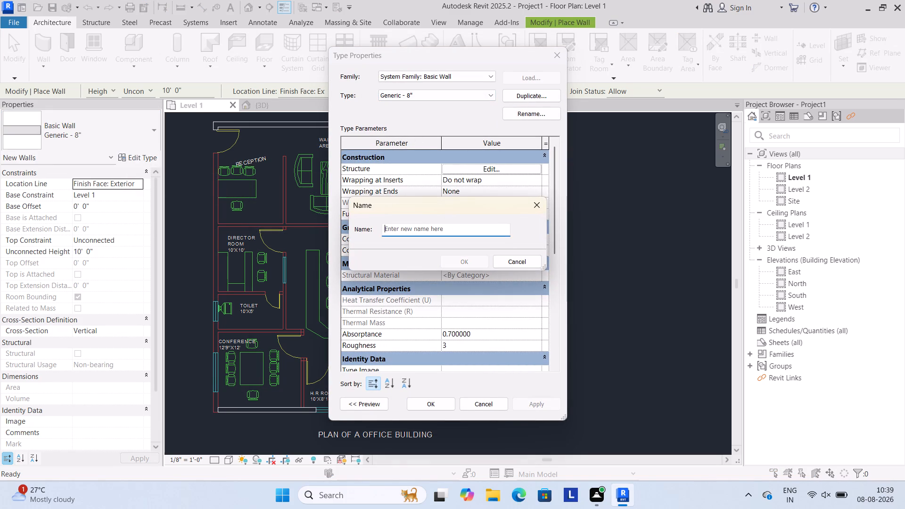
{"action": "type", "text": "WALL9"}
{"action": "left_click", "coordinate": [472, 258]}
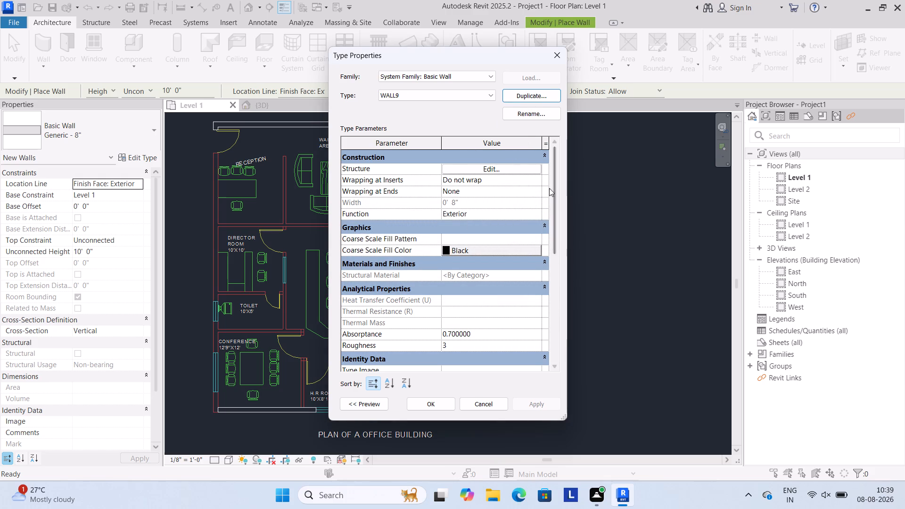
Set the structure layer thickness of WALL9 to 9" and accept the type for new walls.
{"action": "left_click", "coordinate": [519, 168]}
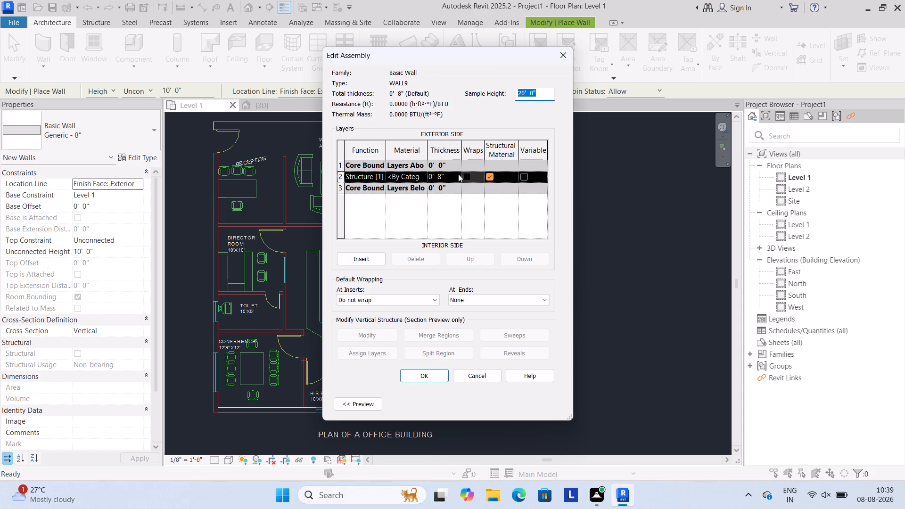
{"action": "left_click", "coordinate": [455, 174]}
{"action": "key", "text": "BackSpace"}
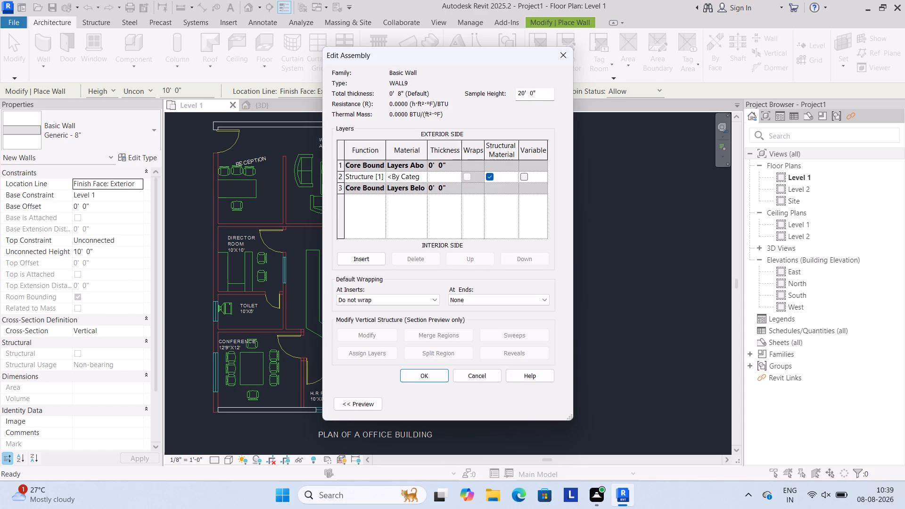
{"action": "type", "text": "9\""}
{"action": "left_click", "coordinate": [430, 375]}
{"action": "left_click", "coordinate": [430, 401]}
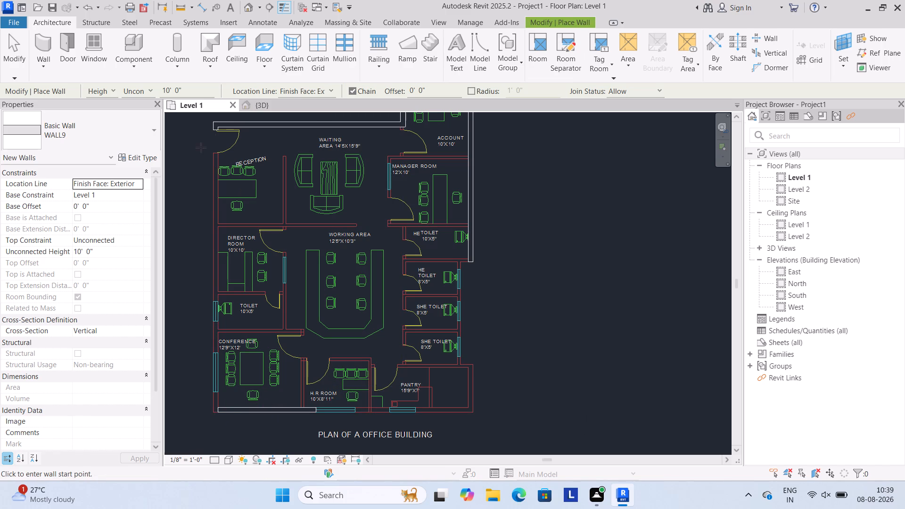
Draw the WALL9 outer wall from the reception door's lower jamb down to the conference room's outer corner.
{"action": "left_click", "coordinate": [213, 153]}
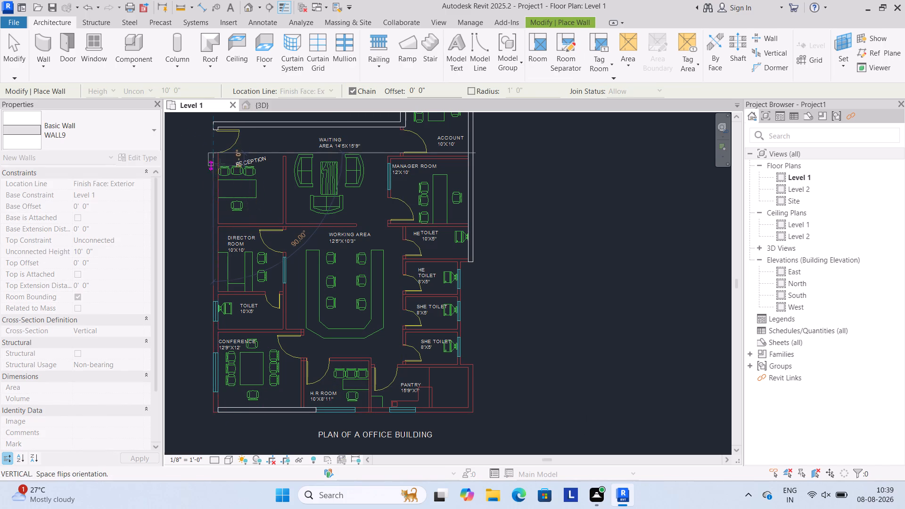
{"action": "left_click", "coordinate": [219, 153]}
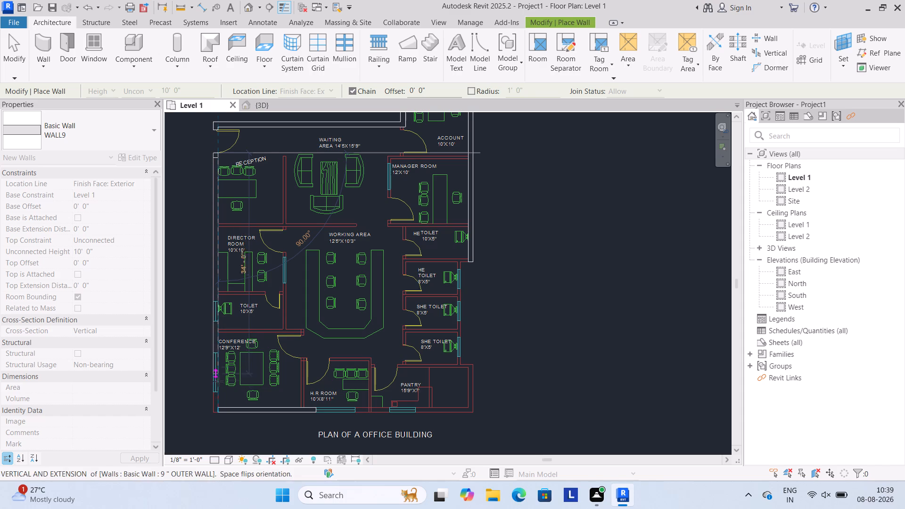
{"action": "left_click", "coordinate": [214, 410]}
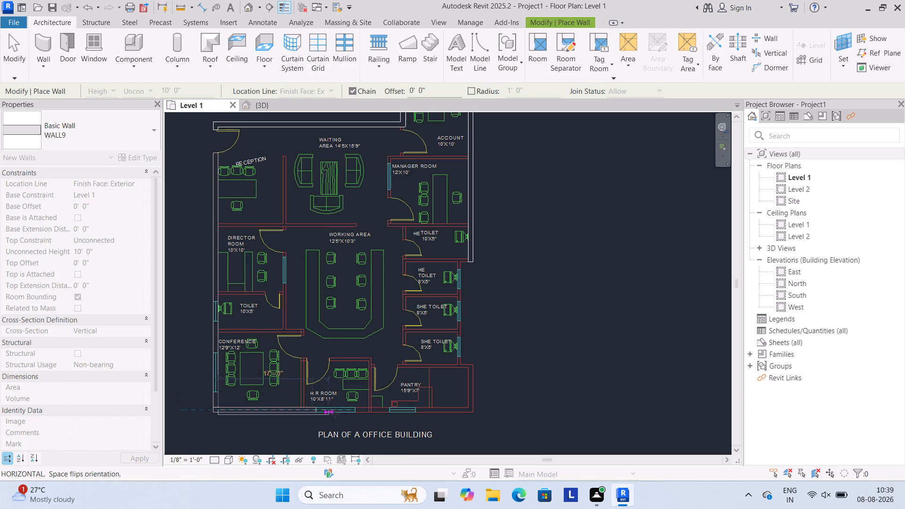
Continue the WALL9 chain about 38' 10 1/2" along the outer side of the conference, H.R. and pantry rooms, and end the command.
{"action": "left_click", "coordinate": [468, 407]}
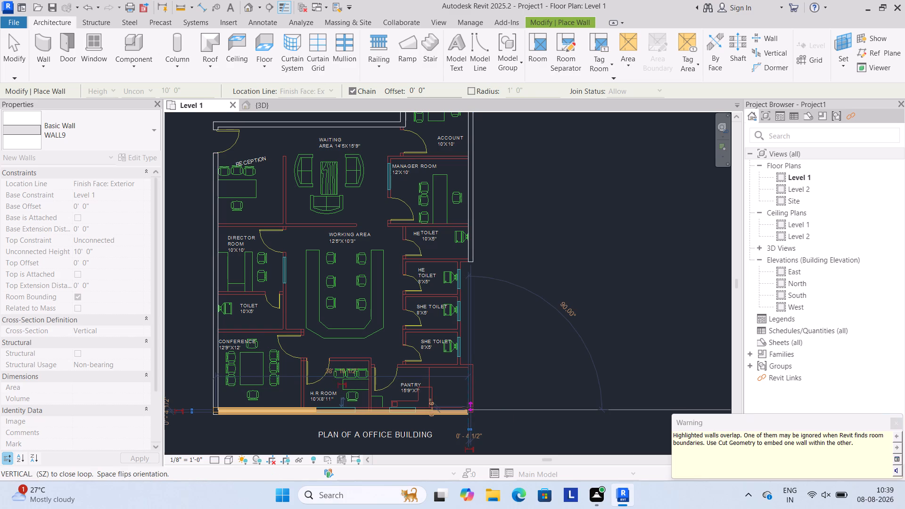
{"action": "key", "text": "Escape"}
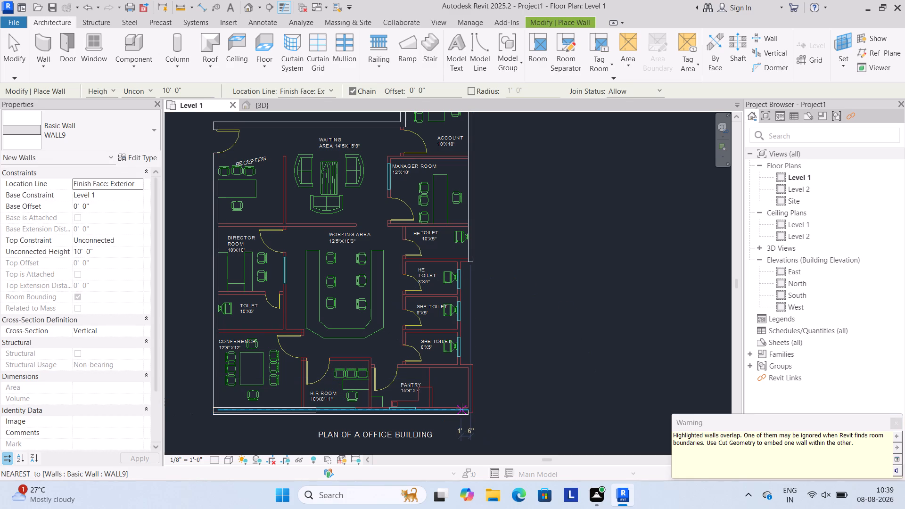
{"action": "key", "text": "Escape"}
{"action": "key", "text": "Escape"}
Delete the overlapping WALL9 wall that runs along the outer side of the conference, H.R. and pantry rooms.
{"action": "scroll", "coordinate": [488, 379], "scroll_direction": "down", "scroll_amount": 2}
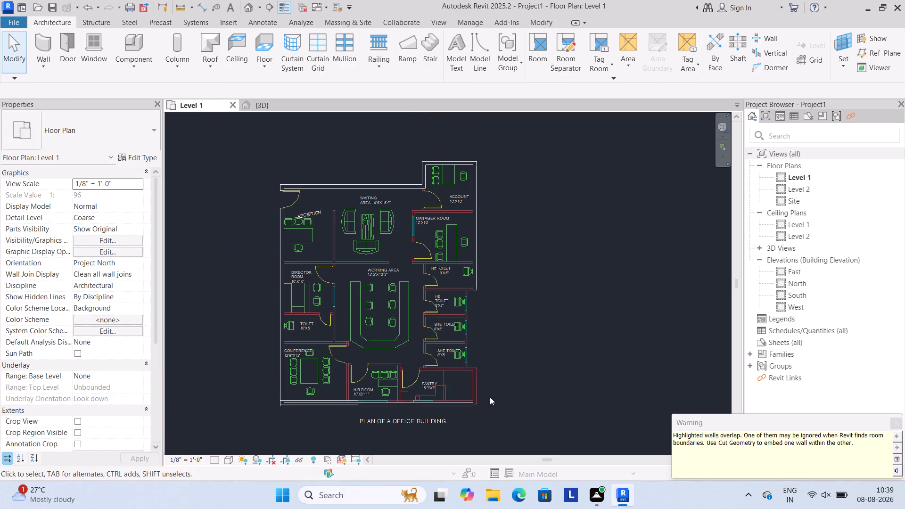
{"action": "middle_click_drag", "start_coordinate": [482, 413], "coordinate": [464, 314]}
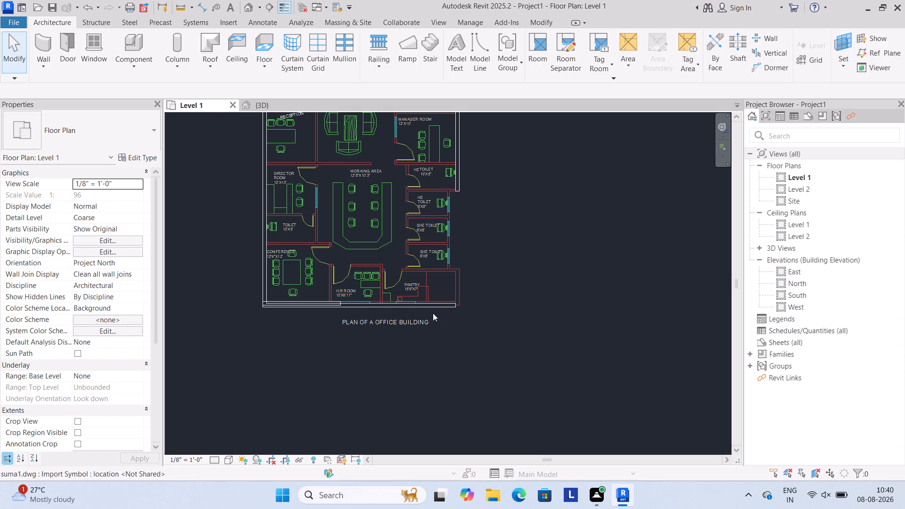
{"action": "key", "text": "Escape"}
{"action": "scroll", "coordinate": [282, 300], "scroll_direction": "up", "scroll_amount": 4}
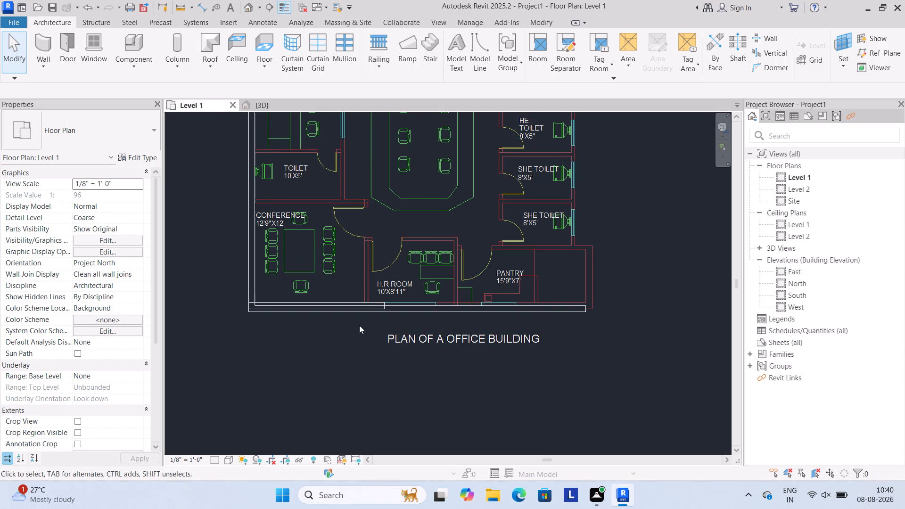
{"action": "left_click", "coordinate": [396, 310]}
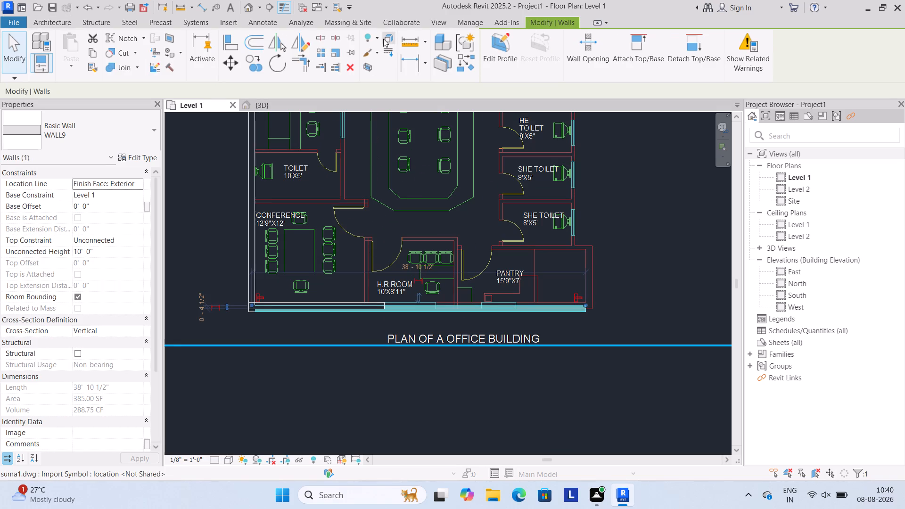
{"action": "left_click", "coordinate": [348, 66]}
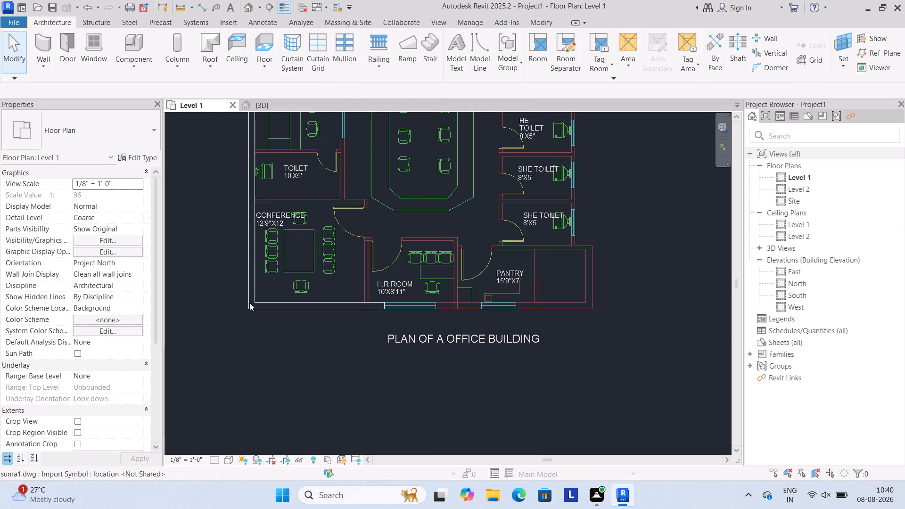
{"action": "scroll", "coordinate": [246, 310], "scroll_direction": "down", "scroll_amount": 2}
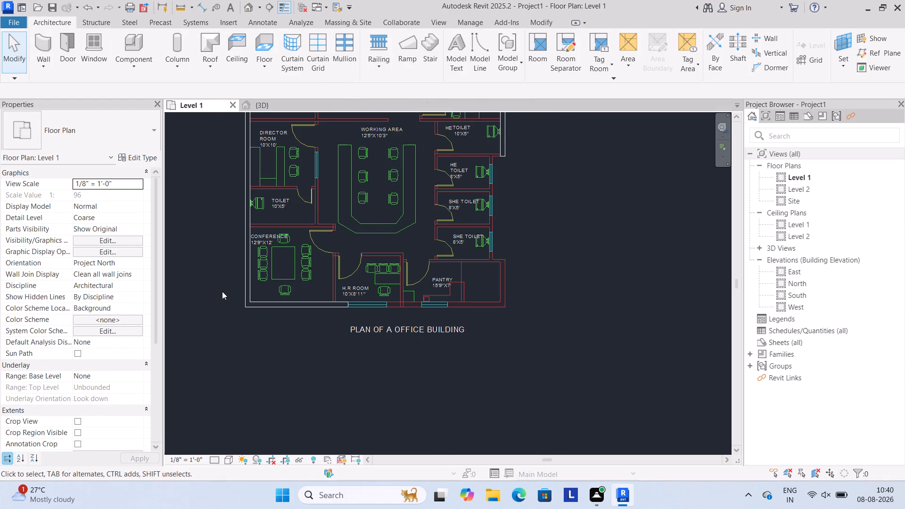
Duplicate the Generic - 8" basic wall type for new architectural walls and name the copy WALL10.
{"action": "middle_click_drag", "start_coordinate": [222, 291], "coordinate": [212, 330]}
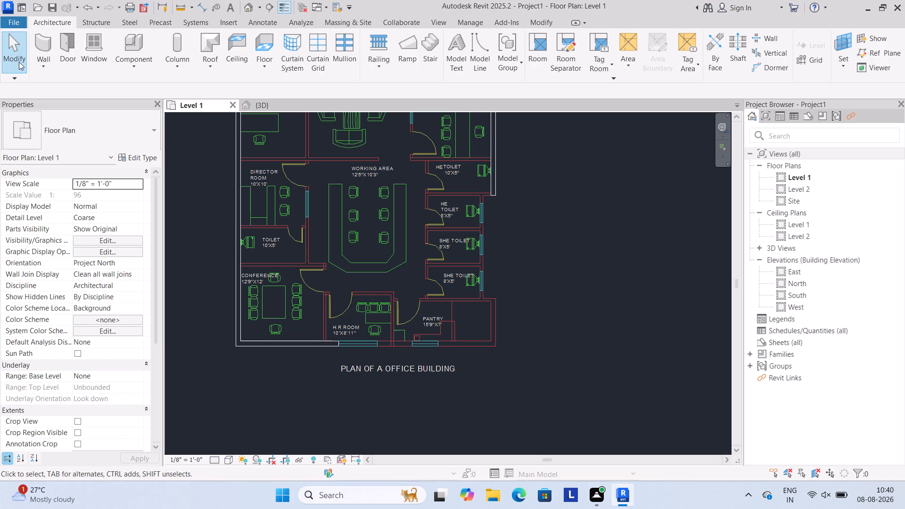
{"action": "left_click", "coordinate": [42, 64]}
{"action": "left_click", "coordinate": [44, 81]}
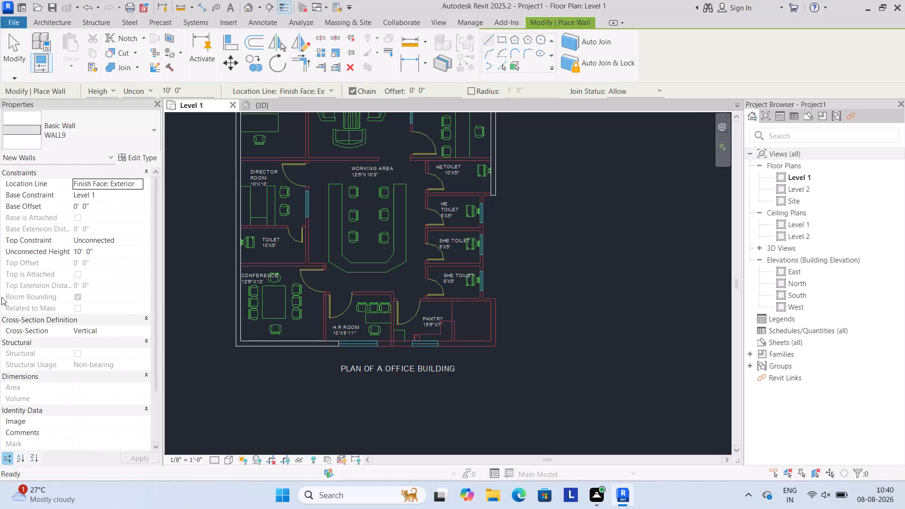
{"action": "left_click", "coordinate": [26, 129]}
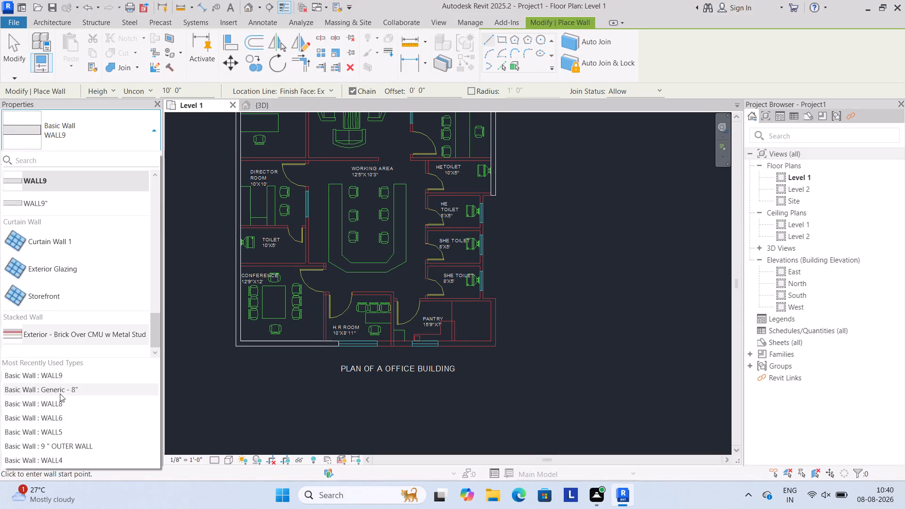
{"action": "left_click", "coordinate": [68, 390]}
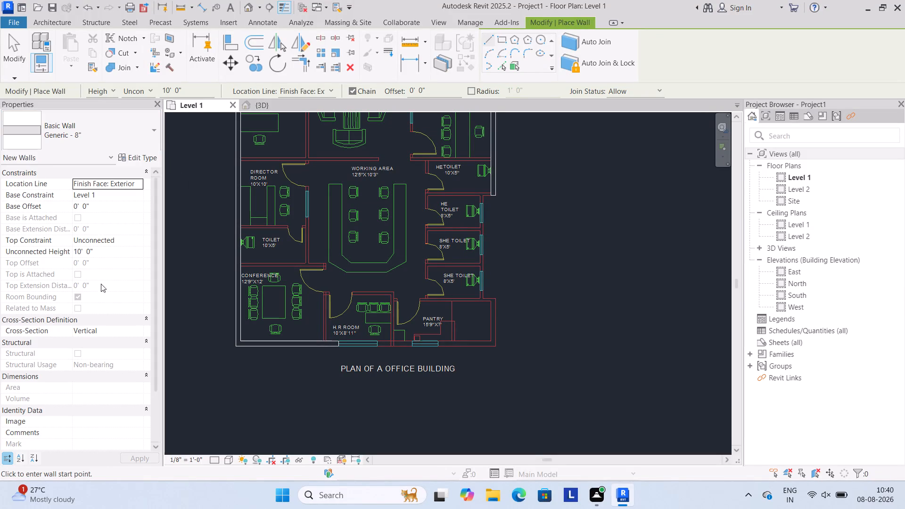
{"action": "left_click", "coordinate": [148, 157]}
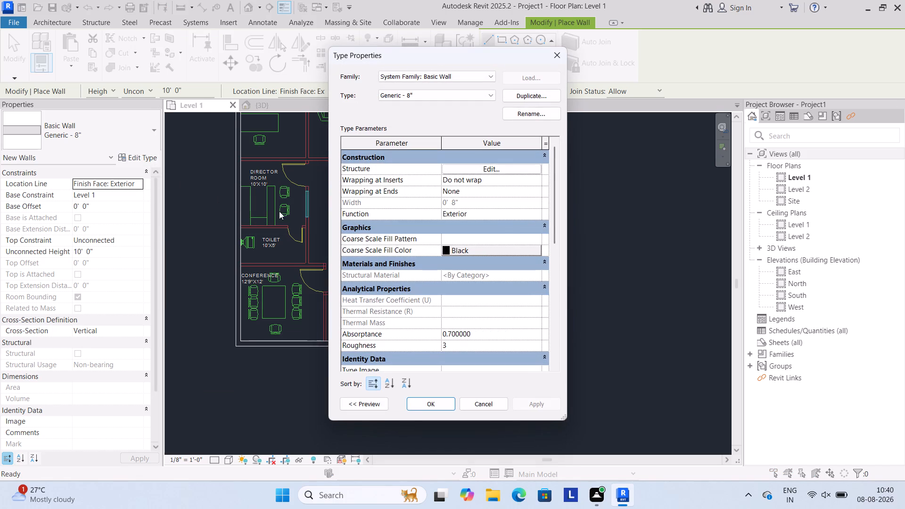
{"action": "left_click", "coordinate": [515, 93]}
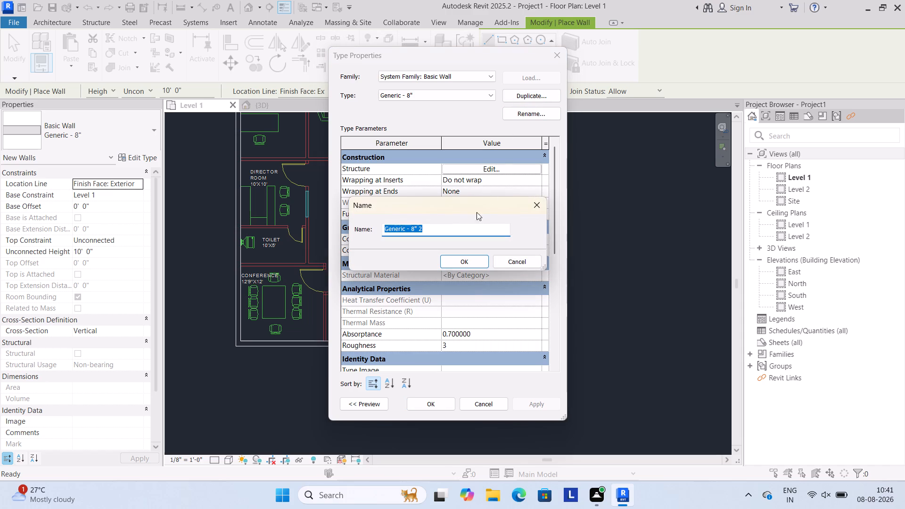
{"action": "key", "text": "BackSpace"}
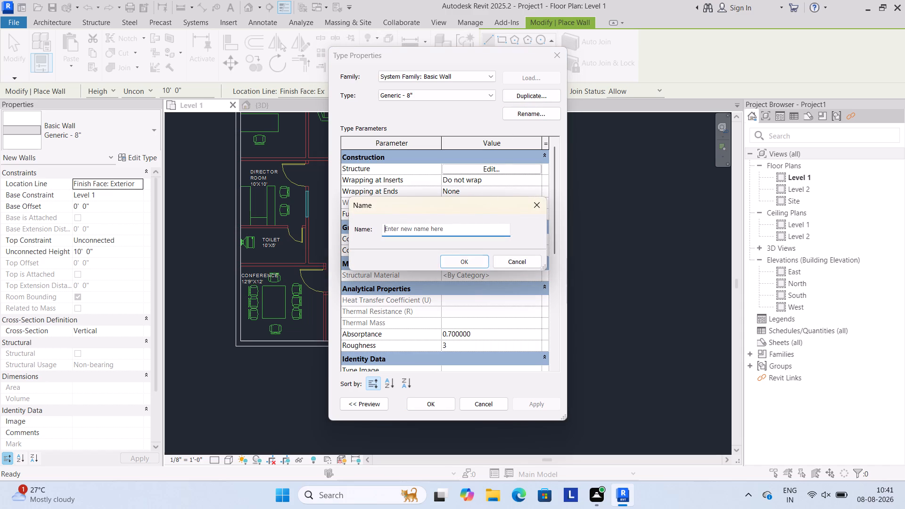
{"action": "type", "text": "WALL"}
{"action": "type", "text": "10"}
{"action": "left_click", "coordinate": [472, 264]}
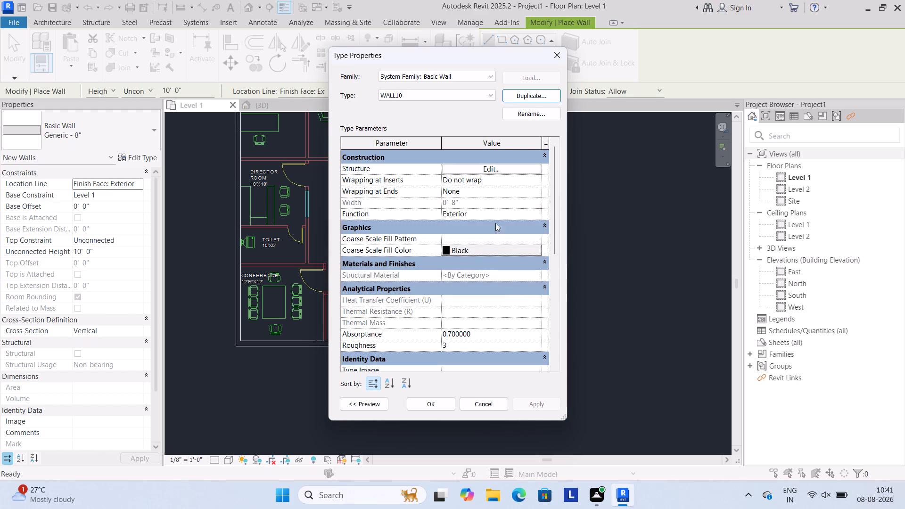
Set the structure layer thickness of WALL10 to 9" and accept the type for new walls.
{"action": "left_click", "coordinate": [505, 166]}
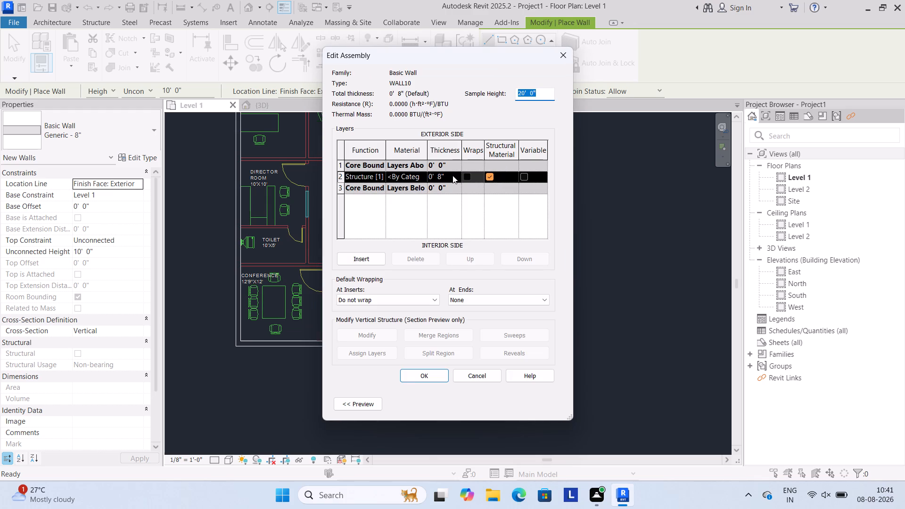
{"action": "left_click", "coordinate": [452, 175]}
{"action": "key", "text": "BackSpace"}
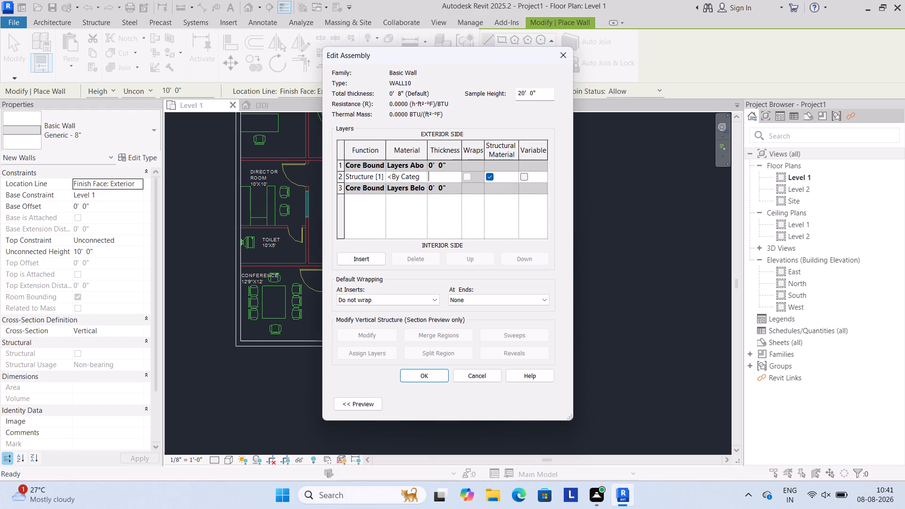
{"action": "type", "text": "9\""}
{"action": "left_click", "coordinate": [418, 368]}
{"action": "left_click", "coordinate": [416, 374]}
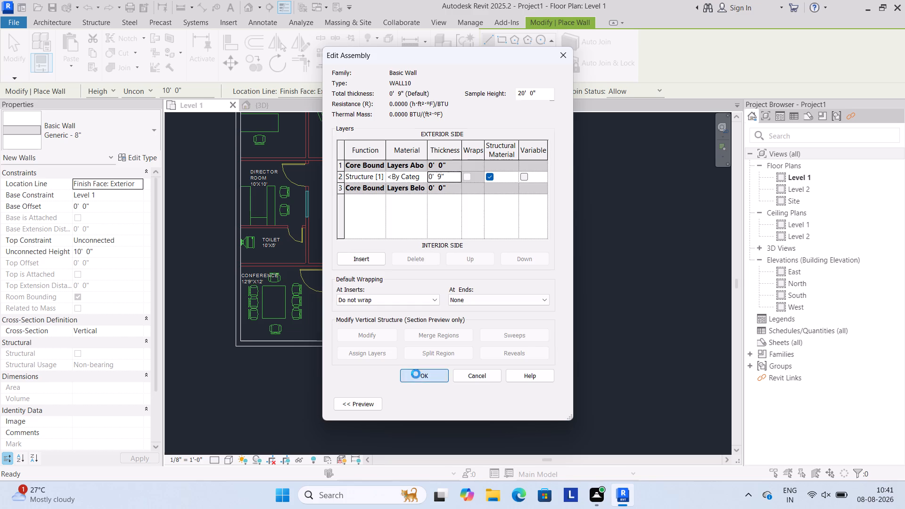
{"action": "left_click", "coordinate": [421, 400]}
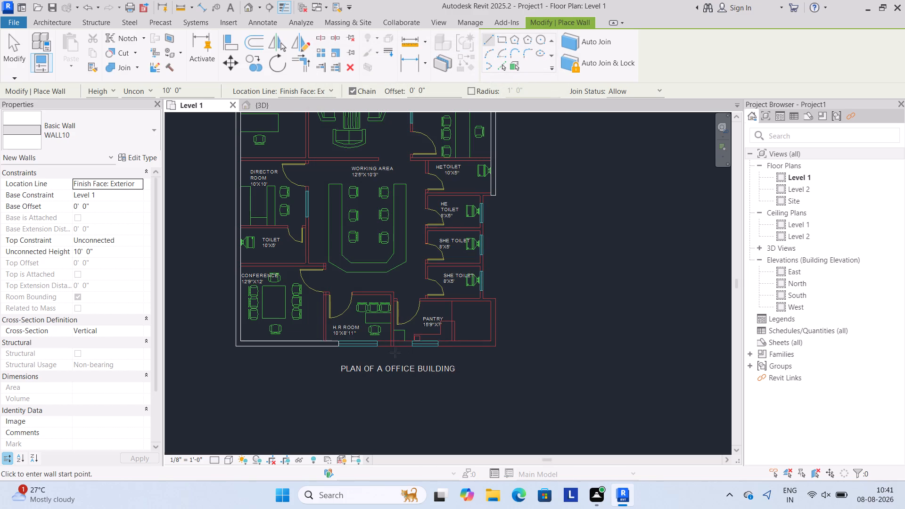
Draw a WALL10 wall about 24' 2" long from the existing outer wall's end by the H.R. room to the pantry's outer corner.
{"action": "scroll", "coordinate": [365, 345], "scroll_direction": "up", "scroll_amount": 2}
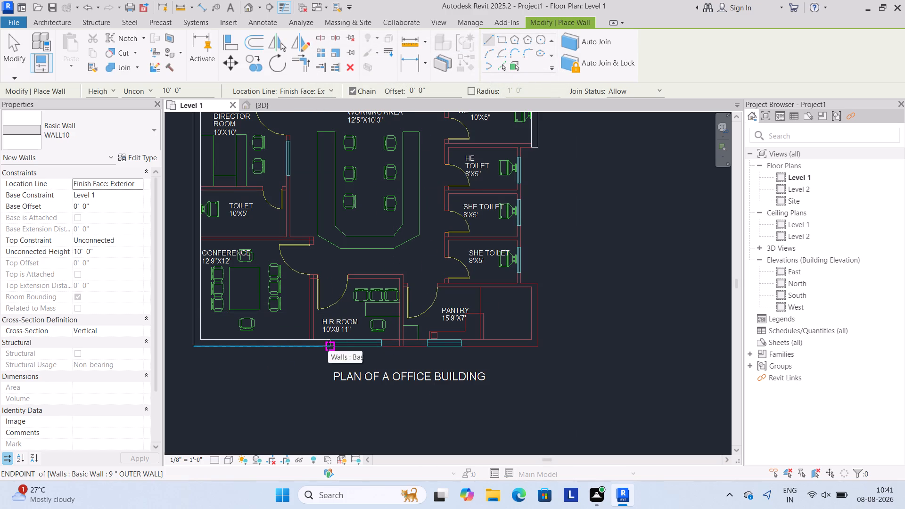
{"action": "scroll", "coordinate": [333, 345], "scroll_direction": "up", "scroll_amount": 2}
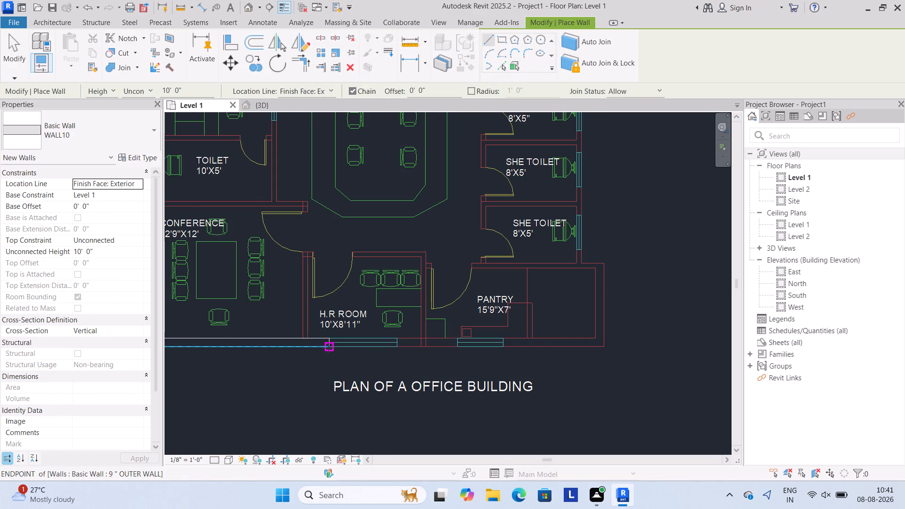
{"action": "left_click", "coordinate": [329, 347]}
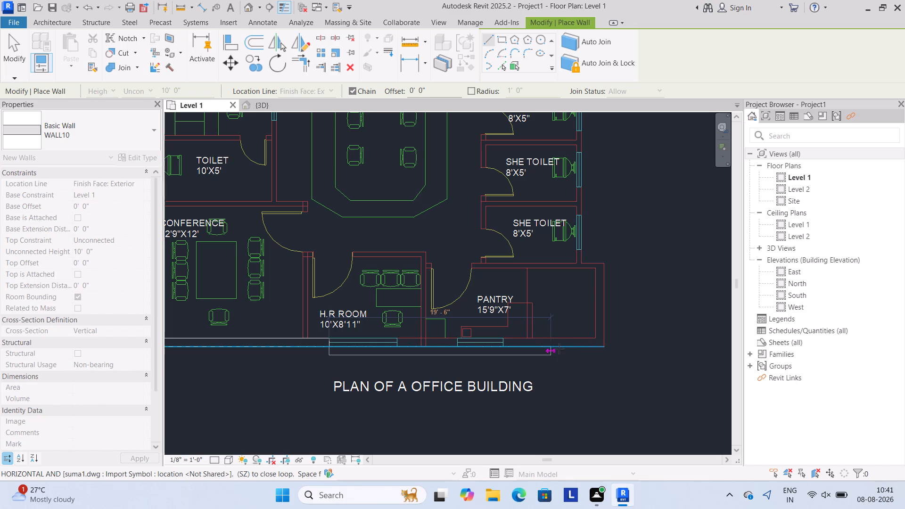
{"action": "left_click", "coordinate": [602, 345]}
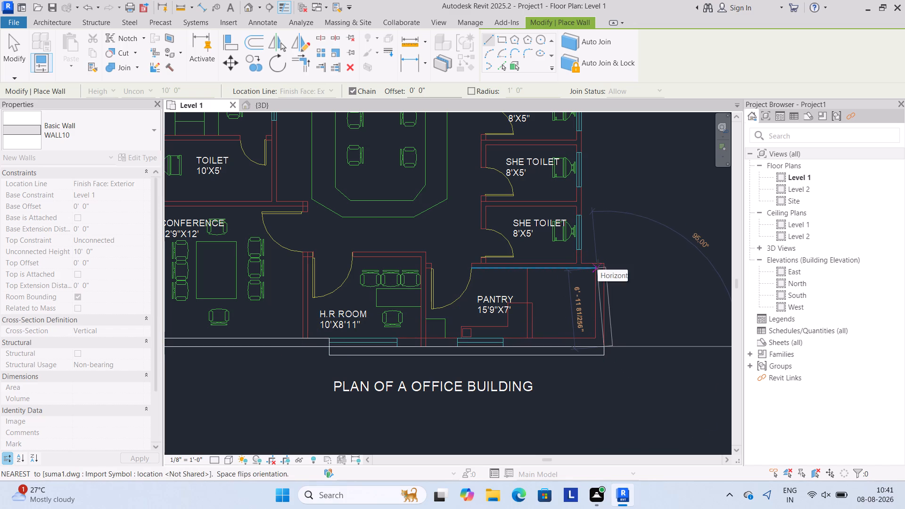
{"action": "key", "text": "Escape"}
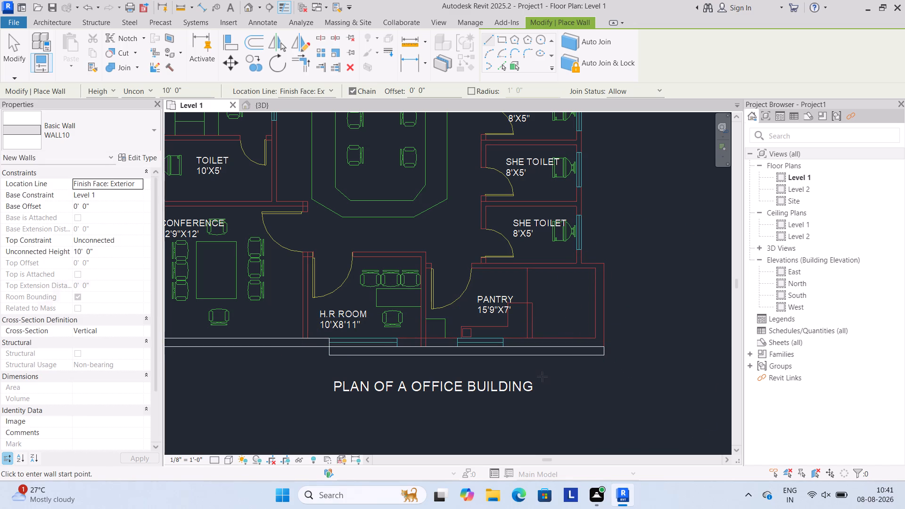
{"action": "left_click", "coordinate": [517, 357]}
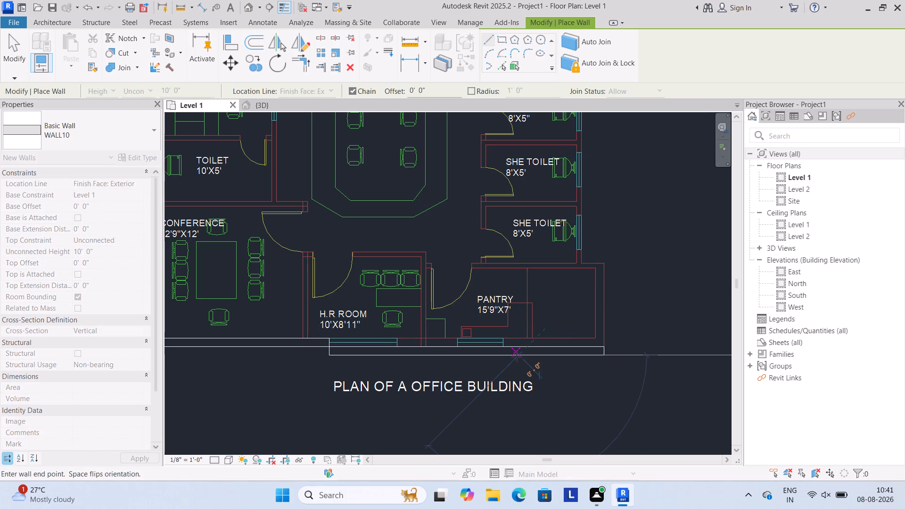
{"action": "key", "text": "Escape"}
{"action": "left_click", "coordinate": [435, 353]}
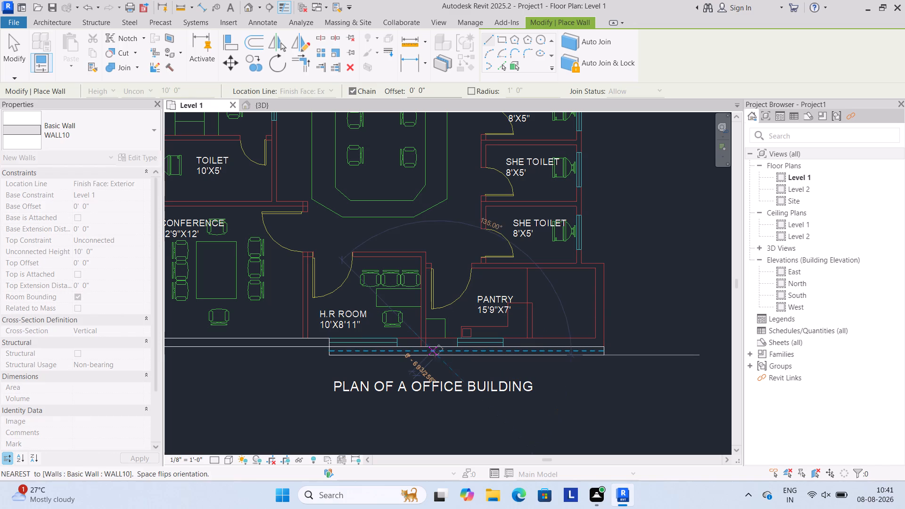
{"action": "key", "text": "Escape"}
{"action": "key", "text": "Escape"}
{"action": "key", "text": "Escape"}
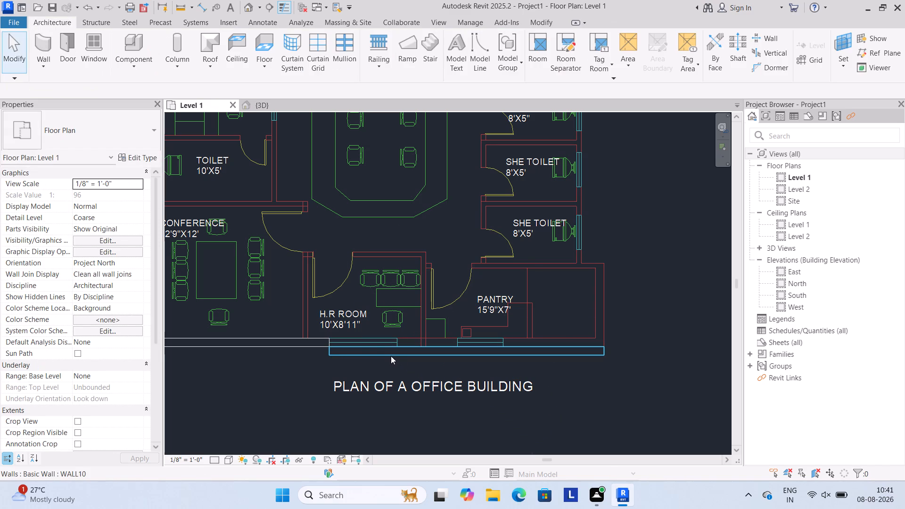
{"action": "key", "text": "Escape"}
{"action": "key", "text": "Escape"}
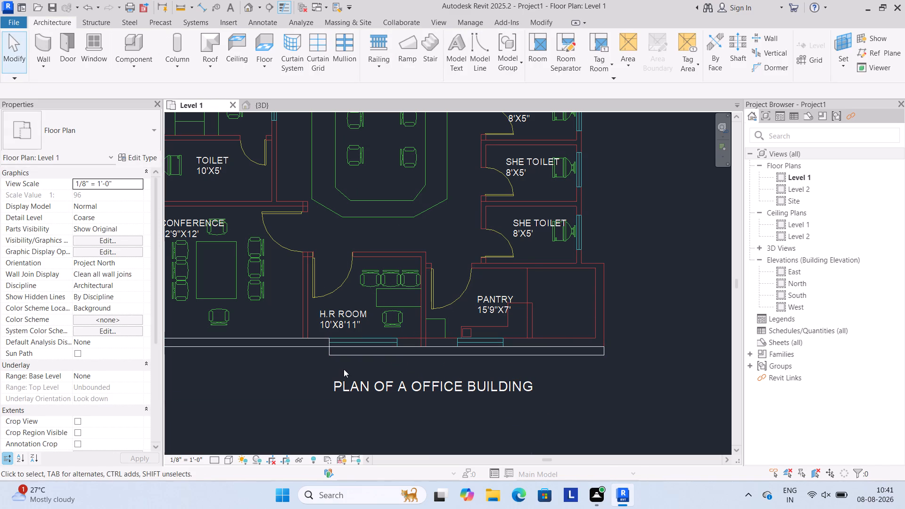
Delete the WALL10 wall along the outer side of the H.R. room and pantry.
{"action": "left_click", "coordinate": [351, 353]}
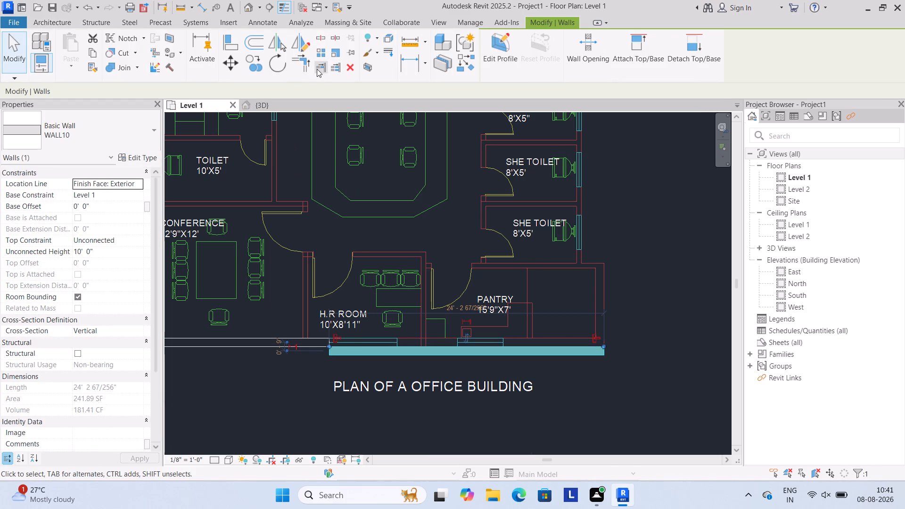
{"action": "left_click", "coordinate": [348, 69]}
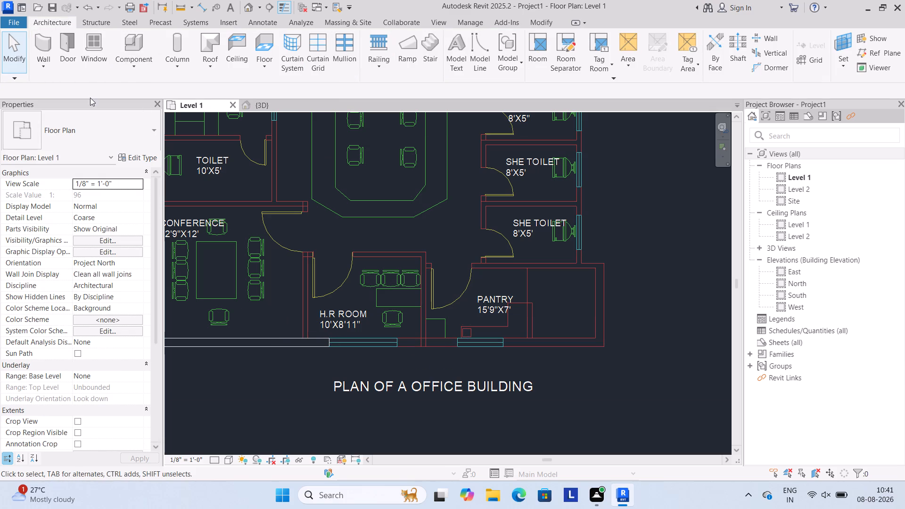
Duplicate the Generic - 8" basic wall type for new architectural walls and name the copy WALL11.
{"action": "left_click", "coordinate": [40, 65]}
{"action": "left_click", "coordinate": [49, 85]}
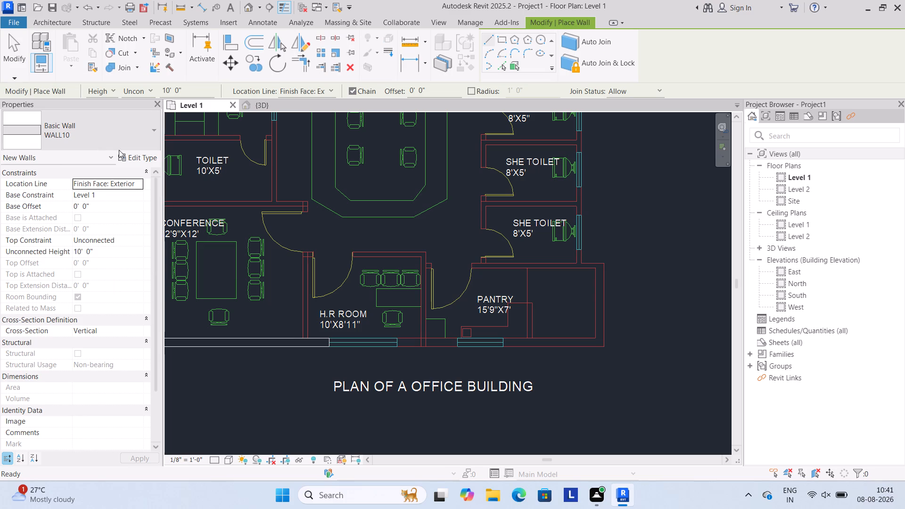
{"action": "left_click", "coordinate": [43, 21]}
{"action": "left_click", "coordinate": [38, 64]}
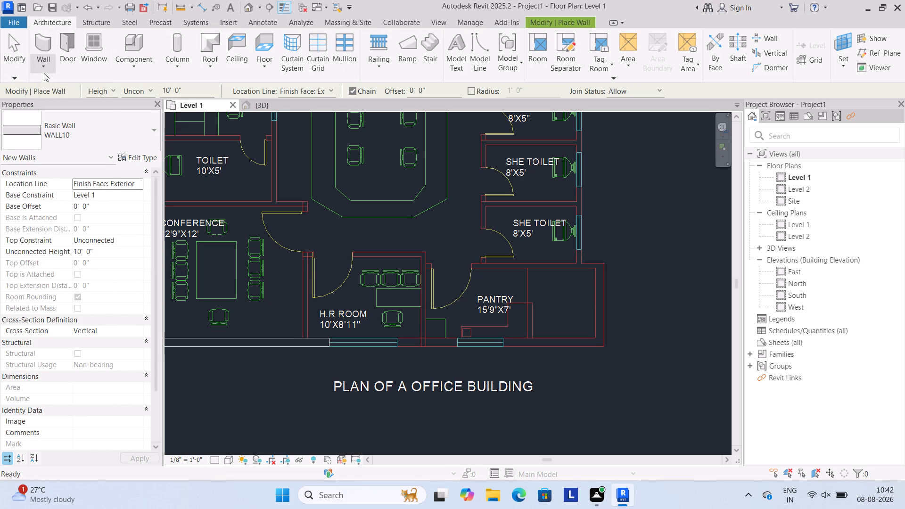
{"action": "left_click", "coordinate": [51, 86]}
{"action": "left_click", "coordinate": [26, 128]}
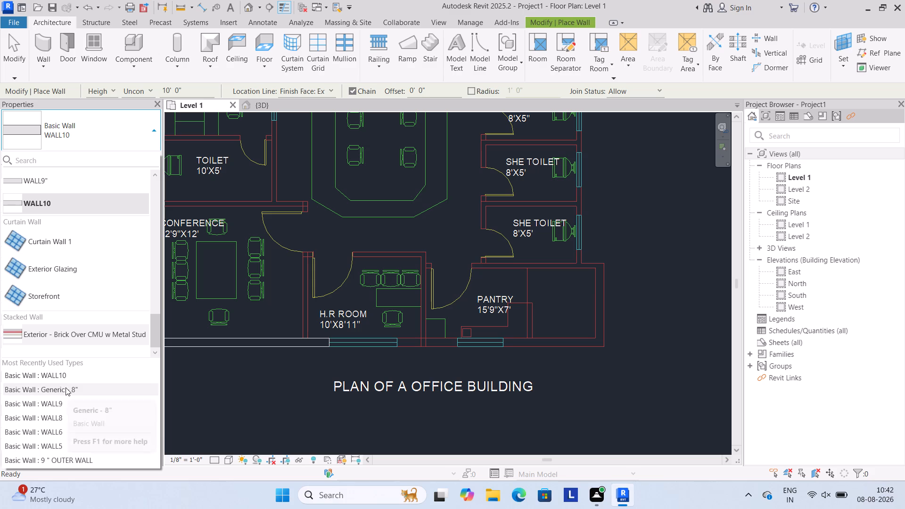
{"action": "left_click", "coordinate": [66, 387]}
{"action": "left_click", "coordinate": [134, 154]}
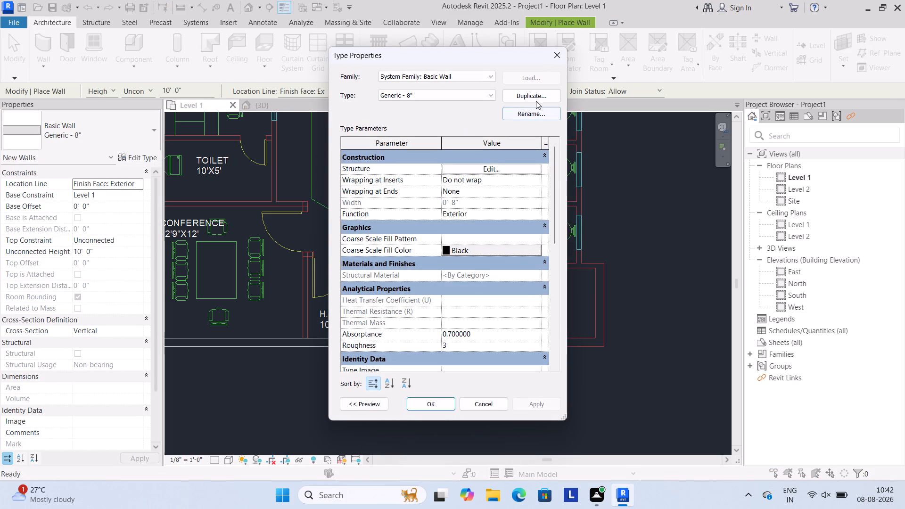
{"action": "left_click", "coordinate": [534, 92]}
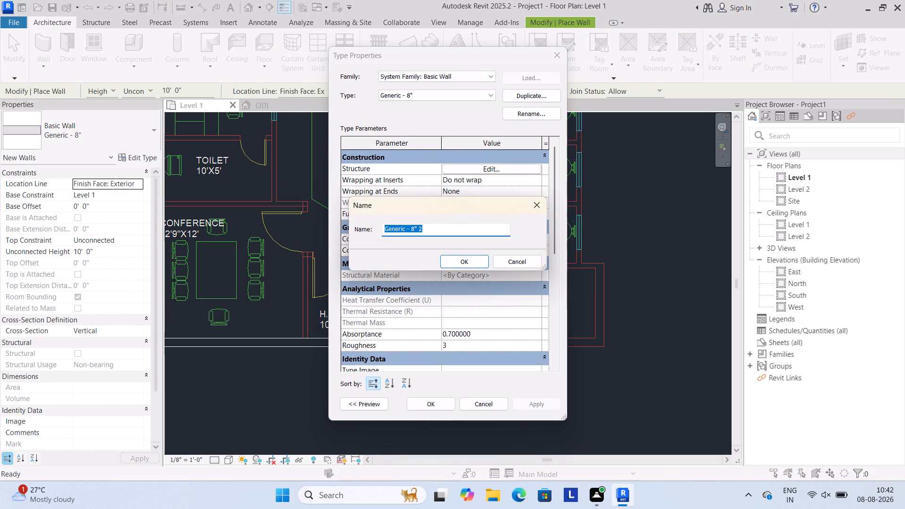
{"action": "key", "text": "BackSpace"}
{"action": "type", "text": "WALL11"}
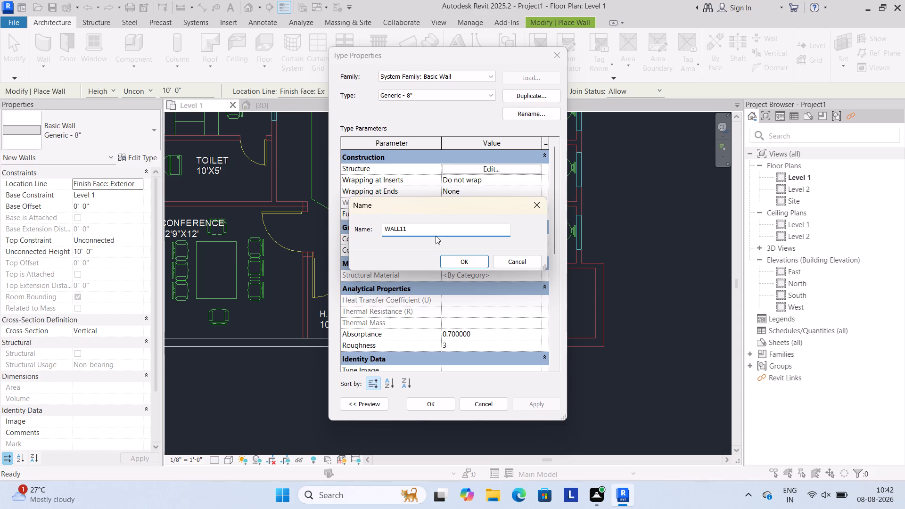
{"action": "left_click", "coordinate": [457, 261]}
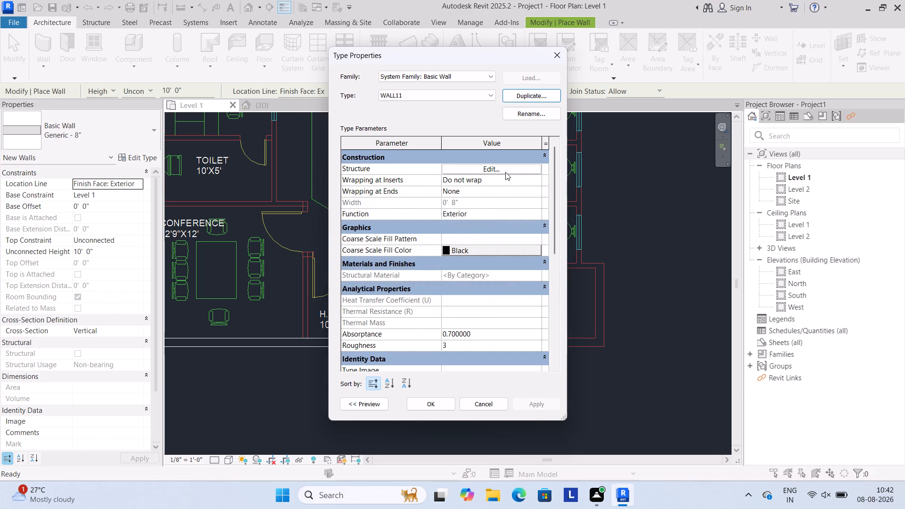
Set the structure layer thickness of WALL11 to 9" and accept the type for new walls.
{"action": "left_click", "coordinate": [505, 170]}
{"action": "left_click", "coordinate": [452, 173]}
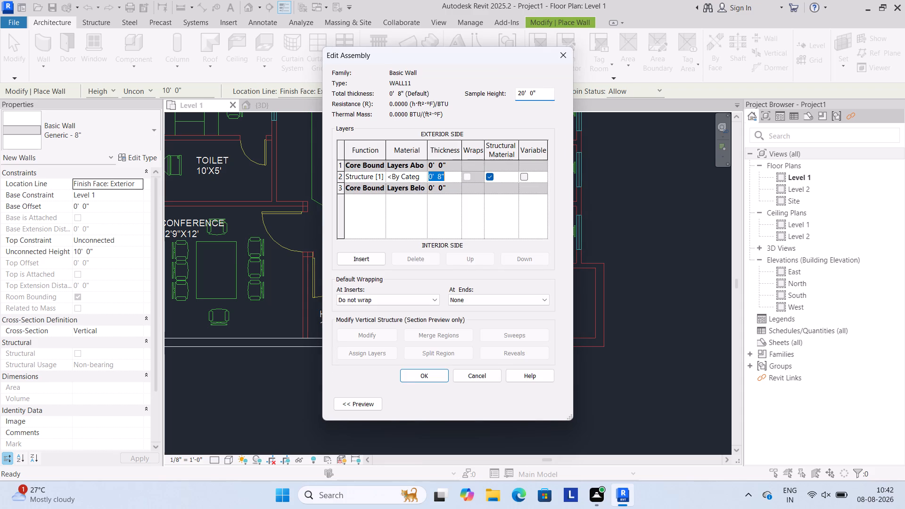
{"action": "key", "text": "BackSpace"}
{"action": "key", "text": "0"}
{"action": "key", "text": "BackSpace"}
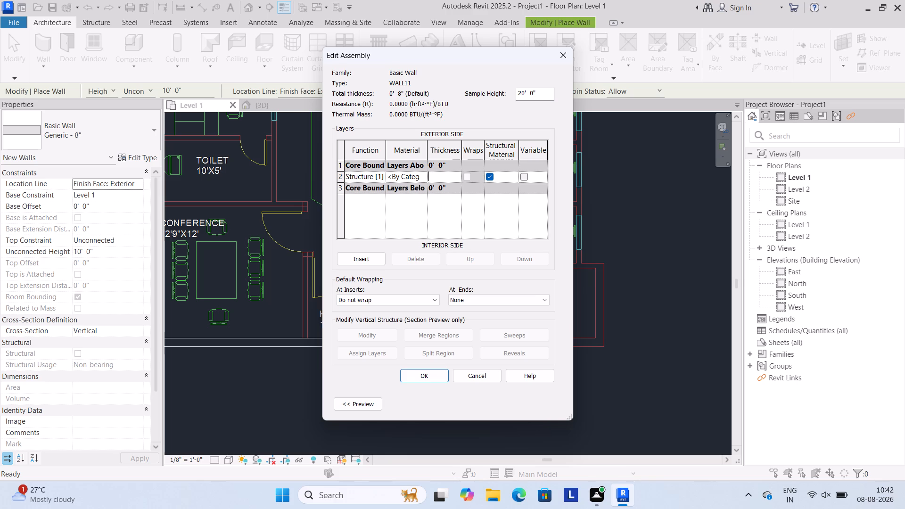
{"action": "type", "text": "9\""}
{"action": "left_click", "coordinate": [422, 380]}
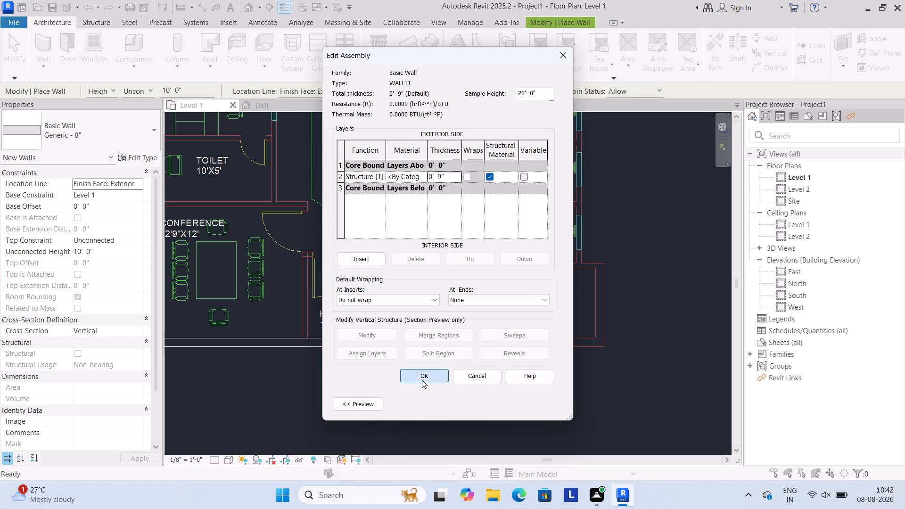
{"action": "left_click", "coordinate": [420, 403]}
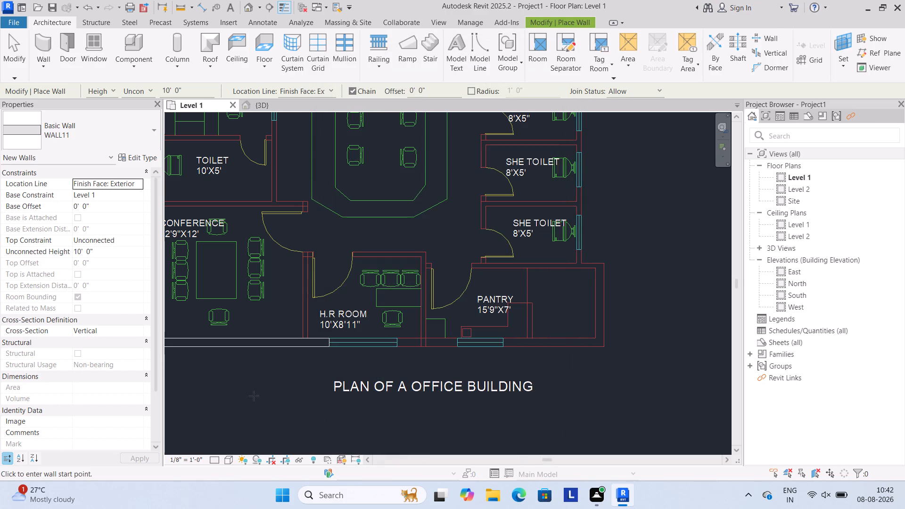
Draw a WALL11 wall about 23' 5" long from the existing outer wall's inner-face end by the H.R. room to the pantry's inner corner.
{"action": "scroll", "coordinate": [434, 339], "scroll_direction": "down", "scroll_amount": 1}
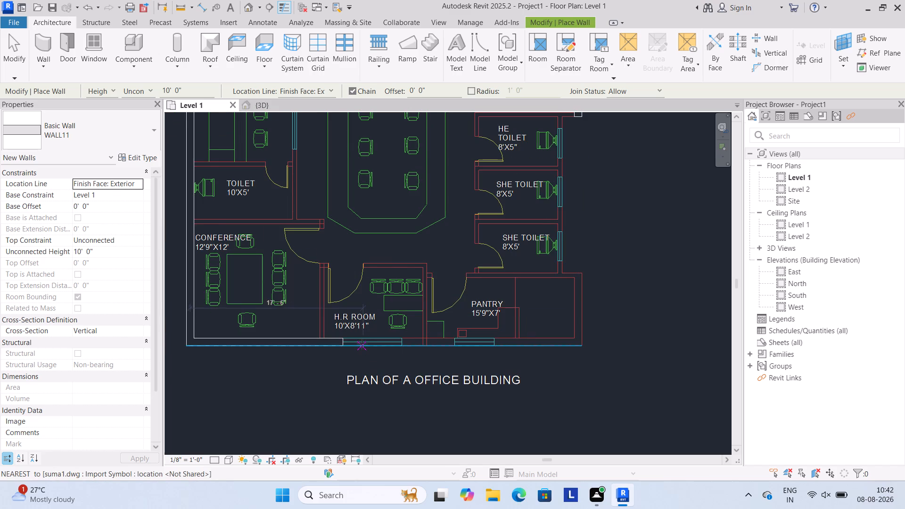
{"action": "scroll", "coordinate": [362, 344], "scroll_direction": "up", "scroll_amount": 3}
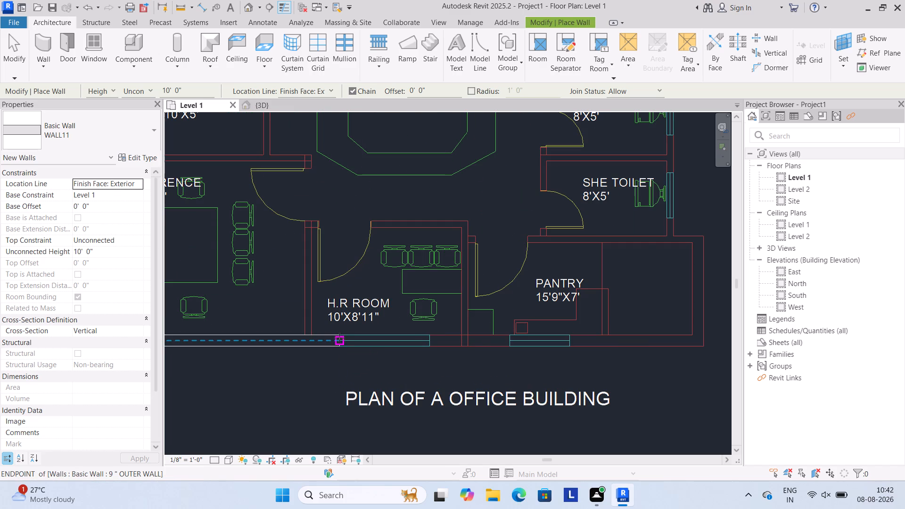
{"action": "scroll", "coordinate": [341, 335], "scroll_direction": "up", "scroll_amount": 2}
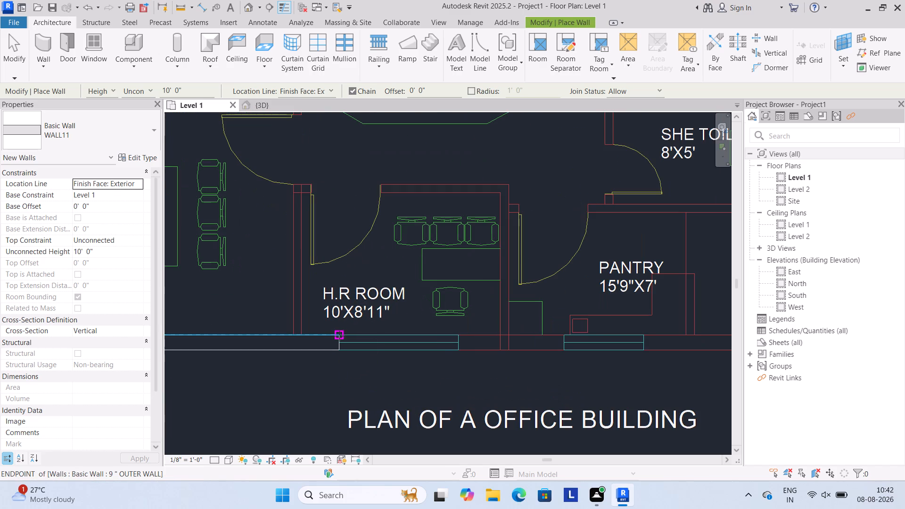
{"action": "left_click", "coordinate": [339, 336]}
{"action": "scroll", "coordinate": [461, 332], "scroll_direction": "down", "scroll_amount": 3}
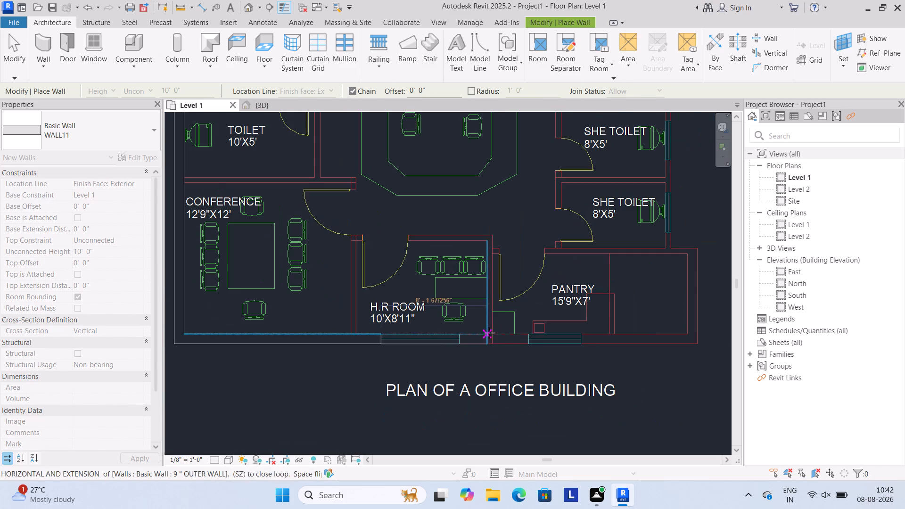
{"action": "scroll", "coordinate": [568, 334], "scroll_direction": "down", "scroll_amount": 1}
{"action": "middle_click_drag", "start_coordinate": [567, 336], "coordinate": [436, 351]}
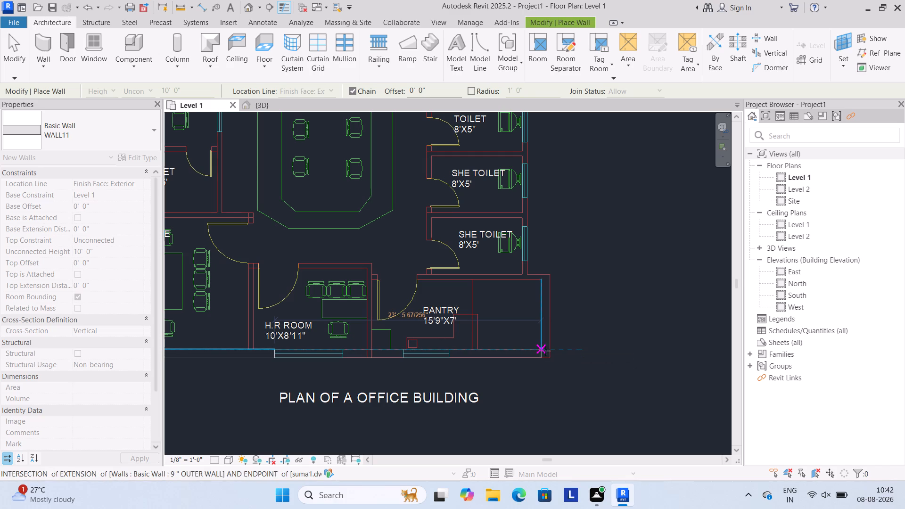
{"action": "left_click", "coordinate": [540, 347]}
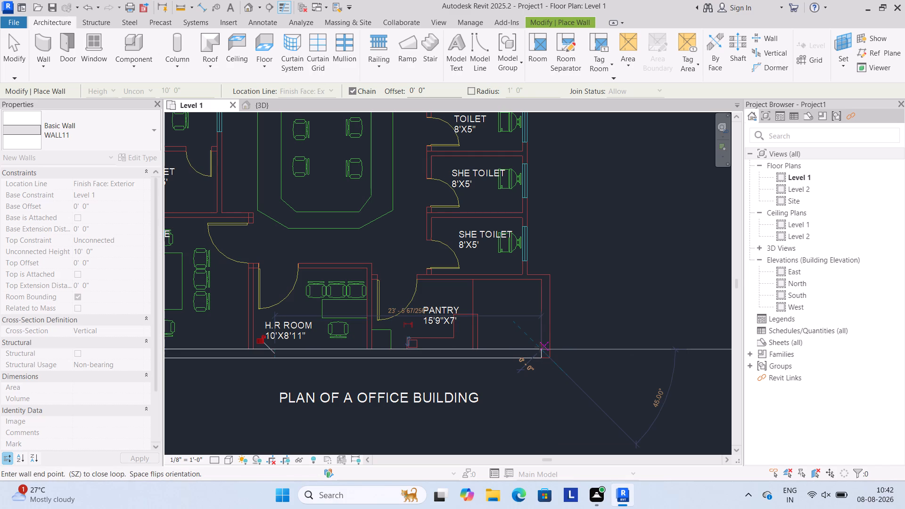
{"action": "key", "text": "Escape"}
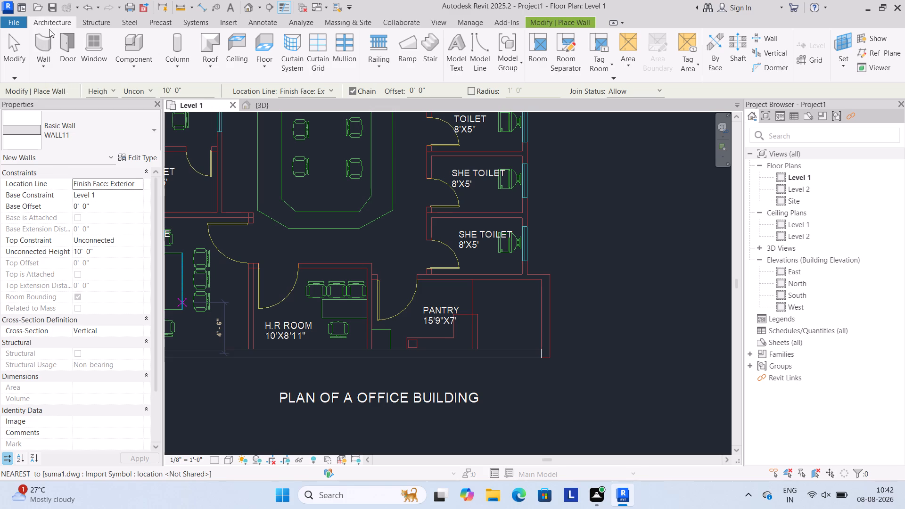
Choose the Generic - 8" basic wall type for new architectural walls.
{"action": "left_click", "coordinate": [41, 66]}
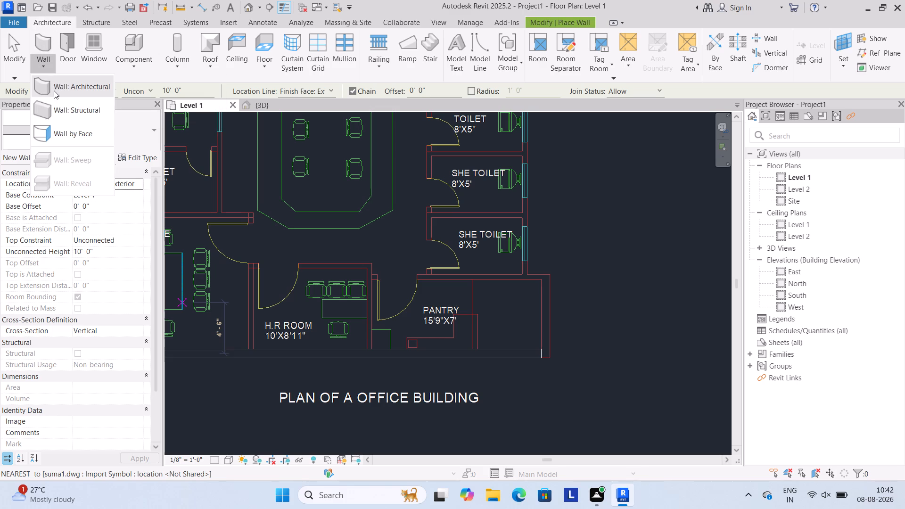
{"action": "left_click", "coordinate": [54, 89]}
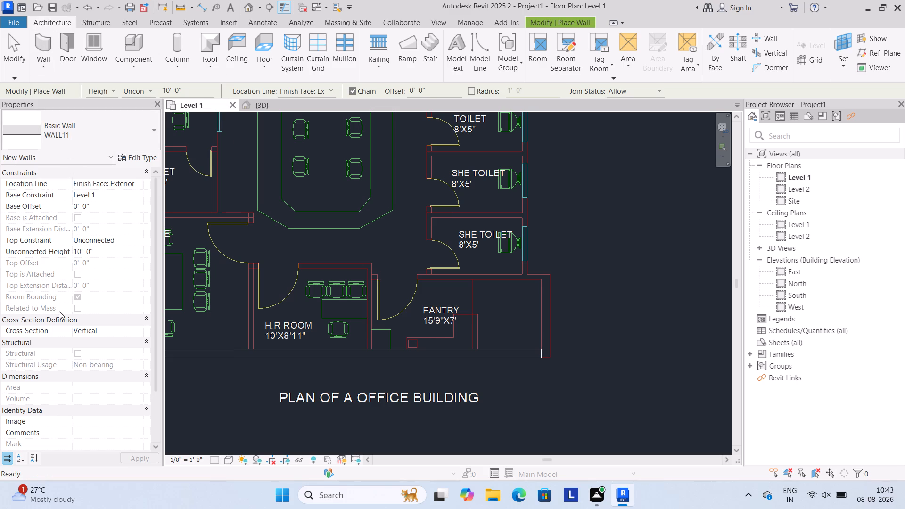
{"action": "left_click", "coordinate": [137, 158]}
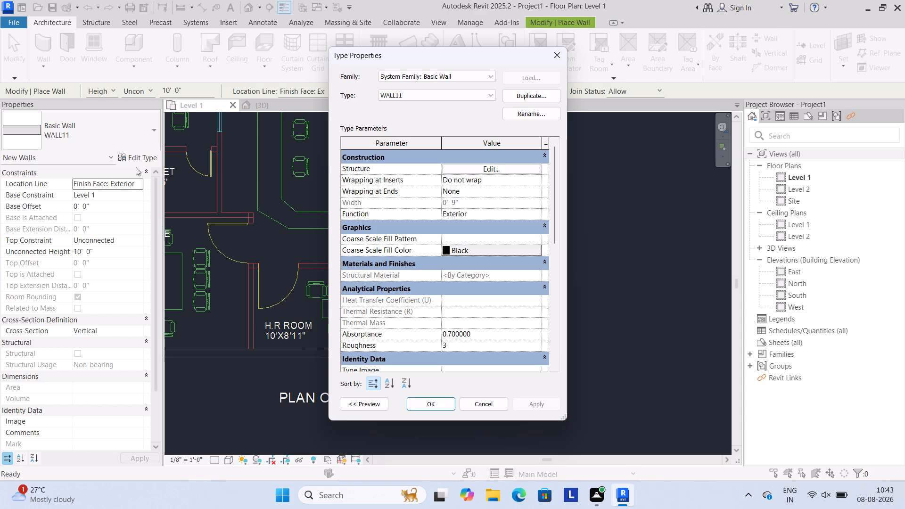
{"action": "left_click", "coordinate": [13, 125]}
{"action": "left_click", "coordinate": [554, 52]}
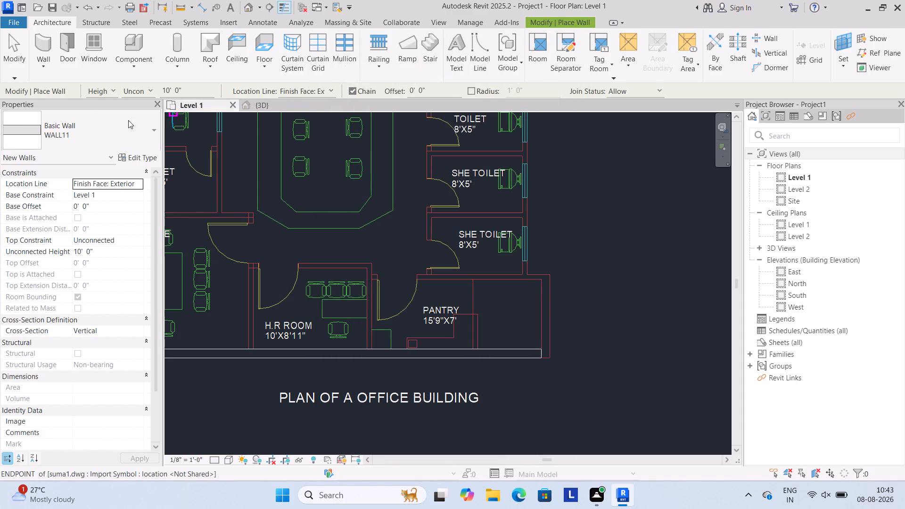
{"action": "left_click", "coordinate": [23, 131]}
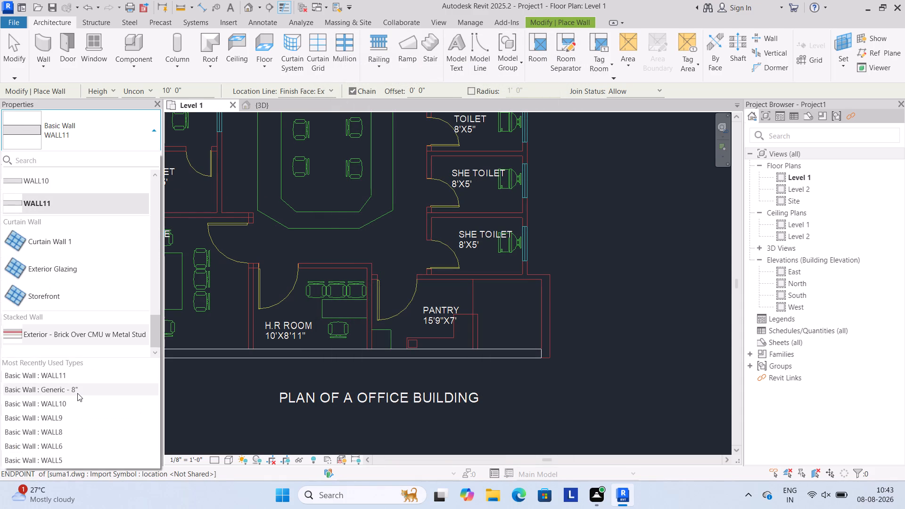
{"action": "left_click", "coordinate": [77, 388]}
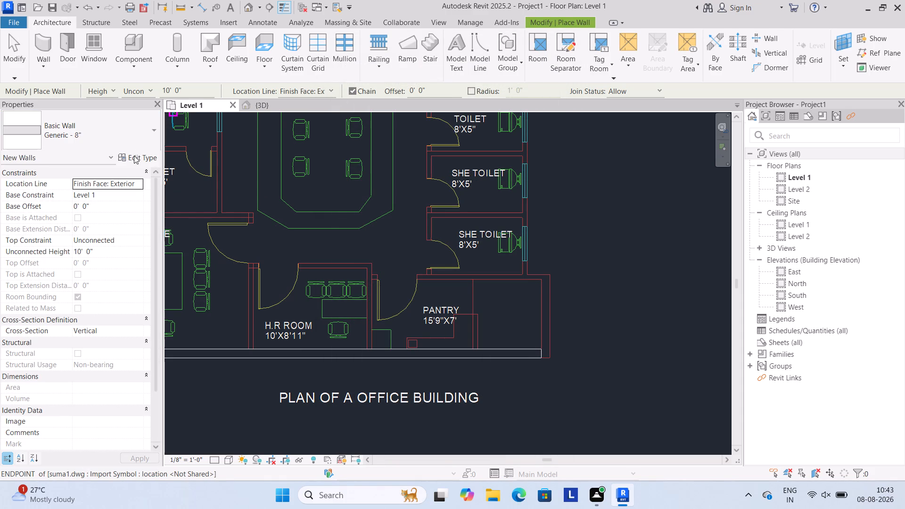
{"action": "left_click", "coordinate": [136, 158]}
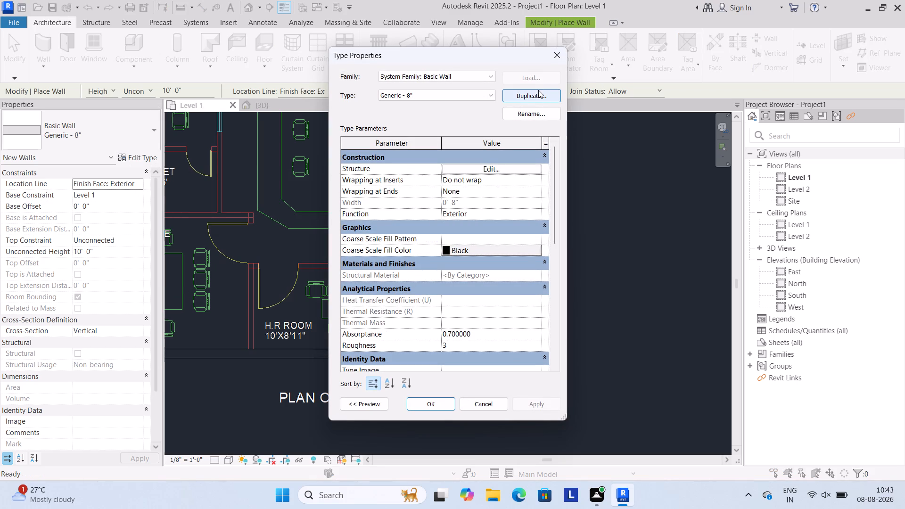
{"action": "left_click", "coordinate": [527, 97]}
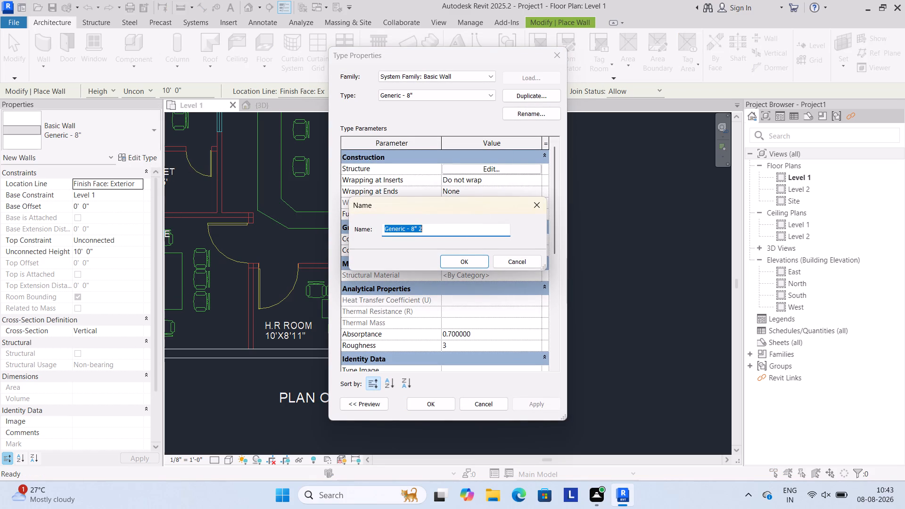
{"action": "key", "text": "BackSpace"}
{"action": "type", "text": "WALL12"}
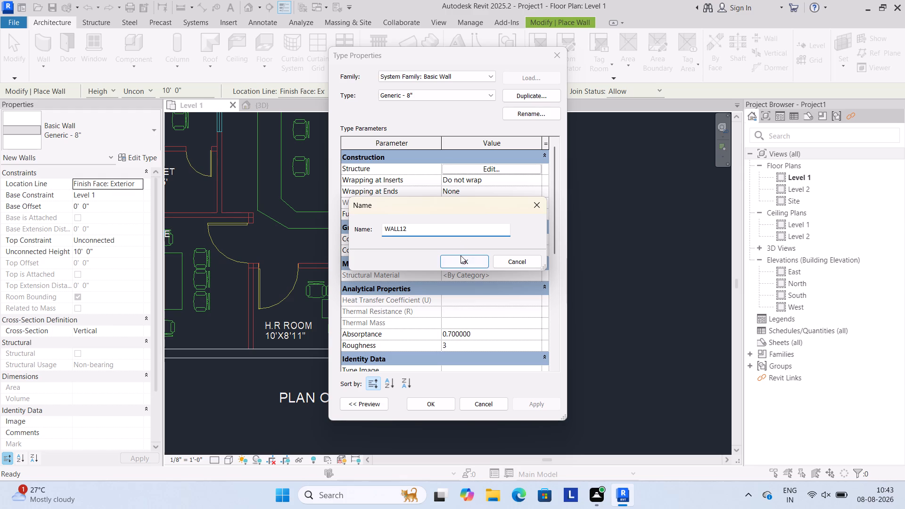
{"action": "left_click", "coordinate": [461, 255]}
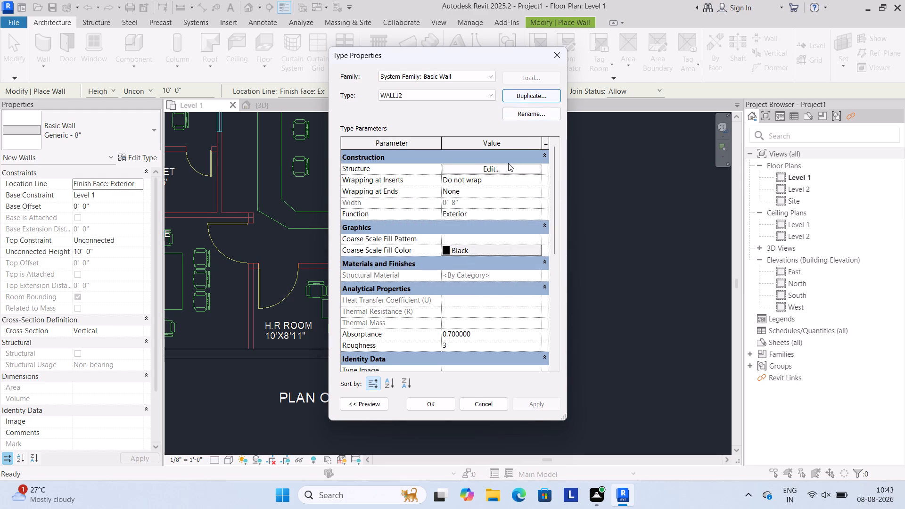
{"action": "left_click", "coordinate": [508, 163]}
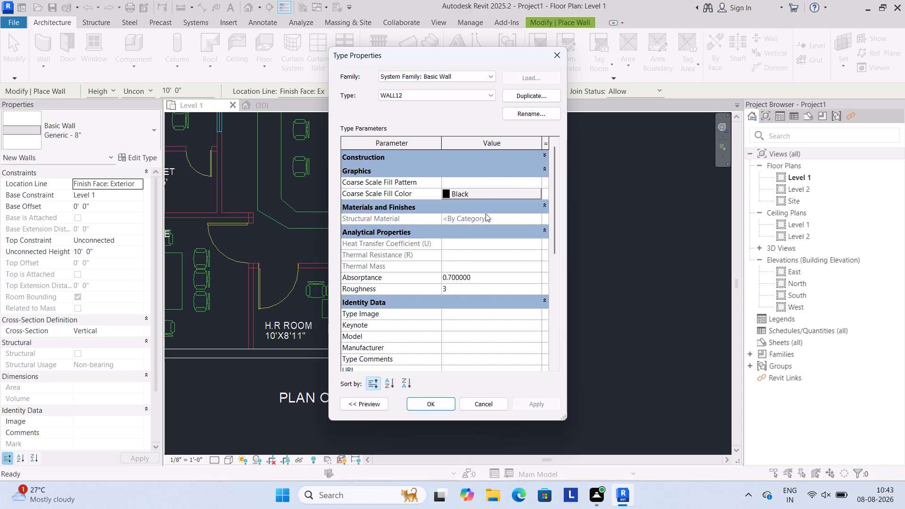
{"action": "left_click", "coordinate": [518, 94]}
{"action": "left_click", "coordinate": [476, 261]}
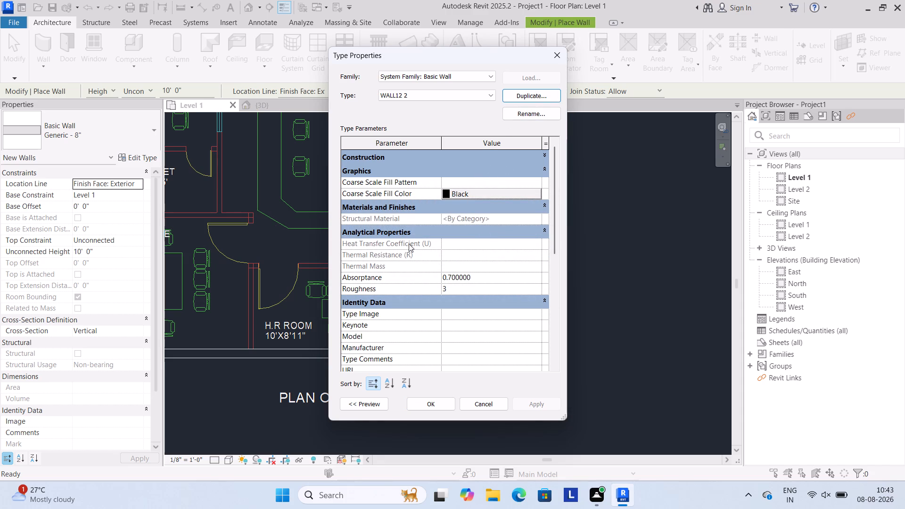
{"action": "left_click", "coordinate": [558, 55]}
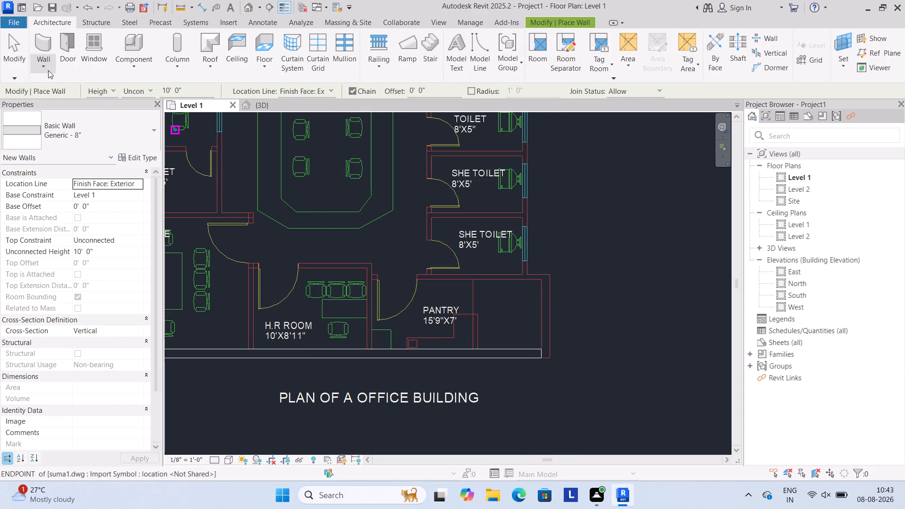
Duplicate the Generic - 8" basic wall type and name the copy WALL12.
{"action": "left_click", "coordinate": [146, 159]}
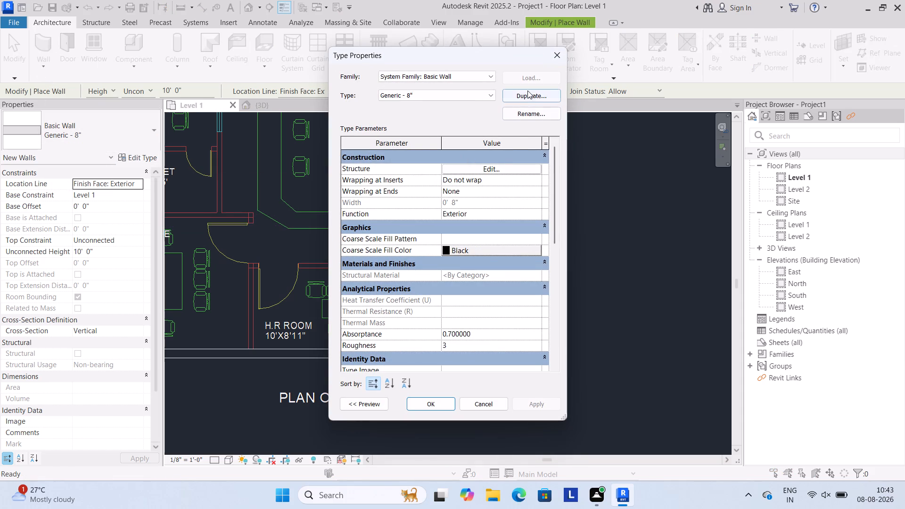
{"action": "left_click", "coordinate": [527, 92]}
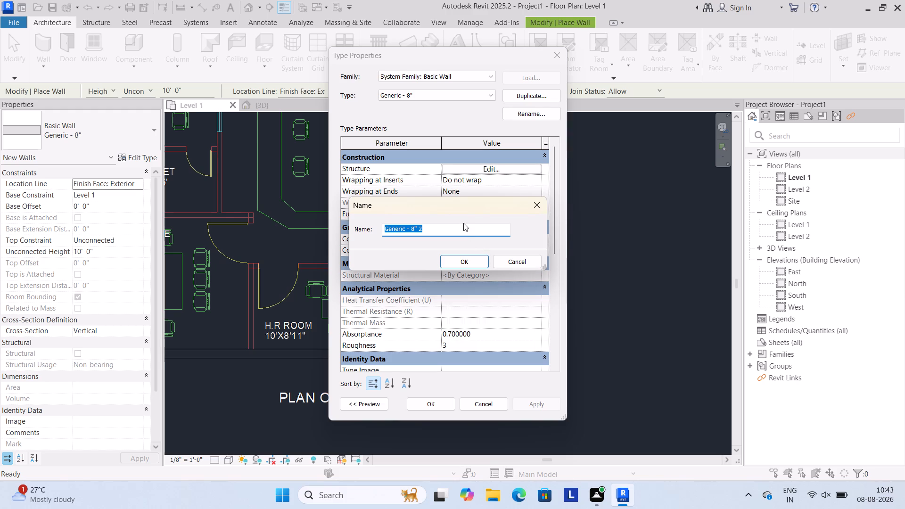
{"action": "key", "text": "BackSpace"}
{"action": "type", "text": "WALL12"}
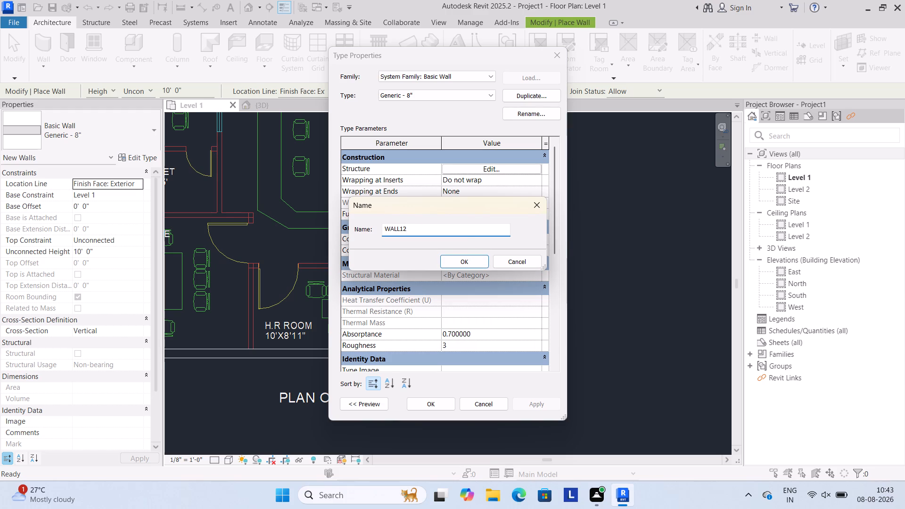
{"action": "left_click", "coordinate": [467, 263]}
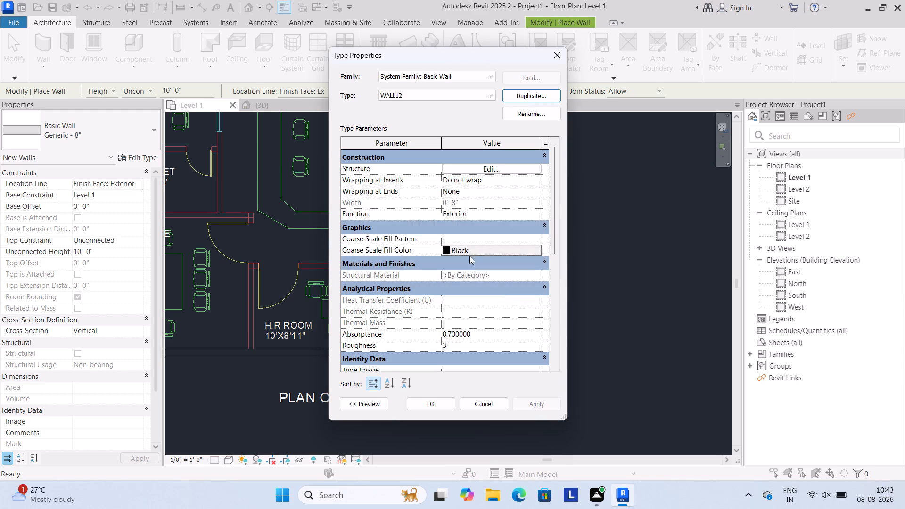
Set the structure layer thickness of WALL12 to 9" and accept the type for new walls.
{"action": "left_click", "coordinate": [482, 169]}
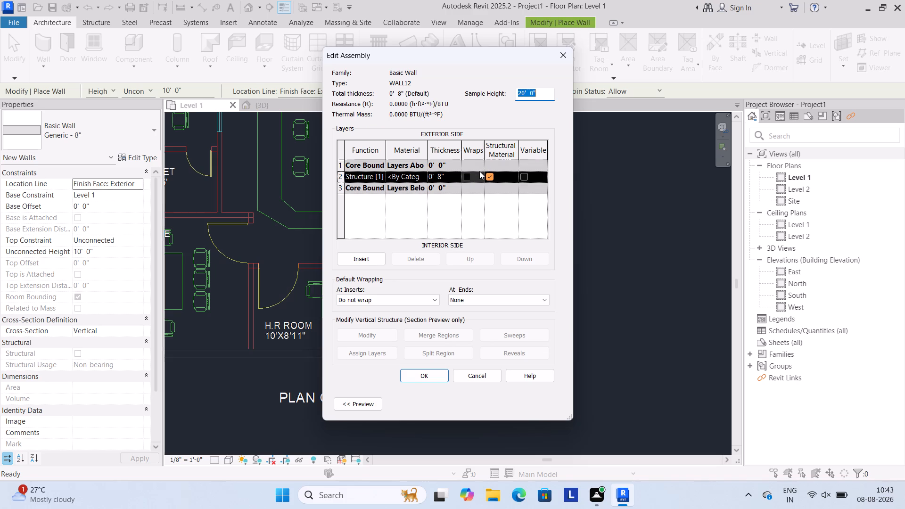
{"action": "left_click", "coordinate": [452, 174]}
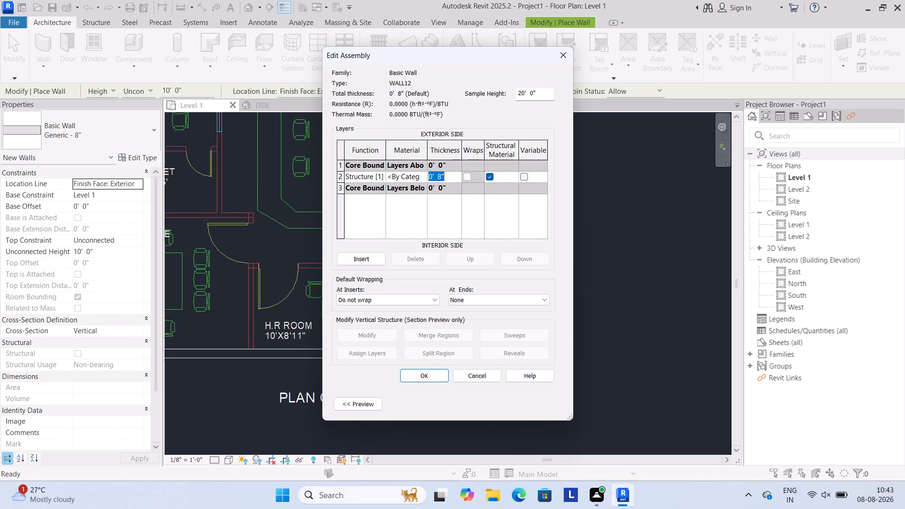
{"action": "key", "text": "BackSpace"}
{"action": "type", "text": "9\""}
{"action": "left_click", "coordinate": [407, 374]}
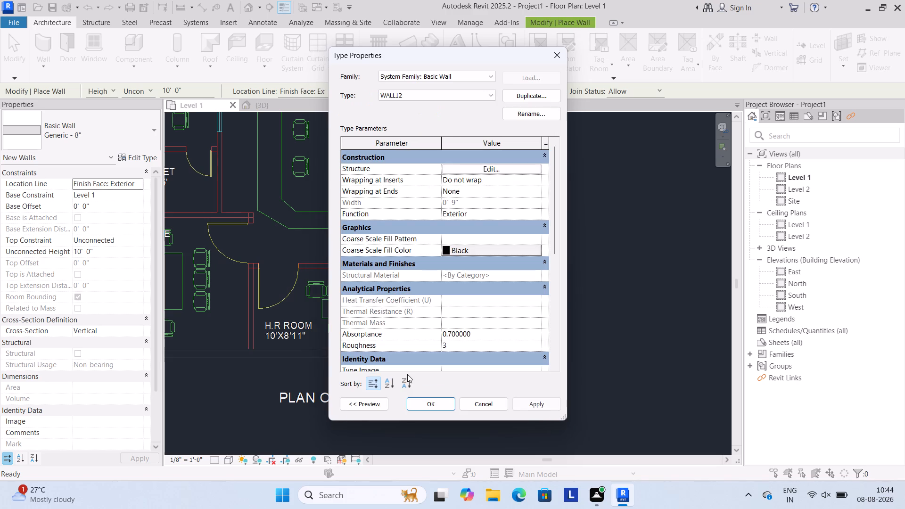
{"action": "left_click", "coordinate": [428, 406]}
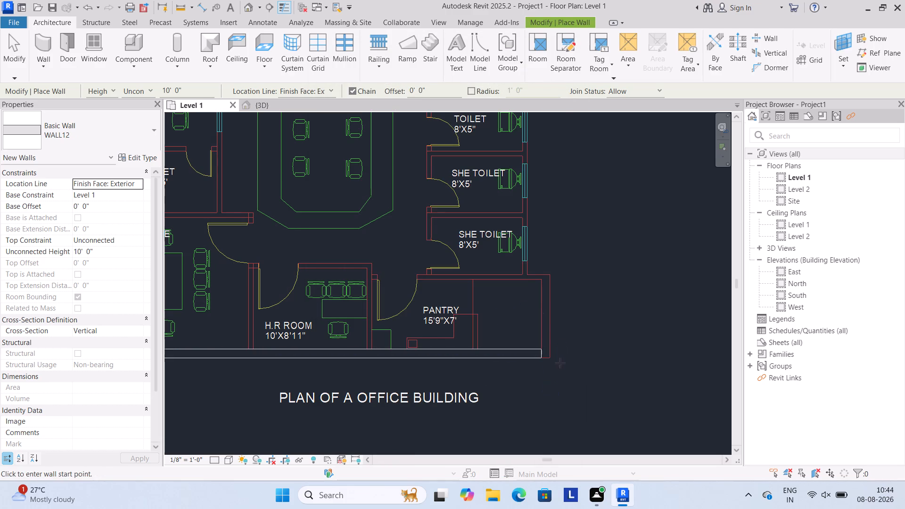
Draw a WALL12 wall about 7' long from the WALL11 wall's outer-face end up the pantry's outer side to its upper corner.
{"action": "scroll", "coordinate": [552, 362], "scroll_direction": "up", "scroll_amount": 1}
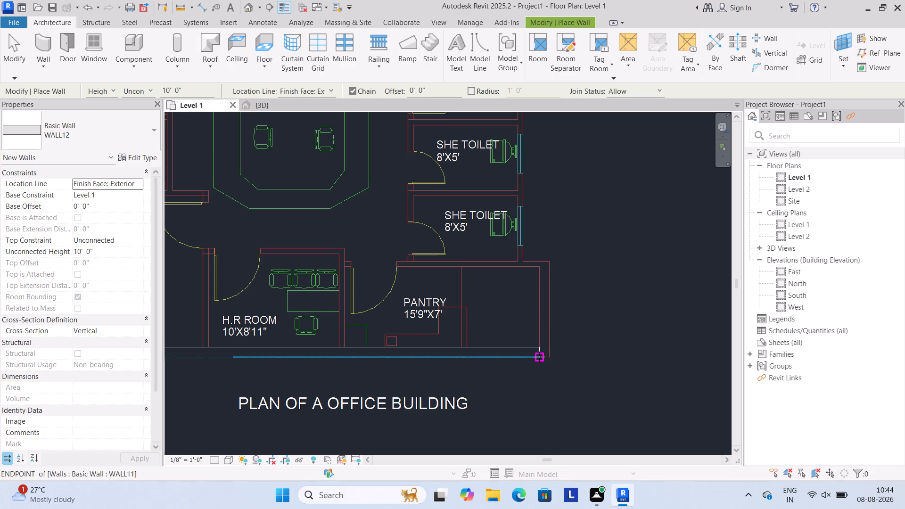
{"action": "left_click", "coordinate": [539, 357]}
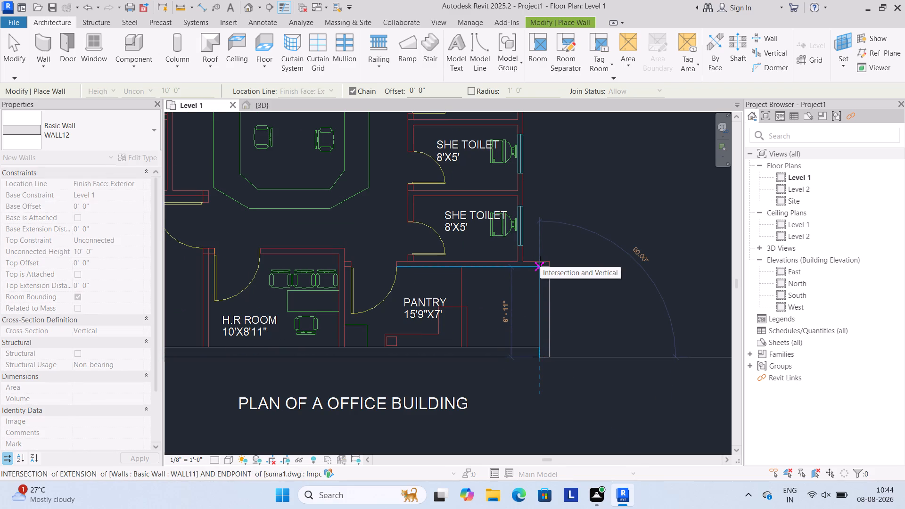
{"action": "left_click", "coordinate": [541, 261]}
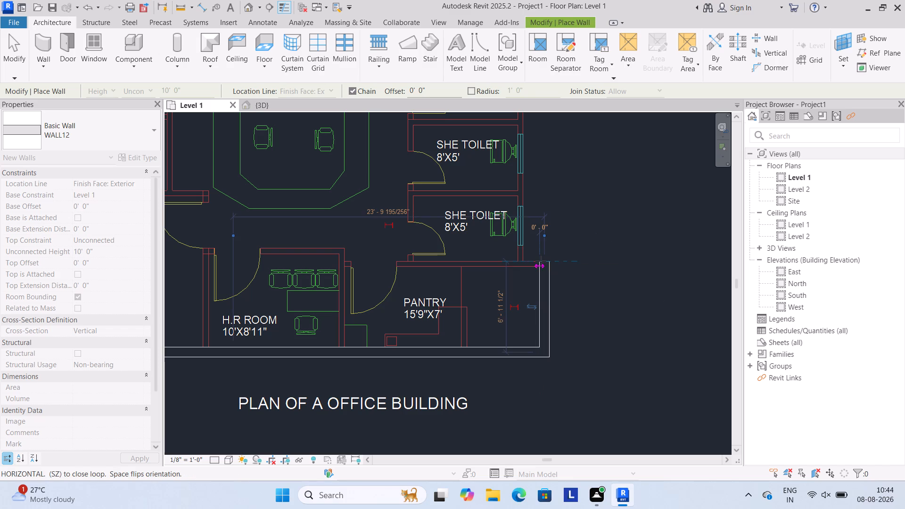
{"action": "key", "text": "Escape"}
{"action": "scroll", "coordinate": [523, 286], "scroll_direction": "down", "scroll_amount": 5}
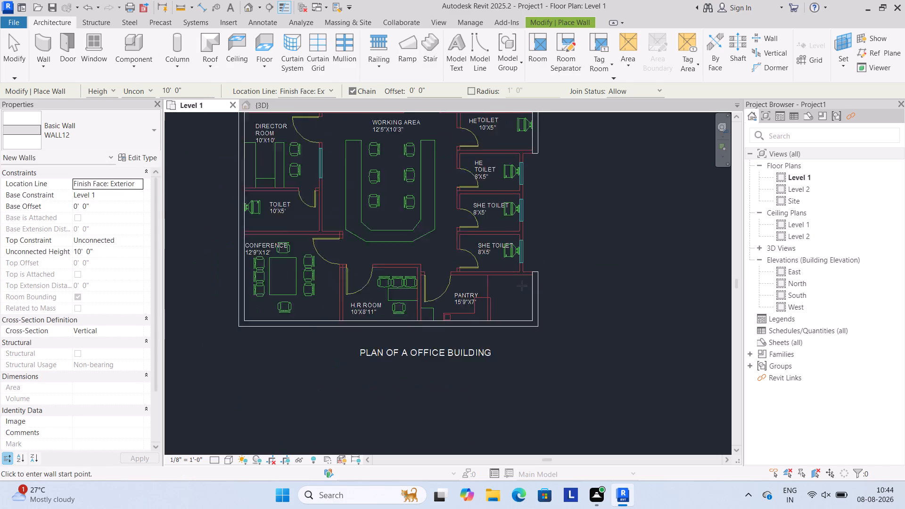
{"action": "middle_click_drag", "start_coordinate": [560, 244], "coordinate": [537, 282]}
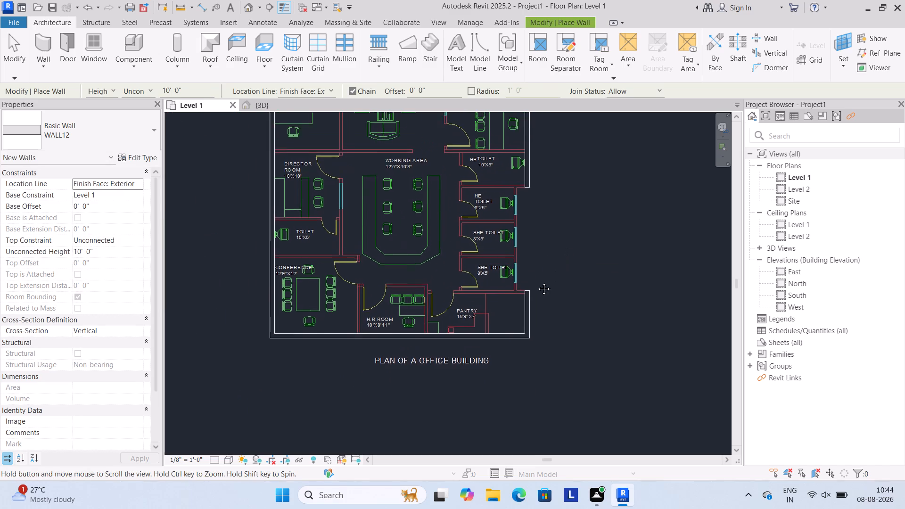
{"action": "middle_click_drag", "start_coordinate": [537, 282], "coordinate": [528, 293]}
{"action": "scroll", "coordinate": [528, 291], "scroll_direction": "down", "scroll_amount": 2}
{"action": "middle_click_drag", "start_coordinate": [548, 265], "coordinate": [539, 280]}
{"action": "key", "text": "Escape"}
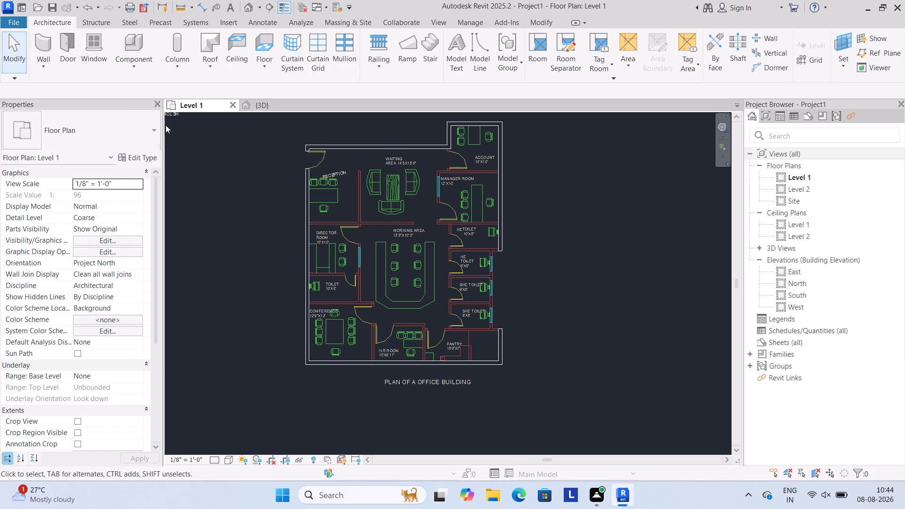
Start a new architectural wall, duplicate the Generic - 8" basic wall type and name the copy WALL13.
{"action": "left_click", "coordinate": [42, 64]}
{"action": "left_click", "coordinate": [48, 85]}
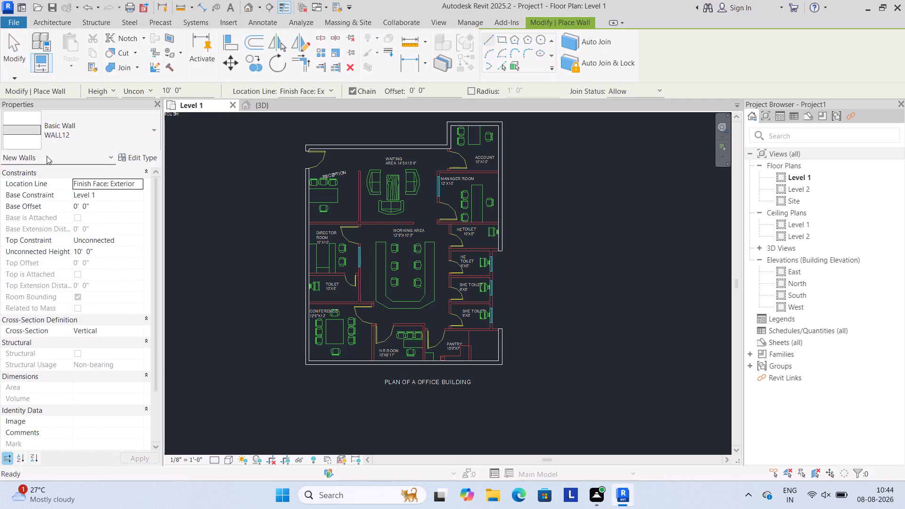
{"action": "left_click", "coordinate": [25, 129]}
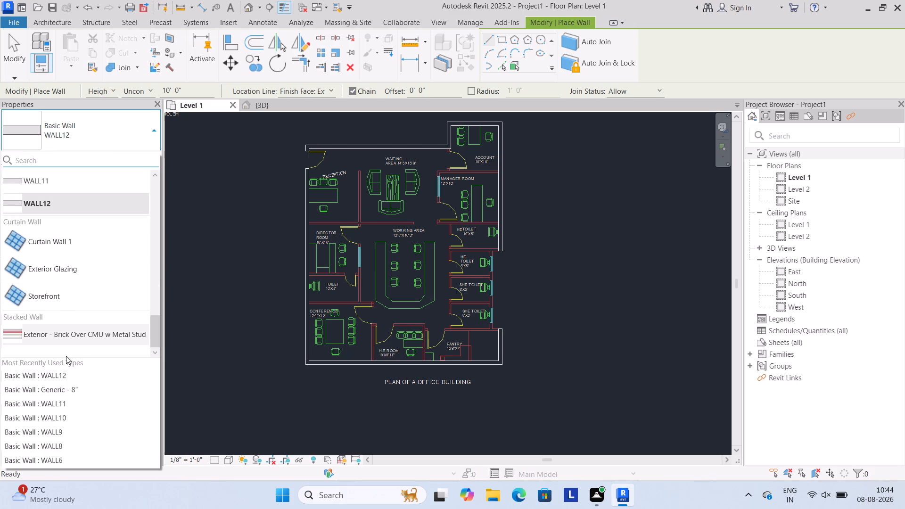
{"action": "left_click", "coordinate": [70, 390]}
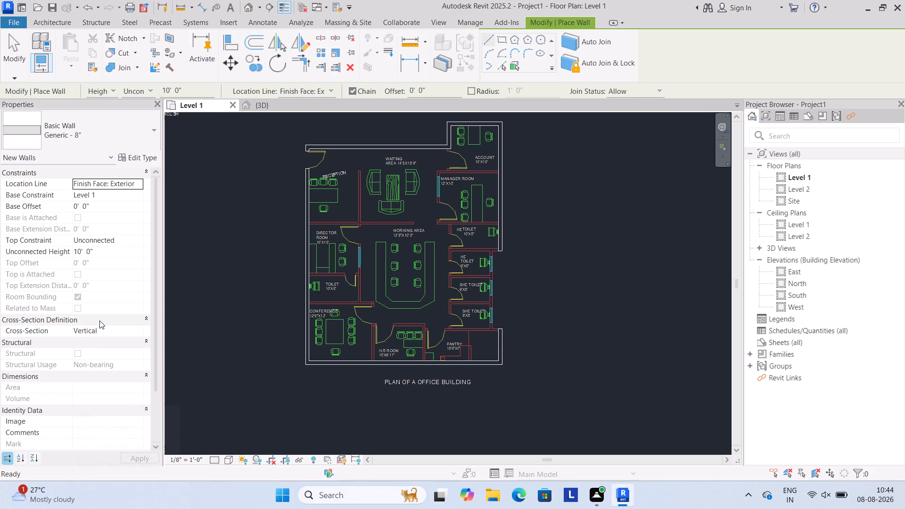
{"action": "left_click", "coordinate": [140, 157]}
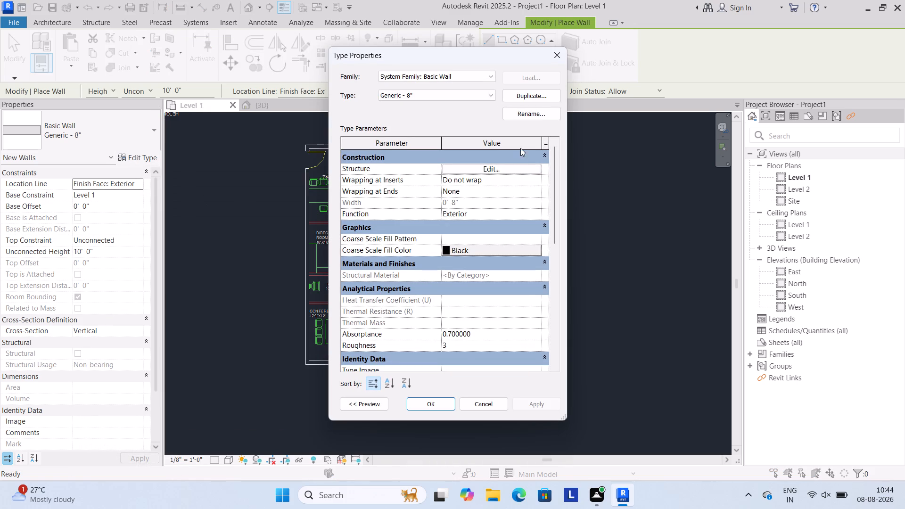
{"action": "left_click", "coordinate": [523, 98]}
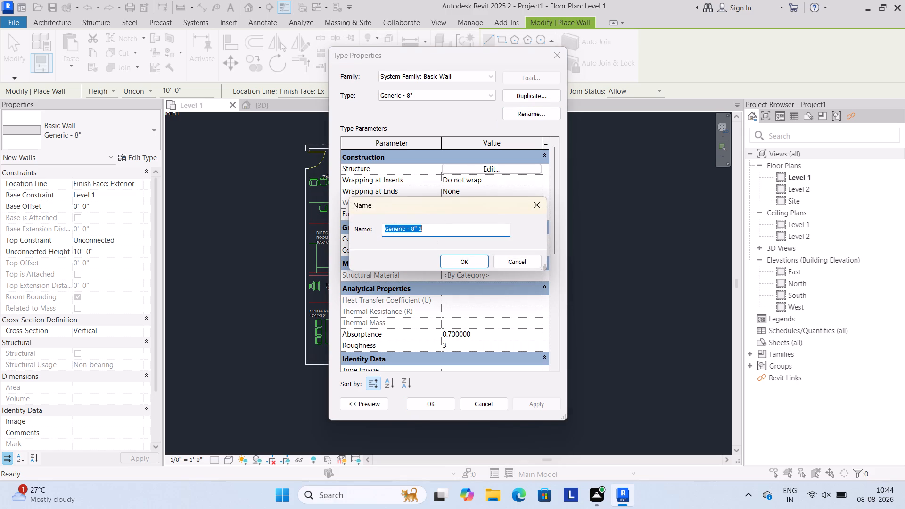
{"action": "key", "text": "BackSpace"}
{"action": "type", "text": "W1"}
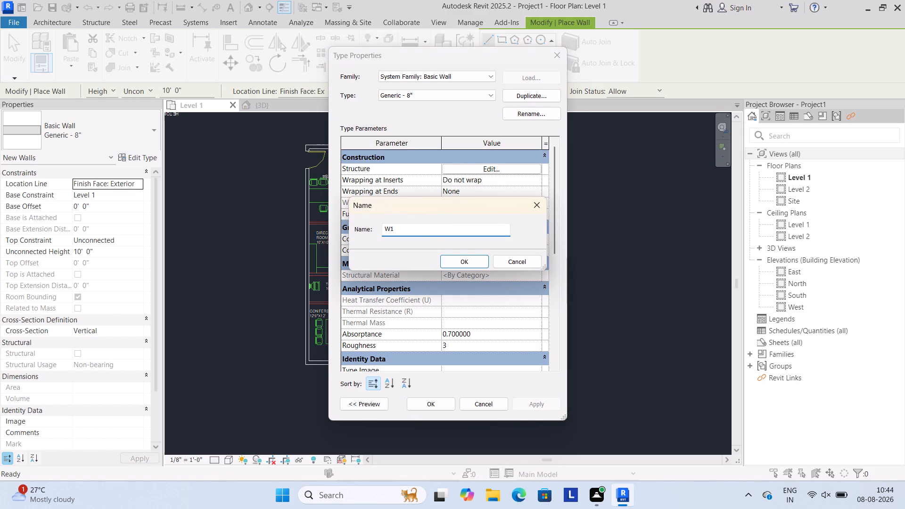
{"action": "key", "text": "BackSpace"}
{"action": "type", "text": "ALL"}
{"action": "type", "text": "13"}
{"action": "left_click", "coordinate": [471, 258]}
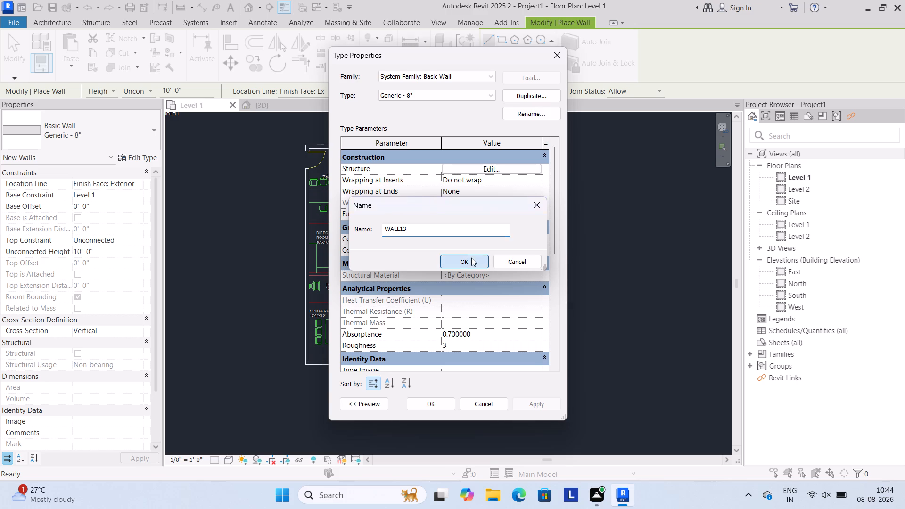
Set the structure layer thickness of WALL13 to 5" and accept the type for new walls.
{"action": "left_click", "coordinate": [490, 167]}
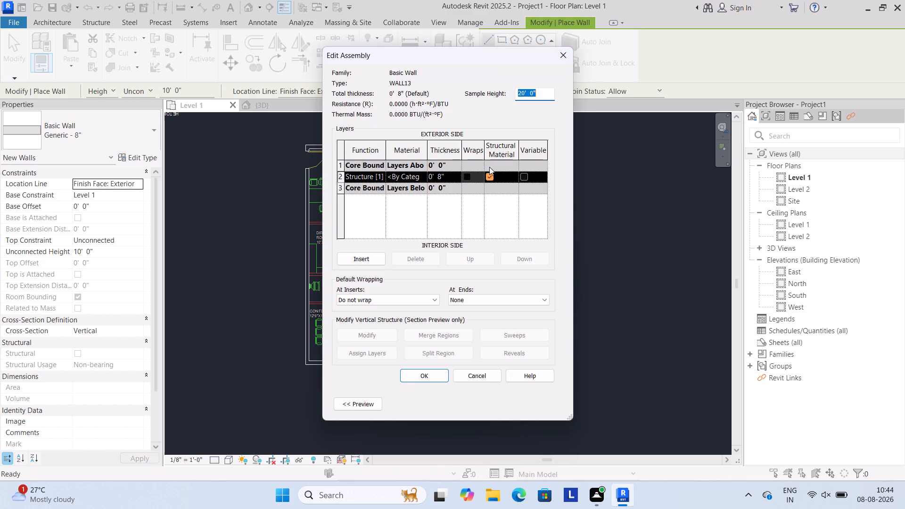
{"action": "left_click", "coordinate": [449, 175]}
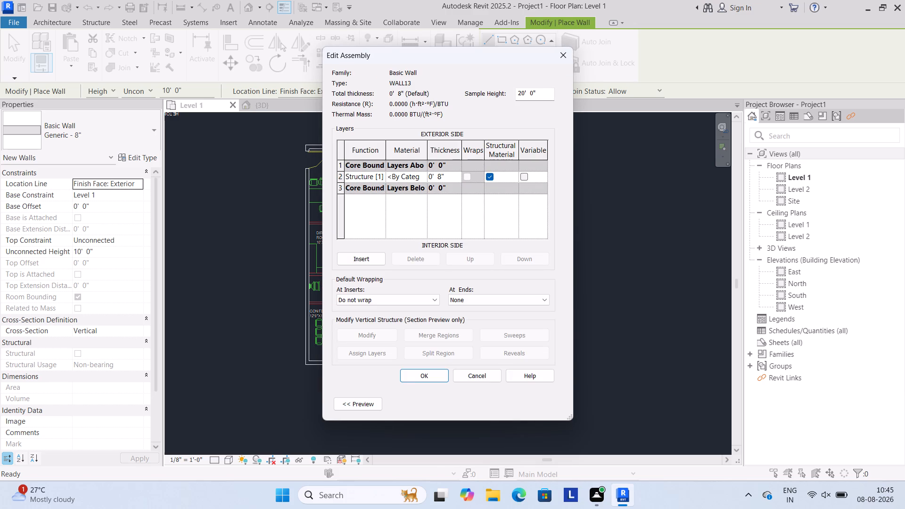
{"action": "key", "text": "BackSpace"}
{"action": "key", "text": "BackSpace"}
{"action": "key", "text": "BackSpace"}
{"action": "key", "text": "BackSpace"}
{"action": "key", "text": "BackSpace"}
{"action": "key", "text": "BackSpace"}
{"action": "key", "text": "BackSpace"}
{"action": "key", "text": "BackSpace"}
{"action": "key", "text": "BackSpace"}
{"action": "key", "text": "BackSpace"}
{"action": "key", "text": "BackSpace"}
{"action": "key", "text": "BackSpace"}
{"action": "key", "text": "BackSpace"}
{"action": "key", "text": "BackSpace"}
{"action": "key", "text": "BackSpace"}
{"action": "key", "text": "BackSpace"}
{"action": "key", "text": "BackSpace"}
{"action": "key", "text": "BackSpace"}
{"action": "key", "text": "BackSpace"}
{"action": "key", "text": "BackSpace"}
{"action": "type", "text": "5\""}
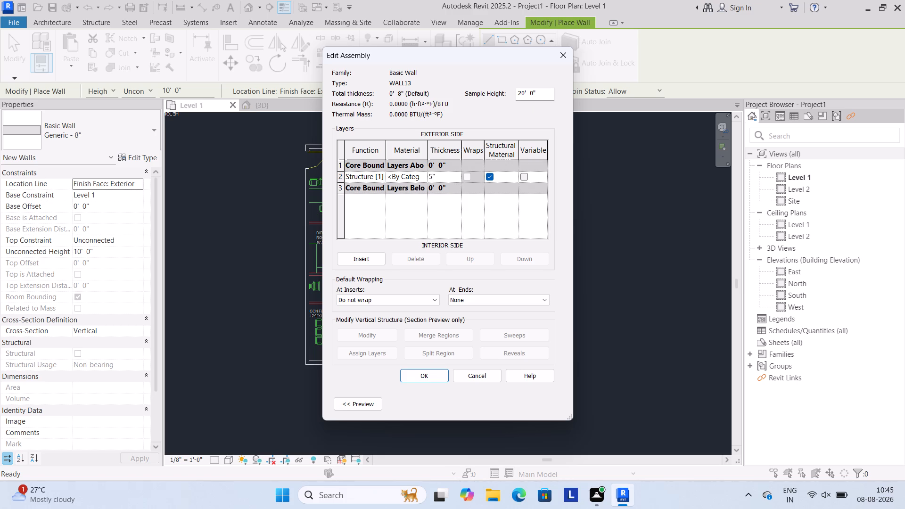
{"action": "key", "text": "Return"}
{"action": "left_click", "coordinate": [429, 375]}
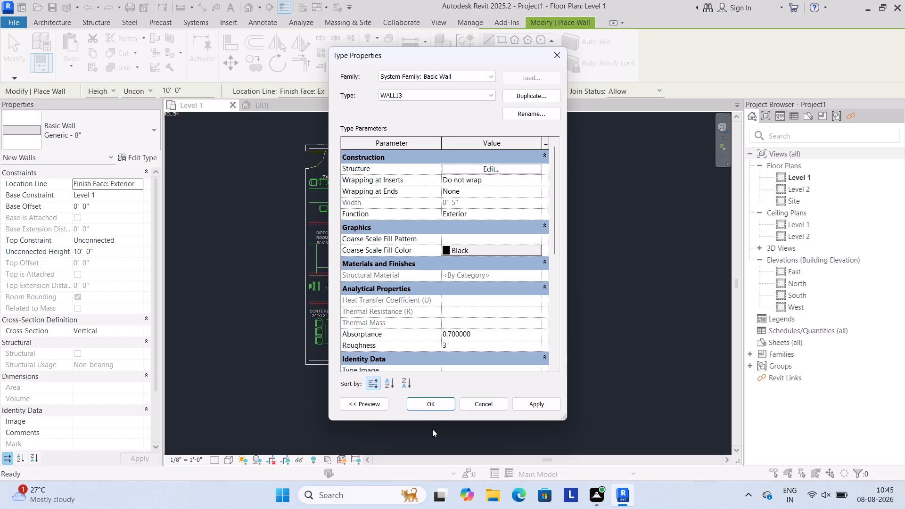
{"action": "left_click", "coordinate": [433, 403]}
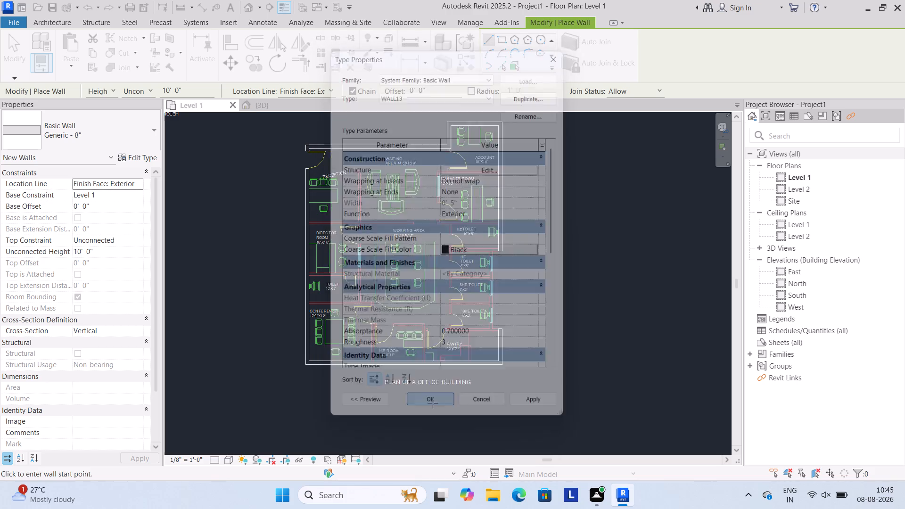
Draw a WALL13 wall about 11' 3 1/2" long between the pantry and SHE TOILET, from the outer wall's inner corner to the pantry door opening.
{"action": "scroll", "coordinate": [483, 337], "scroll_direction": "up", "scroll_amount": 3}
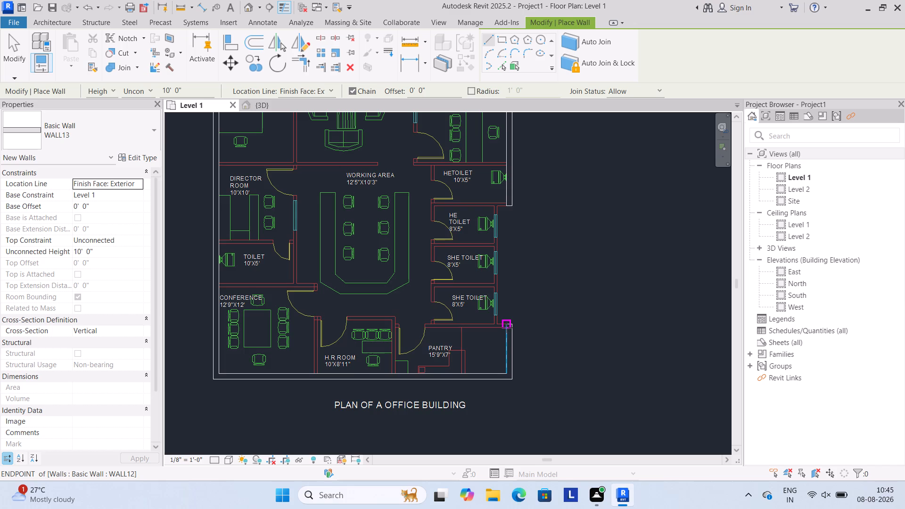
{"action": "scroll", "coordinate": [507, 328], "scroll_direction": "up", "scroll_amount": 3}
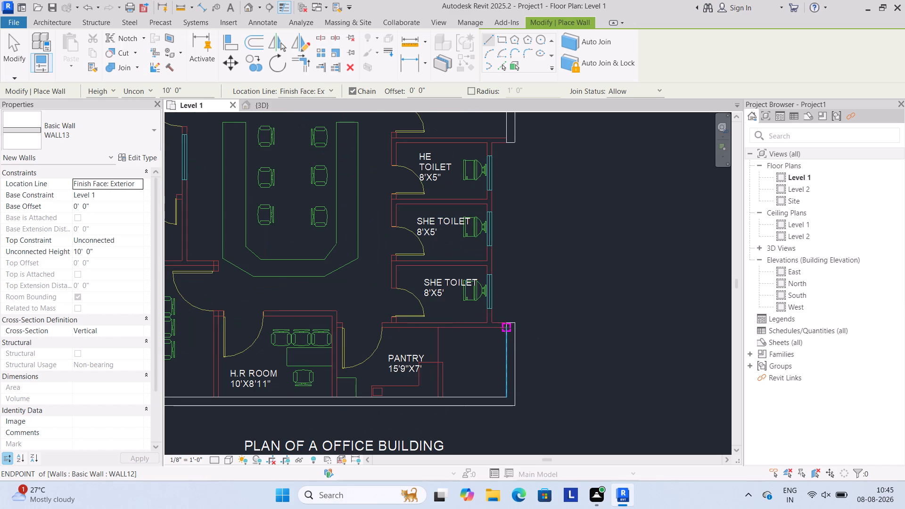
{"action": "scroll", "coordinate": [505, 328], "scroll_direction": "up", "scroll_amount": 3}
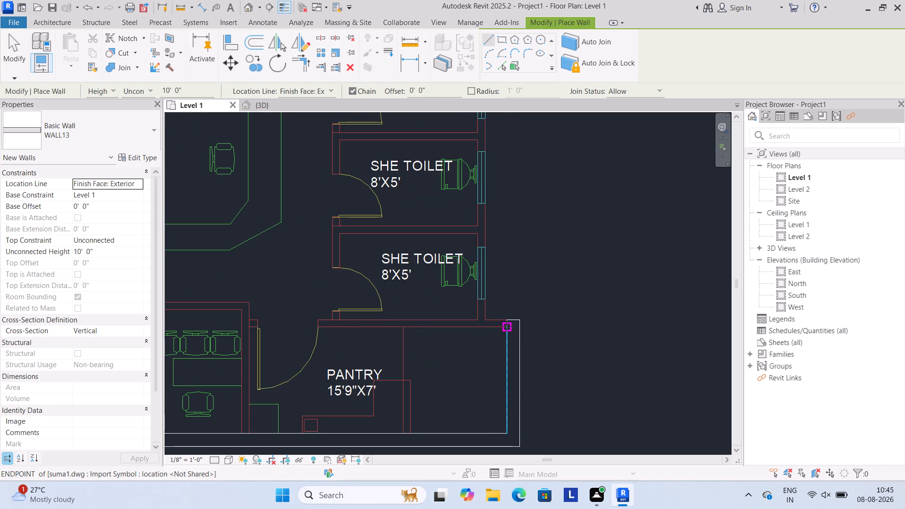
{"action": "scroll", "coordinate": [506, 328], "scroll_direction": "up", "scroll_amount": 3}
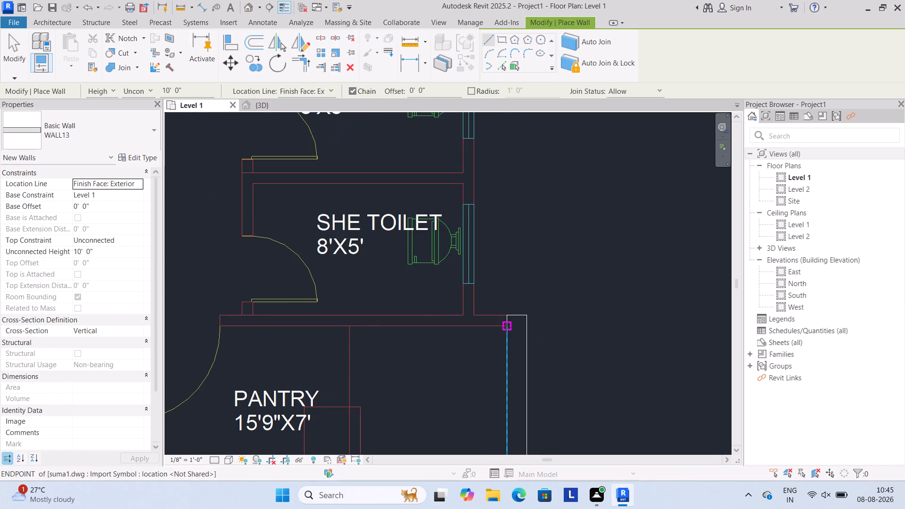
{"action": "left_click", "coordinate": [506, 326]}
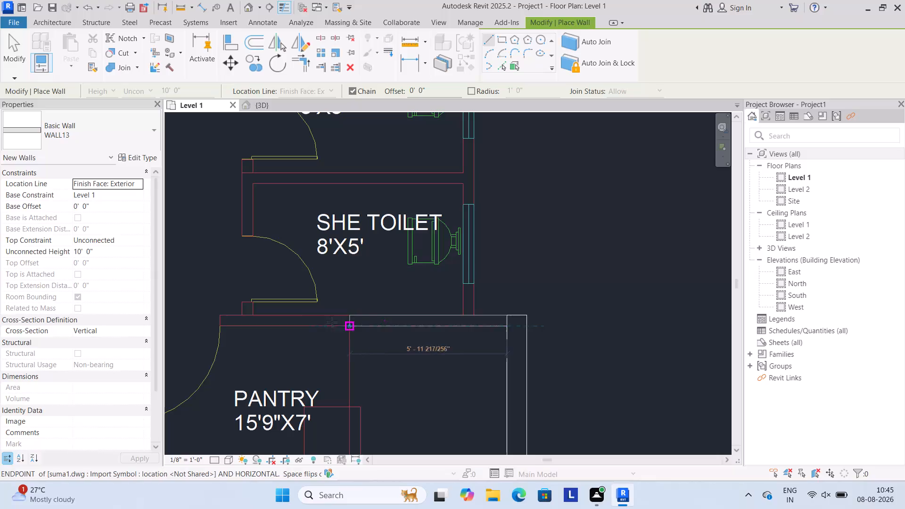
{"action": "left_click", "coordinate": [220, 325]}
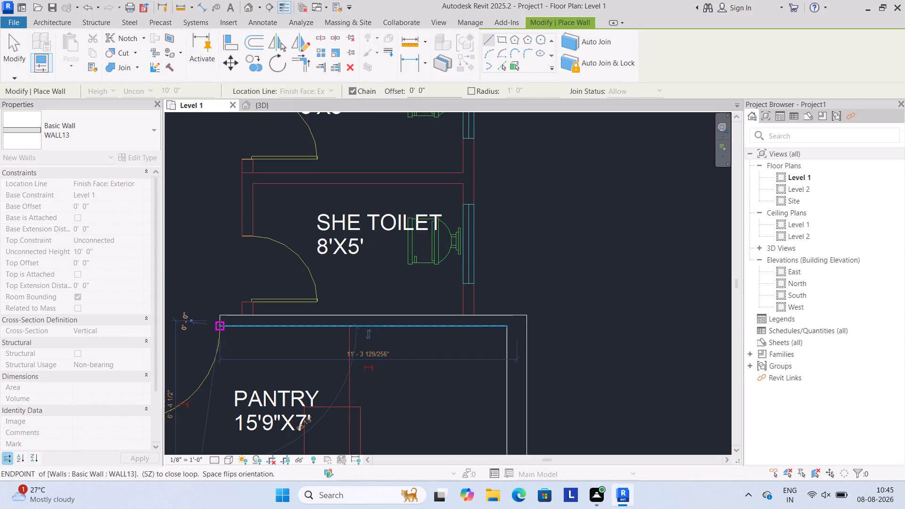
{"action": "key", "text": "Escape"}
{"action": "scroll", "coordinate": [220, 325], "scroll_direction": "down", "scroll_amount": 4}
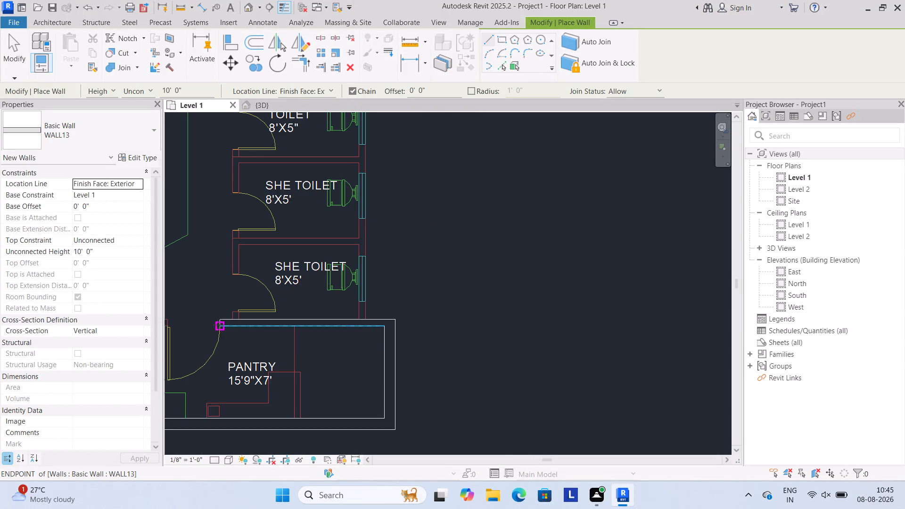
Start a new architectural wall, duplicate the Generic - 8" basic wall type and name the copy WALL14.
{"action": "key", "text": "Escape"}
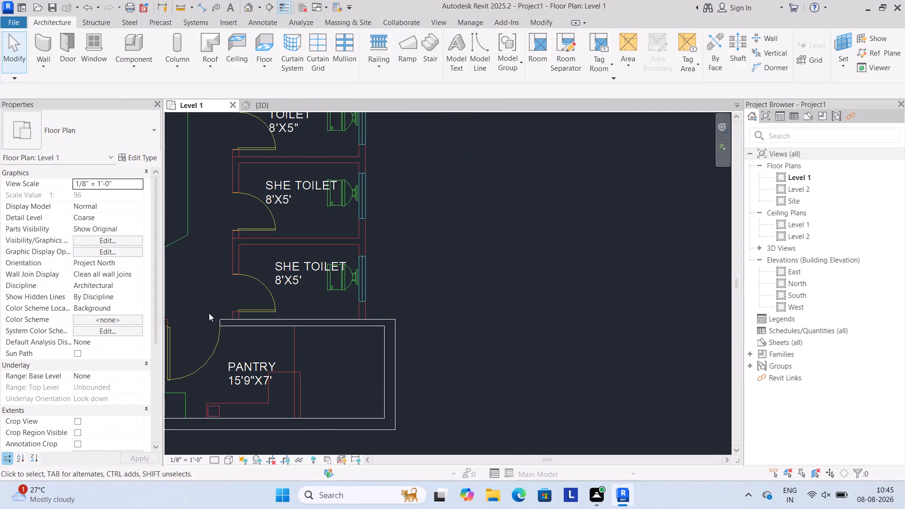
{"action": "middle_click_drag", "start_coordinate": [199, 303], "coordinate": [329, 319]}
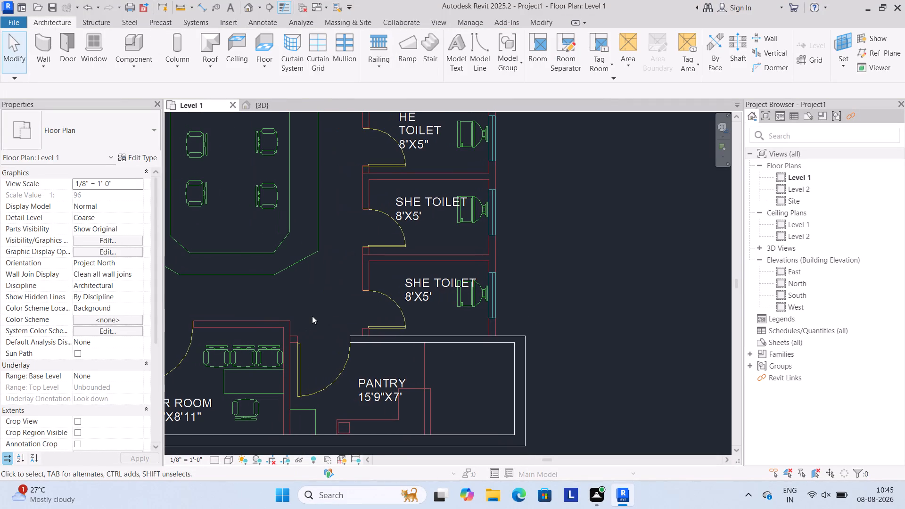
{"action": "scroll", "coordinate": [312, 316], "scroll_direction": "down", "scroll_amount": 2}
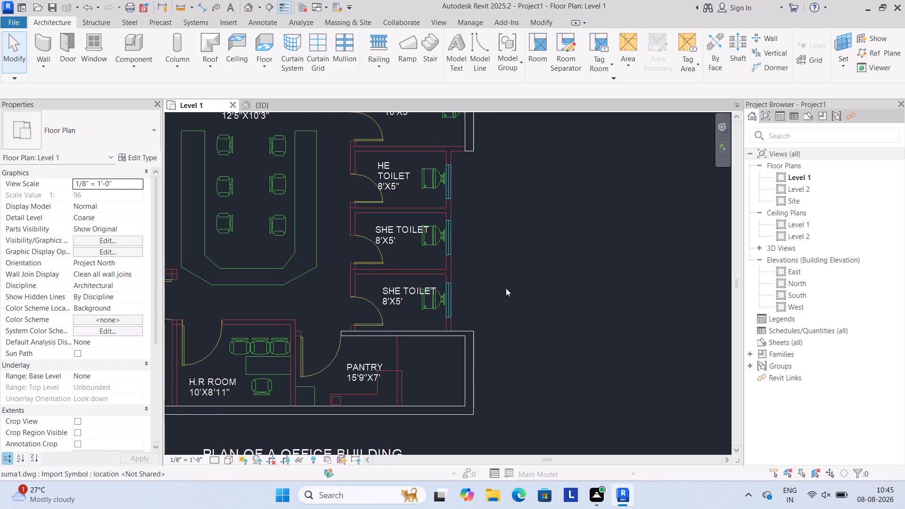
{"action": "left_click", "coordinate": [42, 64]}
{"action": "left_click", "coordinate": [46, 84]}
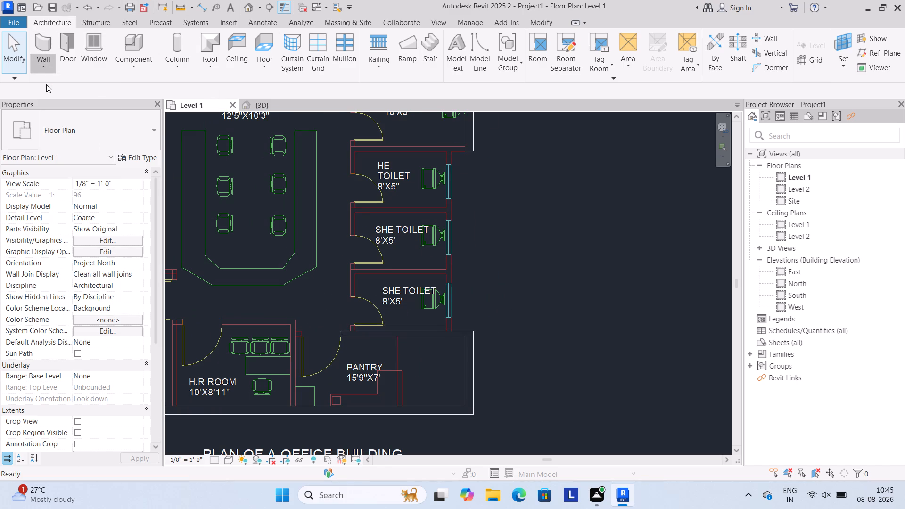
{"action": "left_click", "coordinate": [23, 130]}
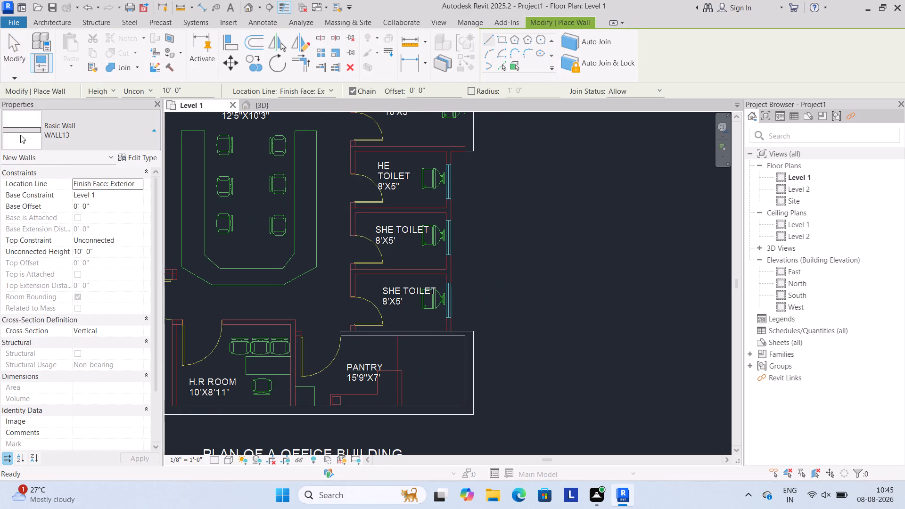
{"action": "left_click", "coordinate": [51, 389]}
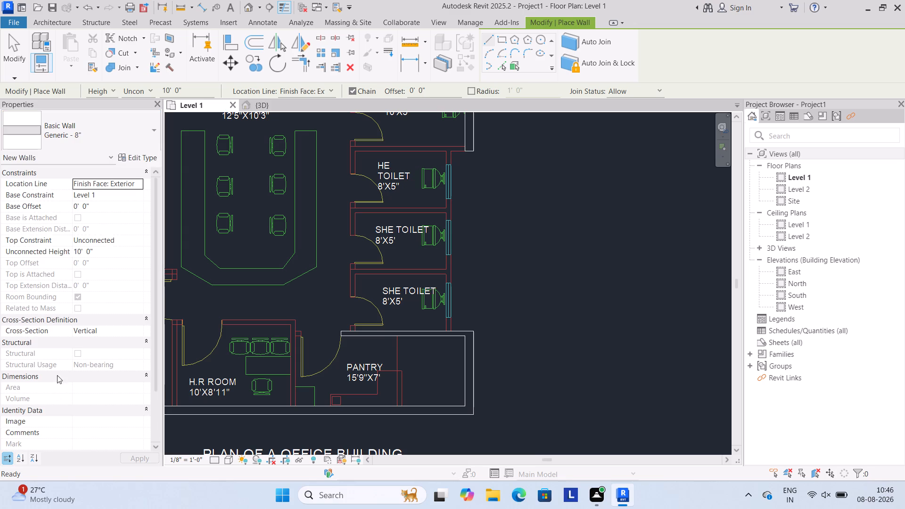
{"action": "left_click", "coordinate": [145, 158]}
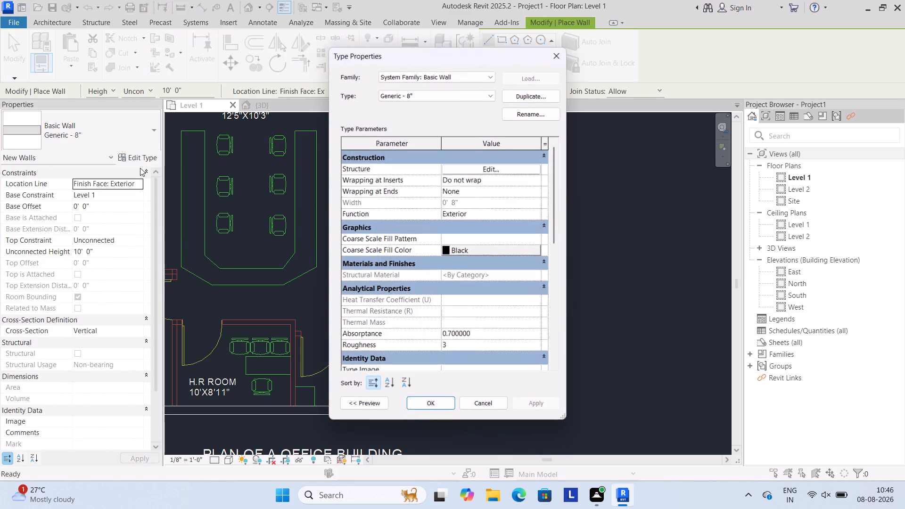
{"action": "left_click", "coordinate": [524, 96]}
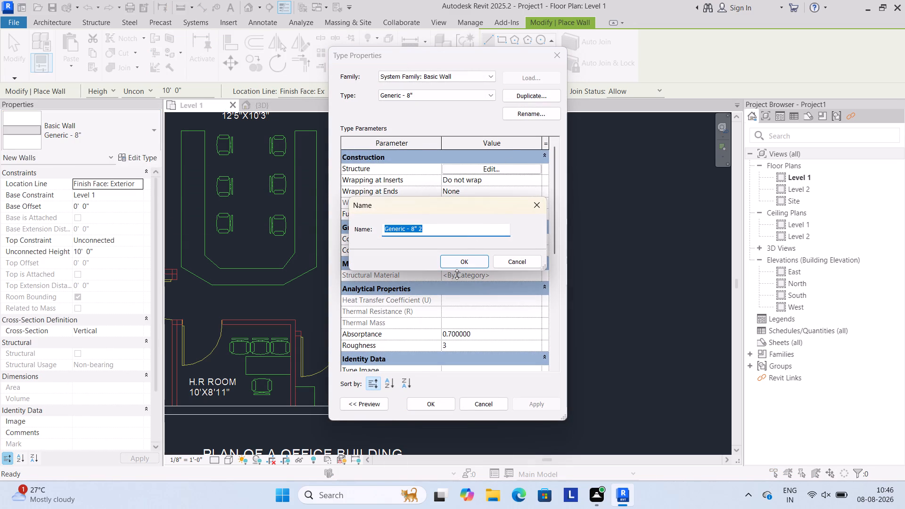
{"action": "key", "text": "BackSpace"}
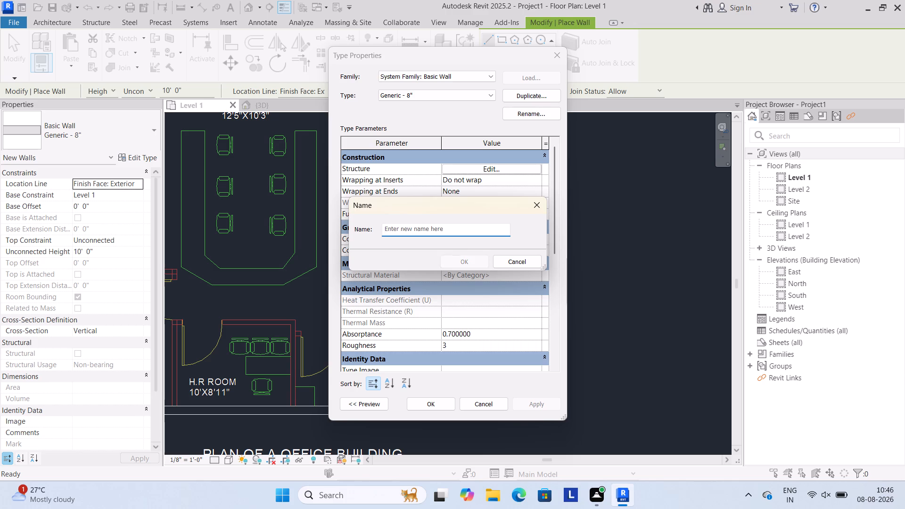
{"action": "type", "text": "WALL14"}
{"action": "left_click", "coordinate": [469, 259]}
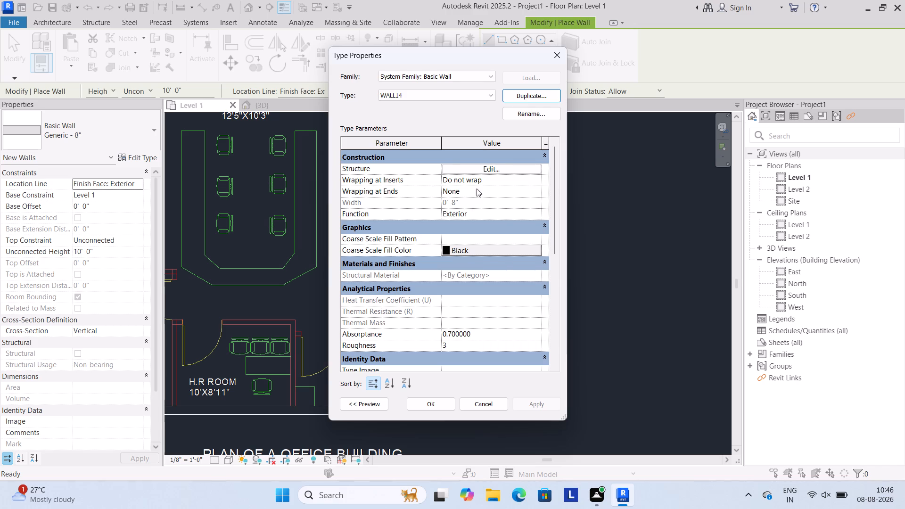
Set WALL14's sample height to 10" and its structure layer thickness to 5", and accept the type for new walls.
{"action": "left_click", "coordinate": [505, 170]}
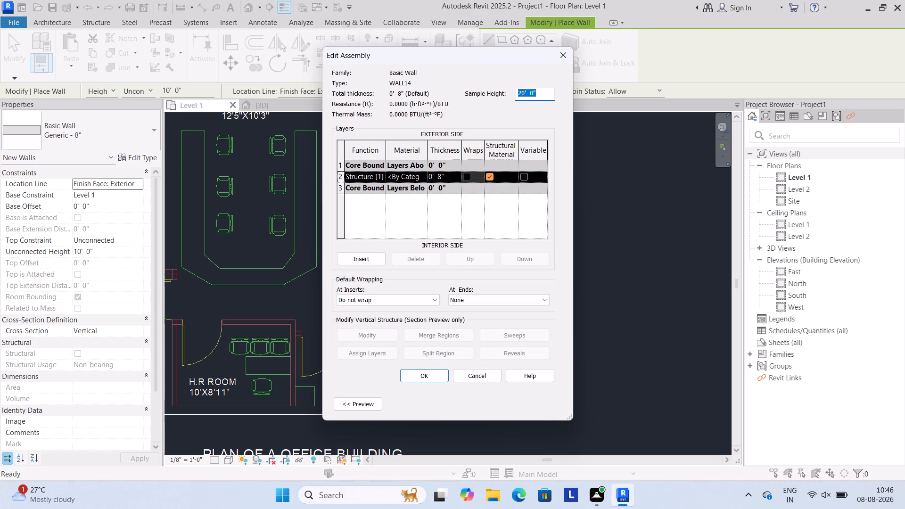
{"action": "key", "text": "BackSpace"}
{"action": "type", "text": "10'"}
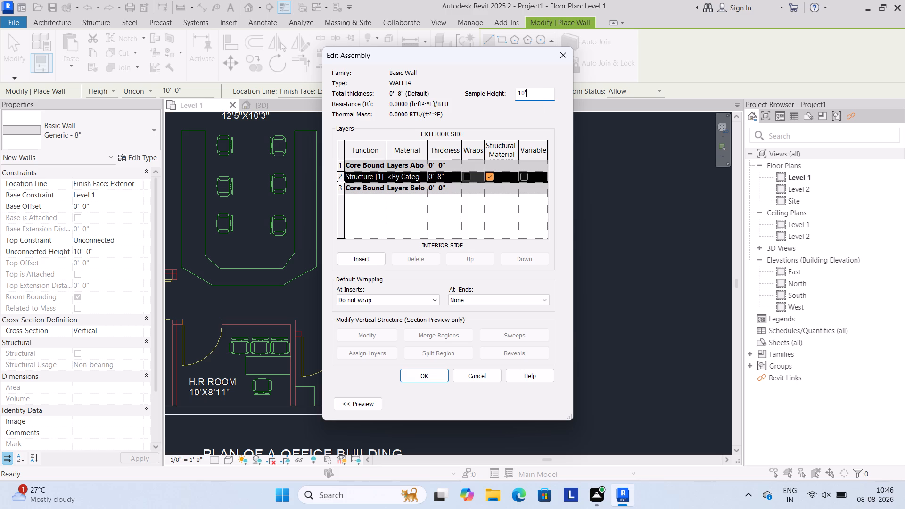
{"action": "key", "text": "BackSpace"}
{"action": "key", "text": "shift+quotedbl"}
{"action": "left_click", "coordinate": [452, 174]}
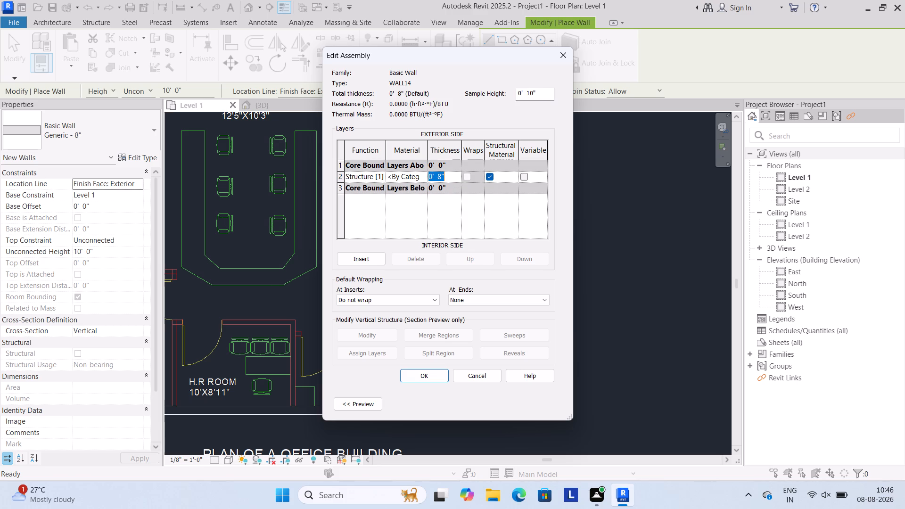
{"action": "key", "text": "BackSpace"}
{"action": "key", "text": "5"}
{"action": "key", "text": "shift+quotedbl"}
{"action": "left_click", "coordinate": [424, 376]}
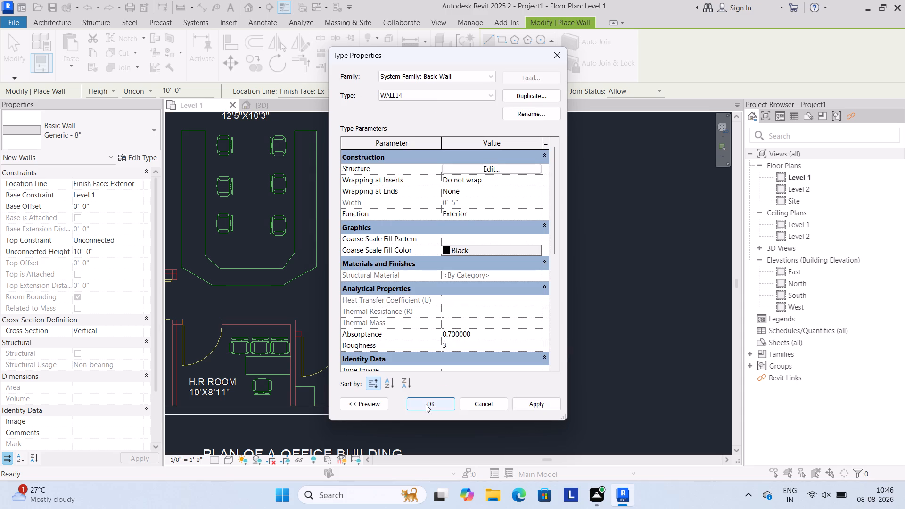
{"action": "left_click", "coordinate": [426, 404]}
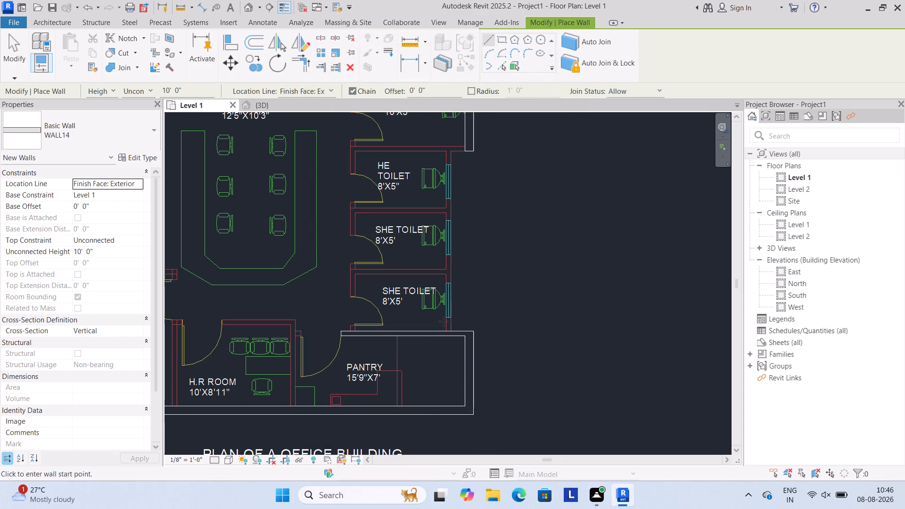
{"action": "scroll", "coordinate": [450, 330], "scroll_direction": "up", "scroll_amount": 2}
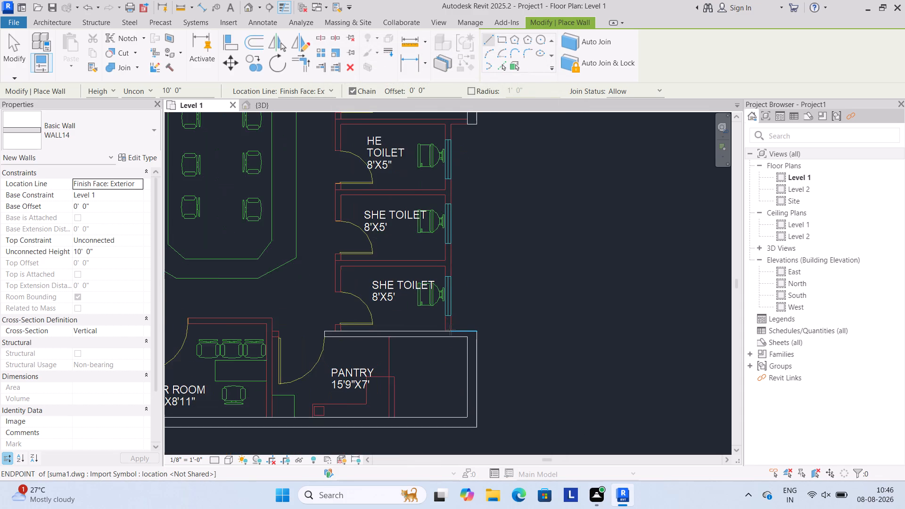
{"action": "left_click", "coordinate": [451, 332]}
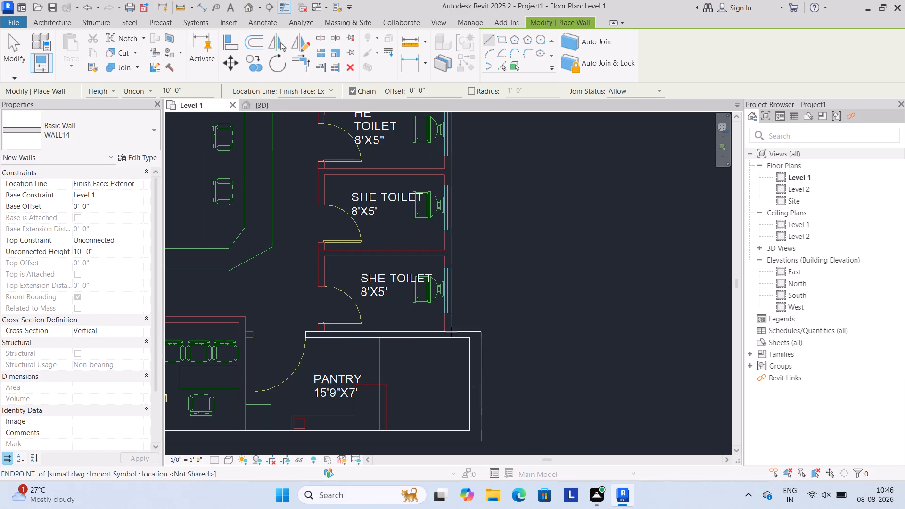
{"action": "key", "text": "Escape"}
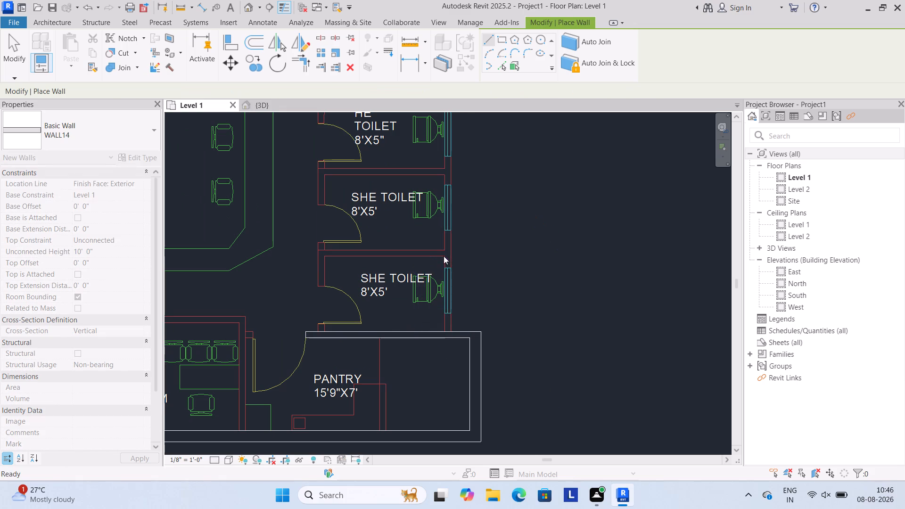
Restart the architectural wall with the Generic - 8" basic wall type and open its type properties.
{"action": "scroll", "coordinate": [448, 304], "scroll_direction": "down", "scroll_amount": 2}
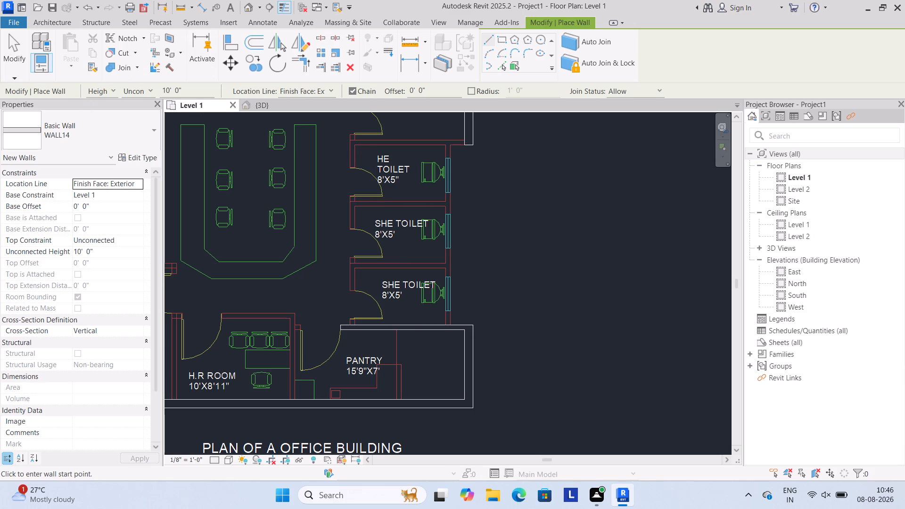
{"action": "left_click", "coordinate": [46, 23]}
{"action": "left_click", "coordinate": [41, 63]}
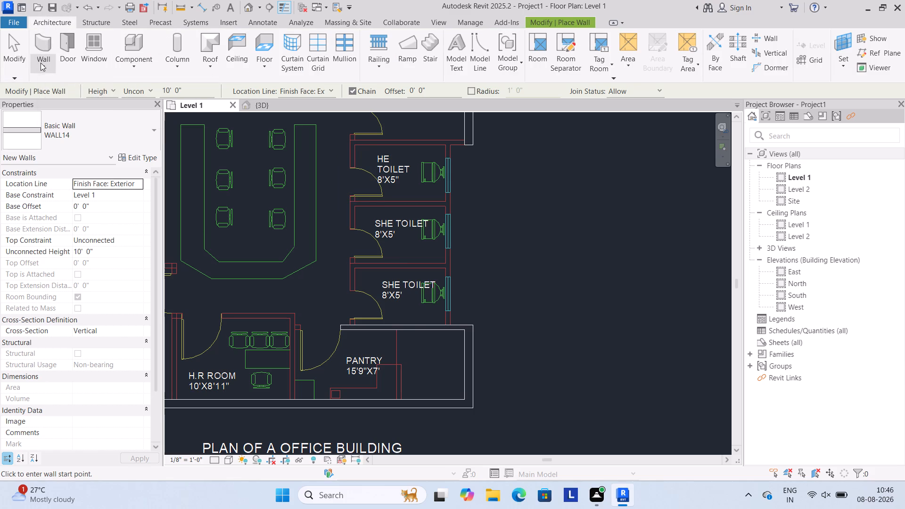
{"action": "left_click", "coordinate": [50, 82]}
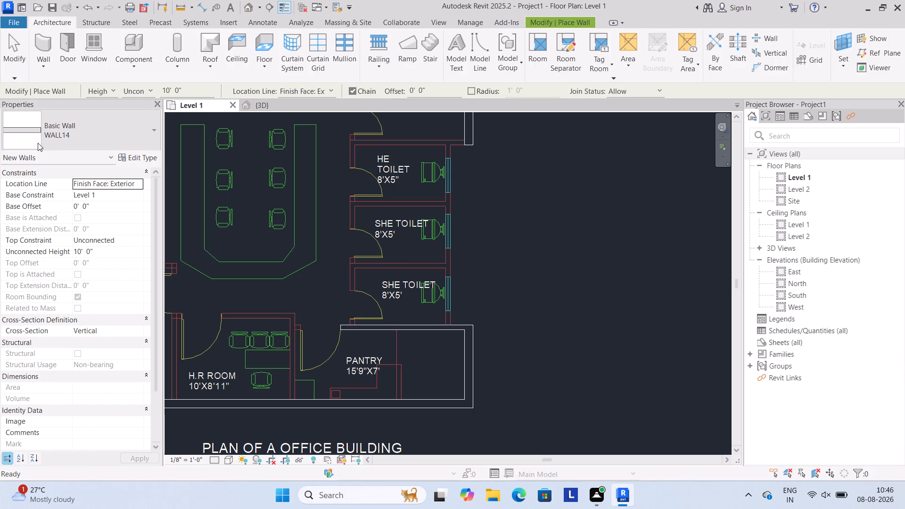
{"action": "left_click", "coordinate": [29, 131]}
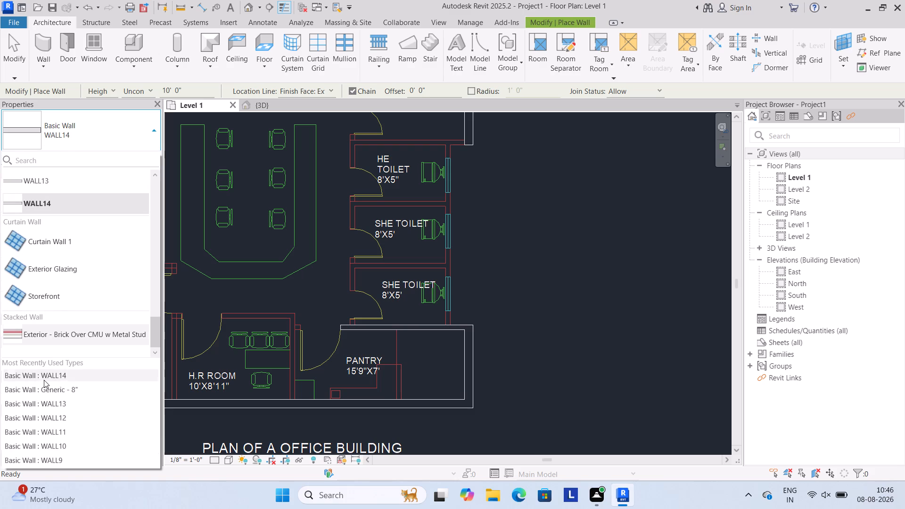
{"action": "left_click", "coordinate": [44, 390]}
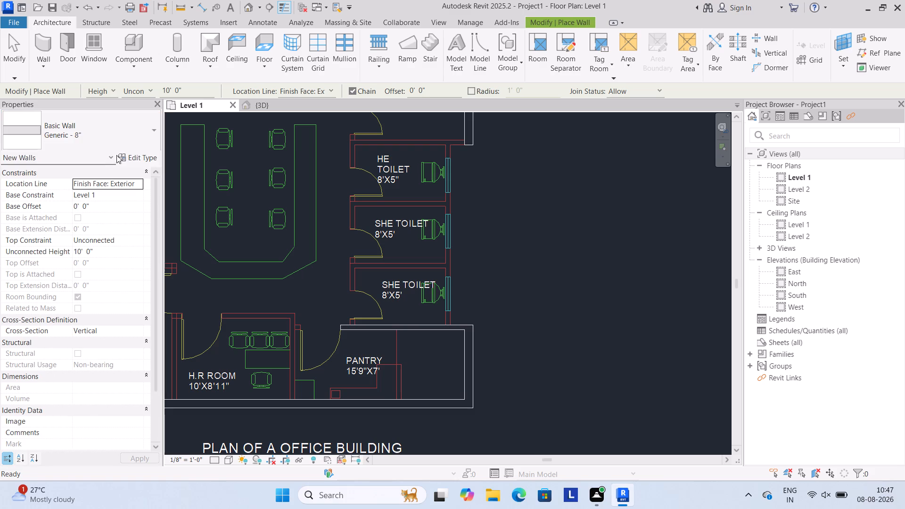
{"action": "left_click", "coordinate": [134, 155]}
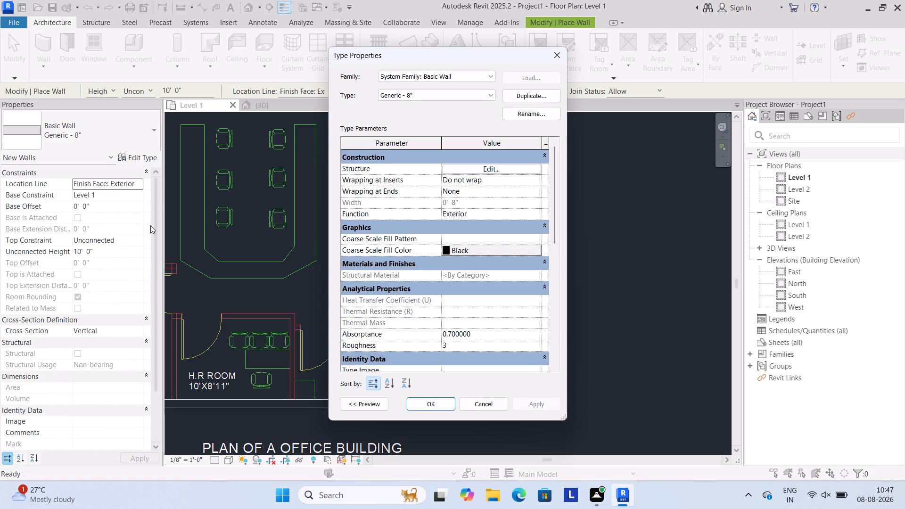
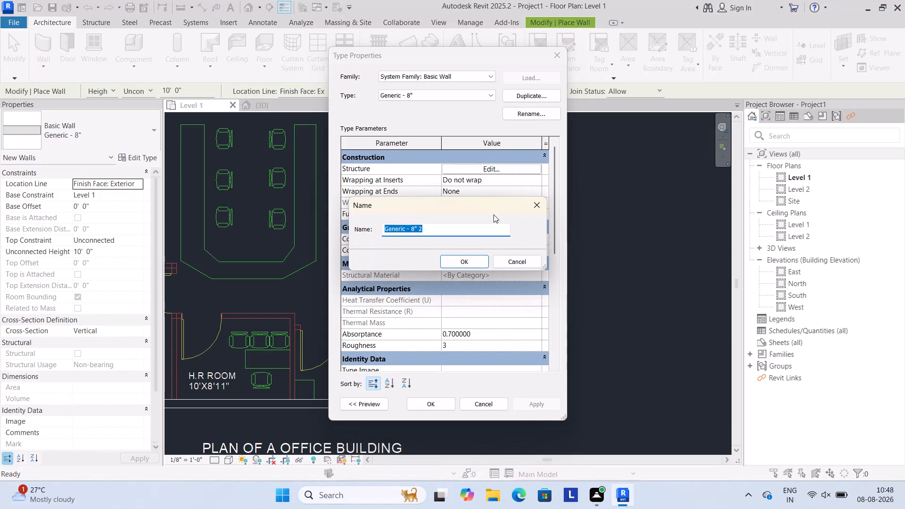
Name the duplicated Generic - 8" basic wall type WALL15.
{"action": "key", "text": "BackSpace"}
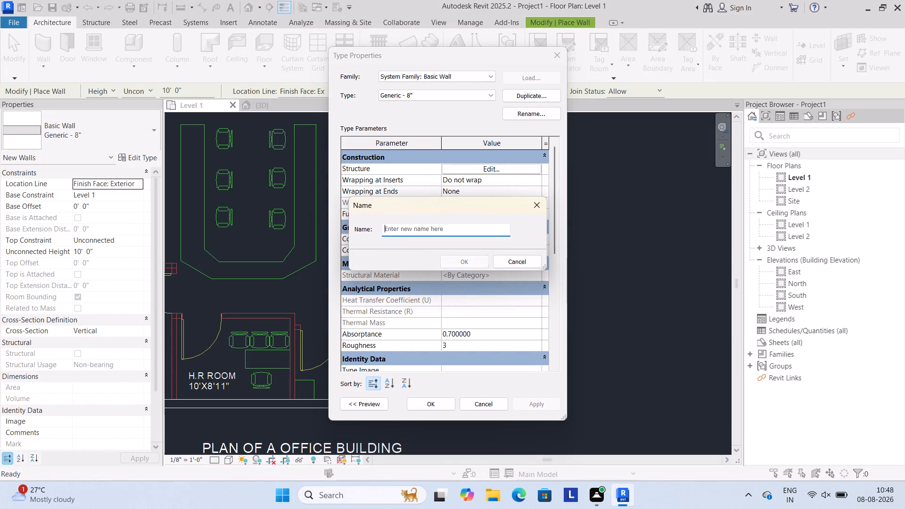
{"action": "type", "text": "WALL15"}
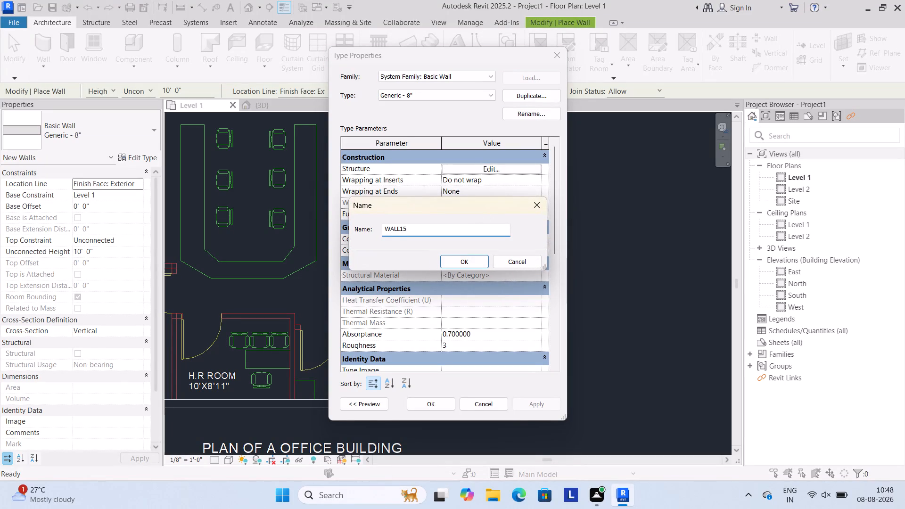
{"action": "left_click", "coordinate": [465, 263]}
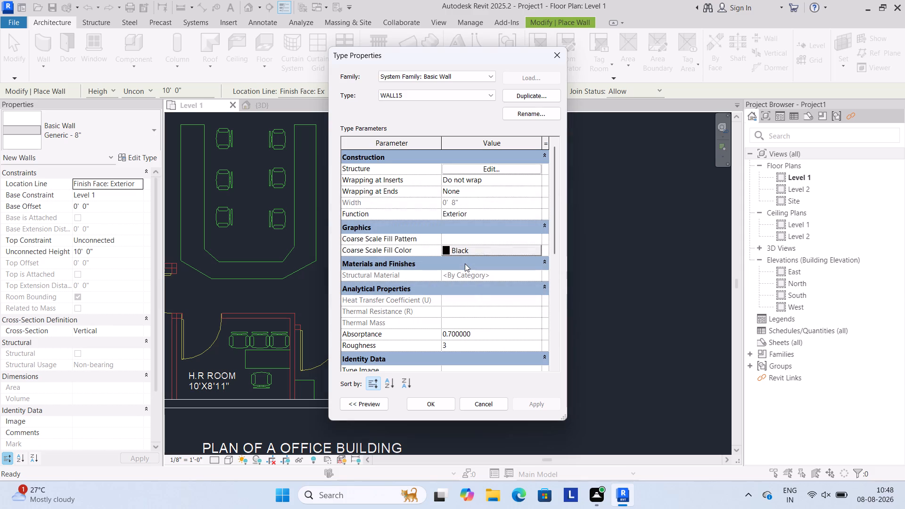
Set WALL15's sample height to 10" and its structure layer thickness to 5", and accept the type for new walls.
{"action": "left_click", "coordinate": [495, 166]}
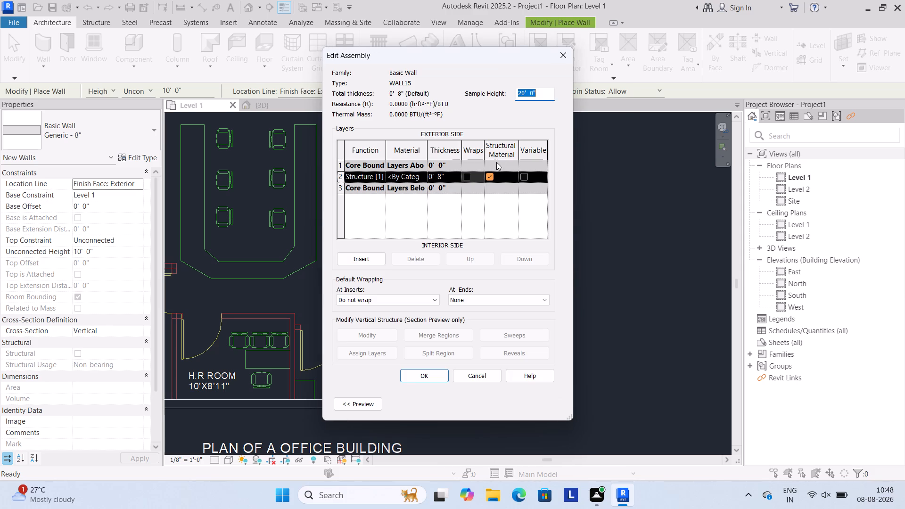
{"action": "key", "text": "BackSpace"}
{"action": "type", "text": "10"}
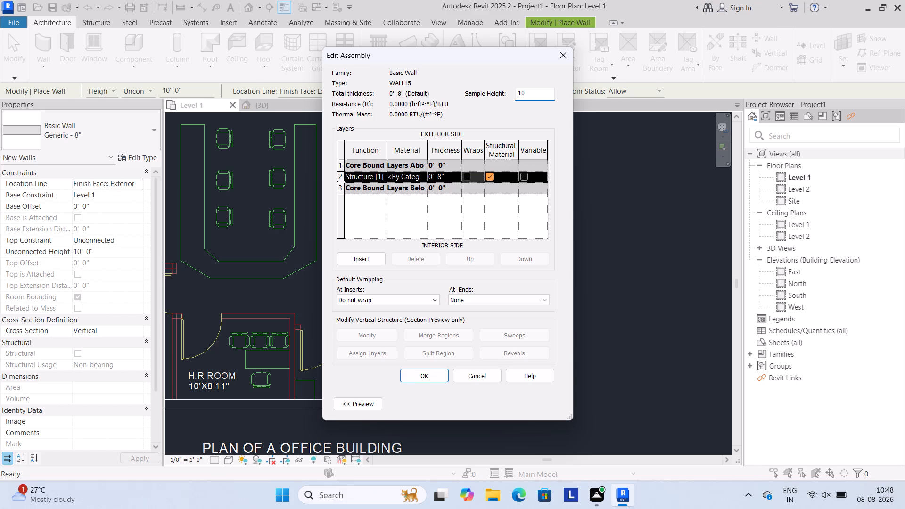
{"action": "key", "text": "apostrophe"}
{"action": "key", "text": "BackSpace"}
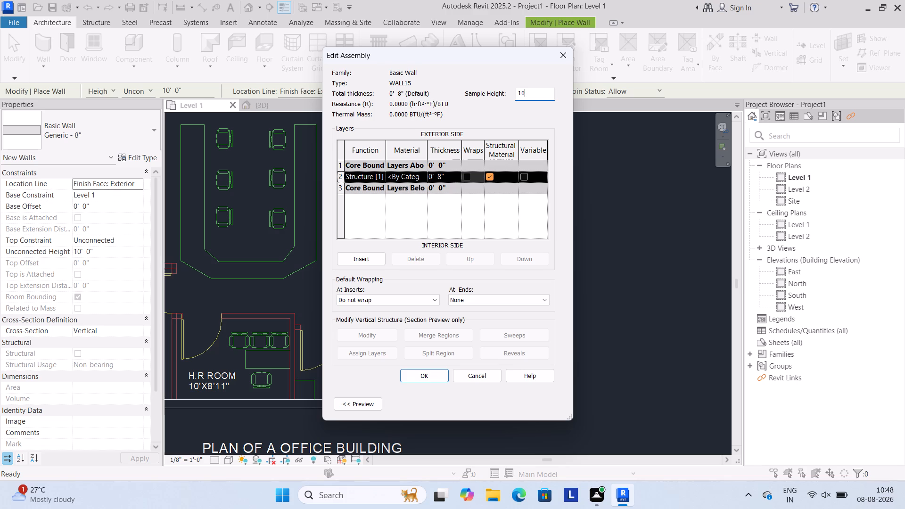
{"action": "key", "text": "shift+quotedbl"}
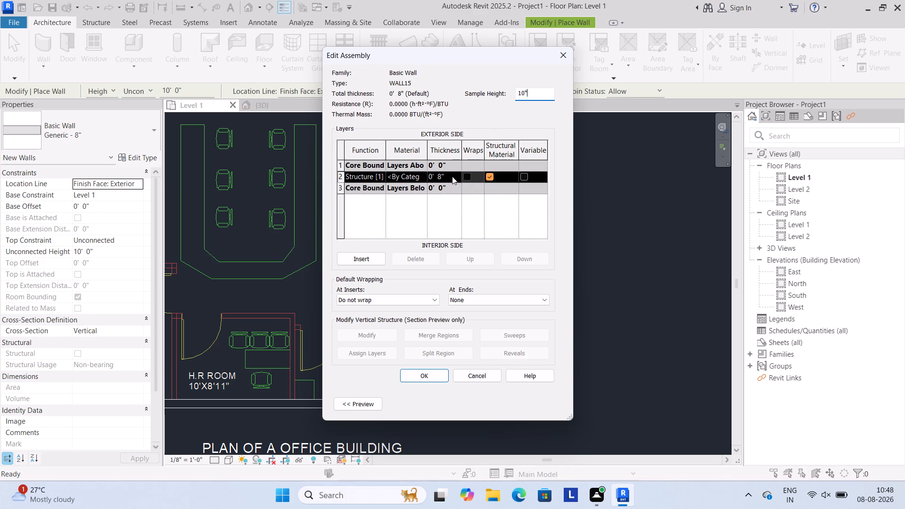
{"action": "left_click", "coordinate": [451, 173]}
{"action": "key", "text": "BackSpace"}
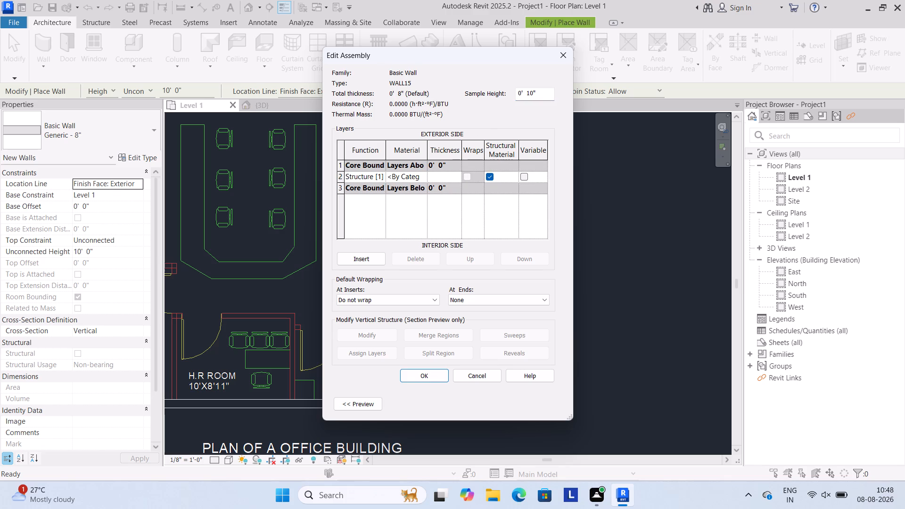
{"action": "key", "text": "5"}
{"action": "key", "text": "shift+quotedbl"}
{"action": "left_click", "coordinate": [423, 373]}
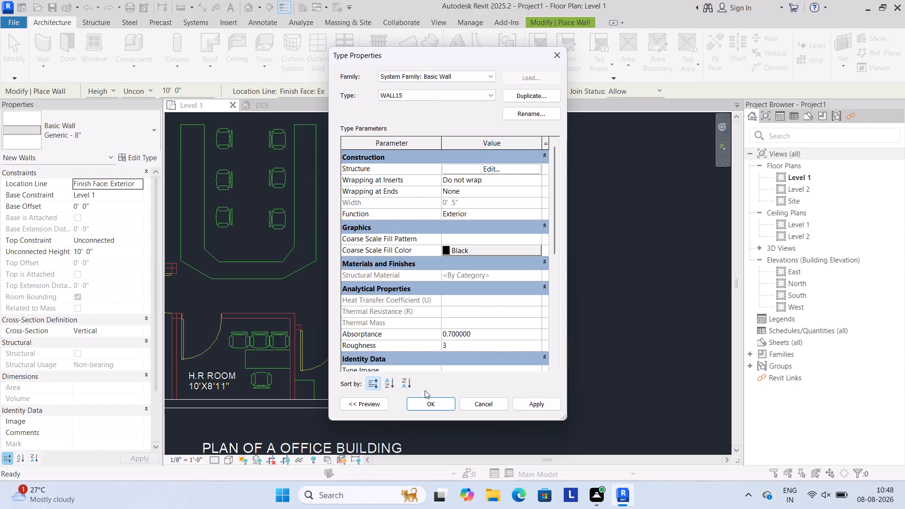
{"action": "left_click", "coordinate": [428, 400]}
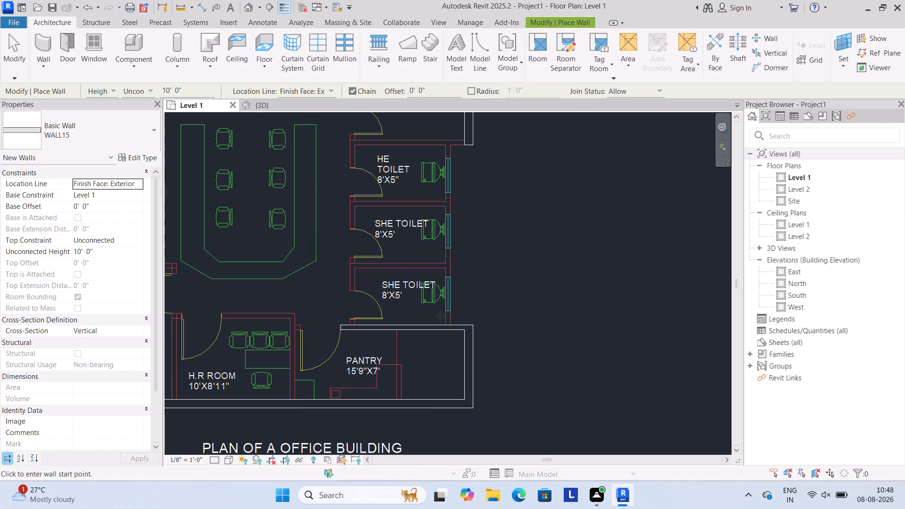
Draw a WALL15 wall about 16' long on the toilets' window side, from the pantry wall up to the outer wall beside the 10'X5" HETOILET.
{"action": "scroll", "coordinate": [440, 315], "scroll_direction": "up", "scroll_amount": 2}
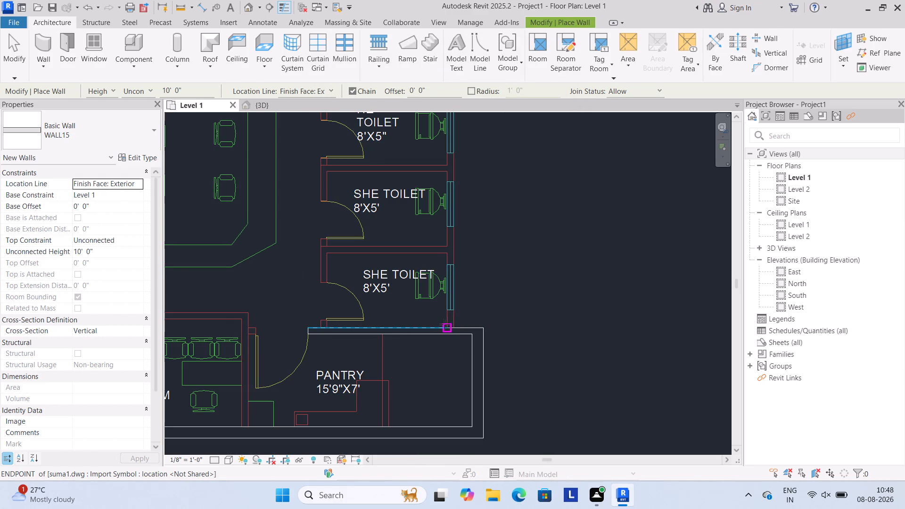
{"action": "left_click", "coordinate": [446, 328]}
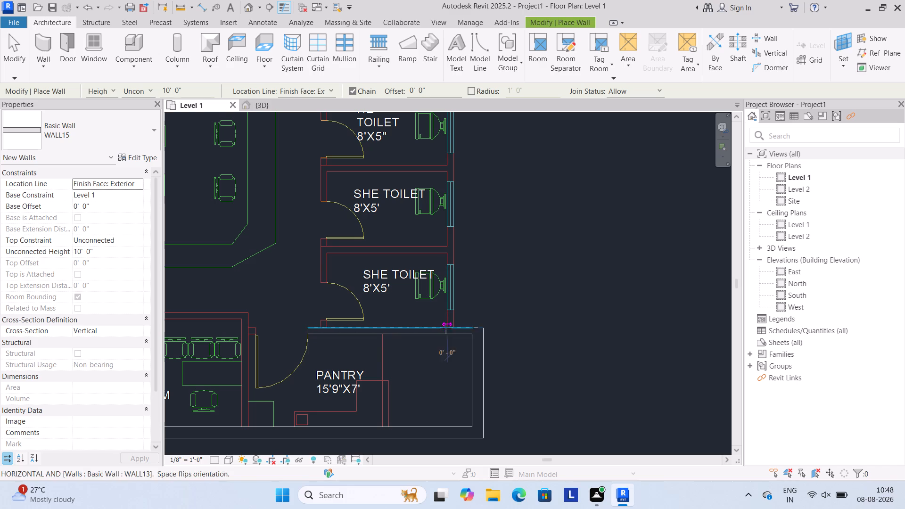
{"action": "scroll", "coordinate": [450, 209], "scroll_direction": "down", "scroll_amount": 2}
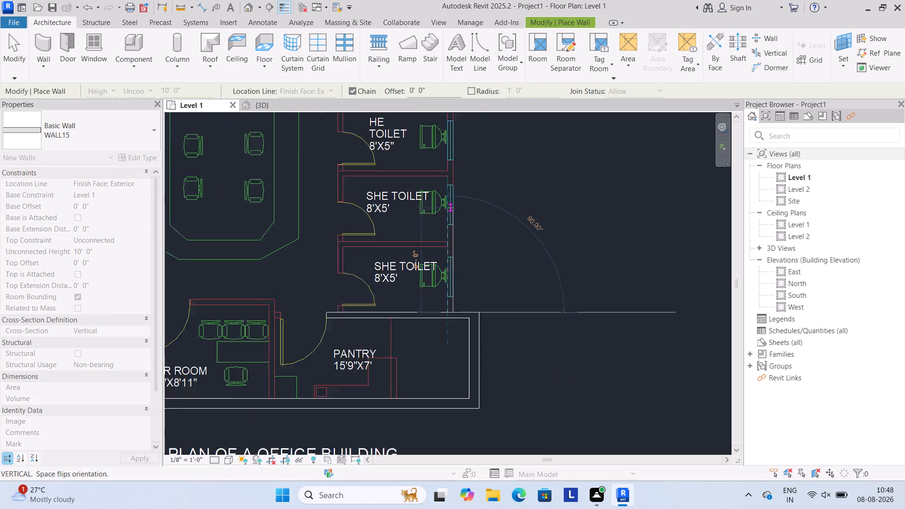
{"action": "middle_click_drag", "start_coordinate": [450, 208], "coordinate": [434, 256]}
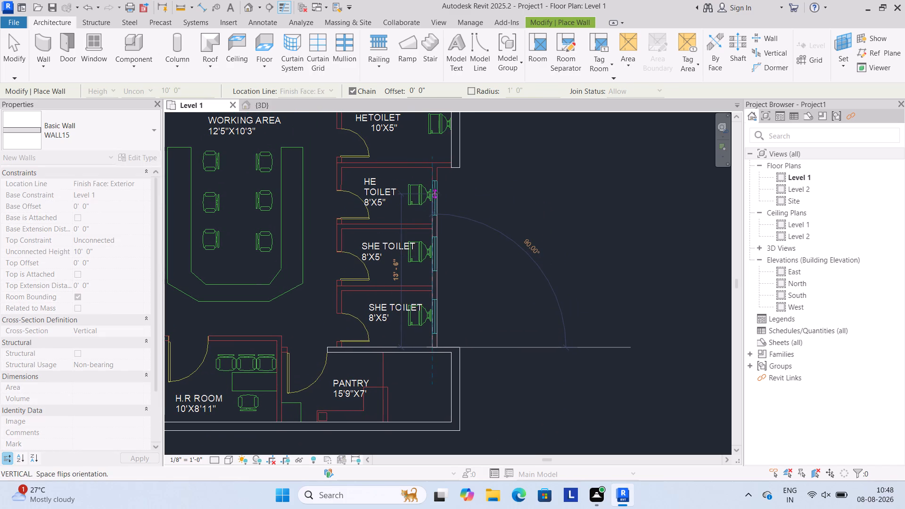
{"action": "left_click", "coordinate": [432, 167]}
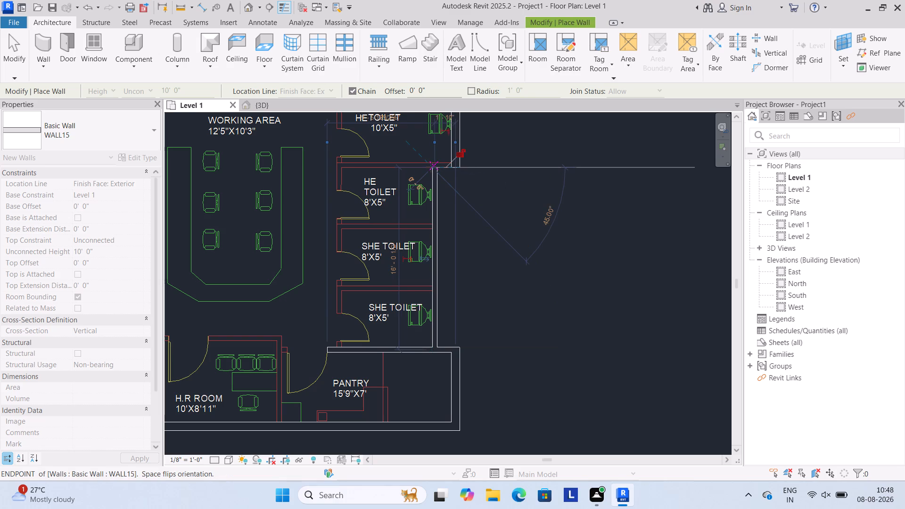
{"action": "key", "text": "Escape"}
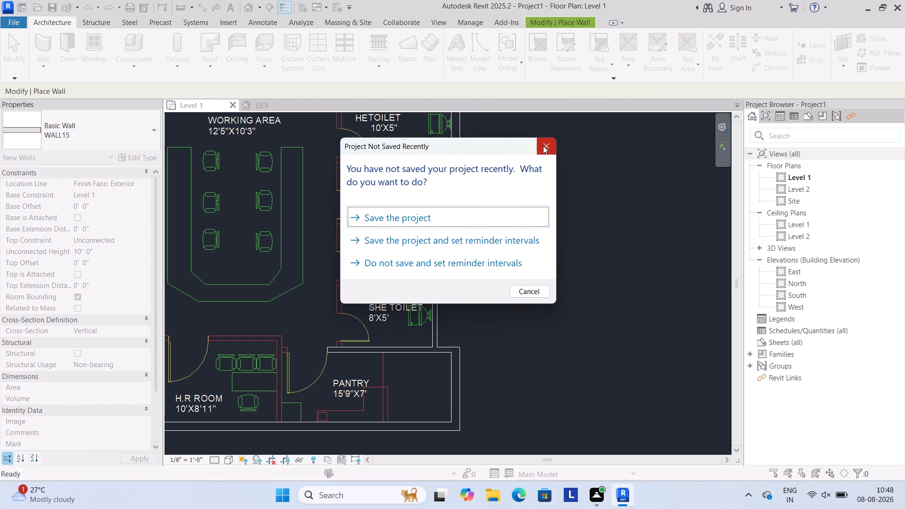
{"action": "left_click", "coordinate": [543, 146]}
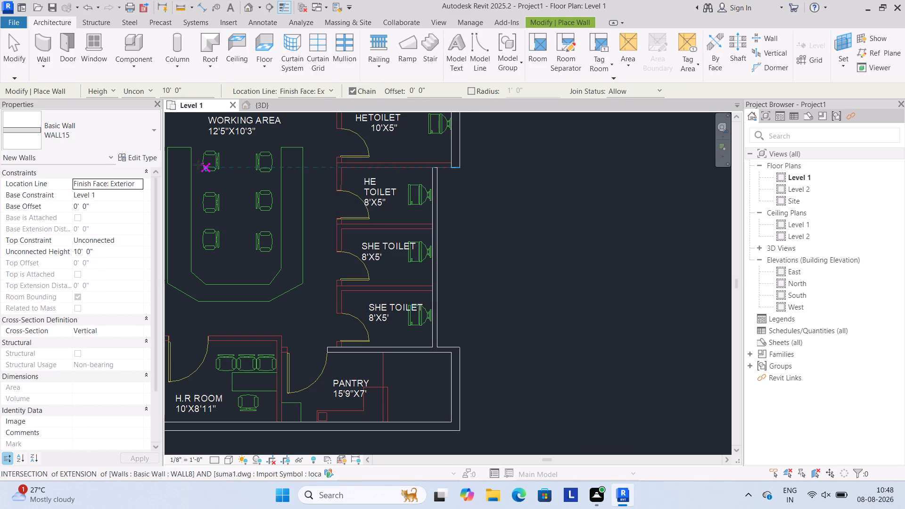
Start a new architectural wall, duplicate the Generic - 8" basic wall type and name the copy WALL16.
{"action": "left_click", "coordinate": [55, 19]}
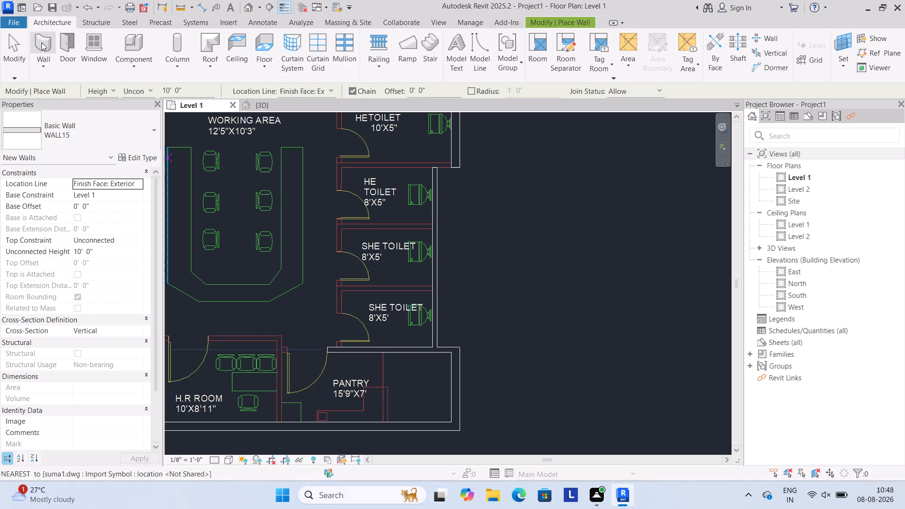
{"action": "left_click", "coordinate": [41, 64]}
{"action": "left_click", "coordinate": [47, 82]}
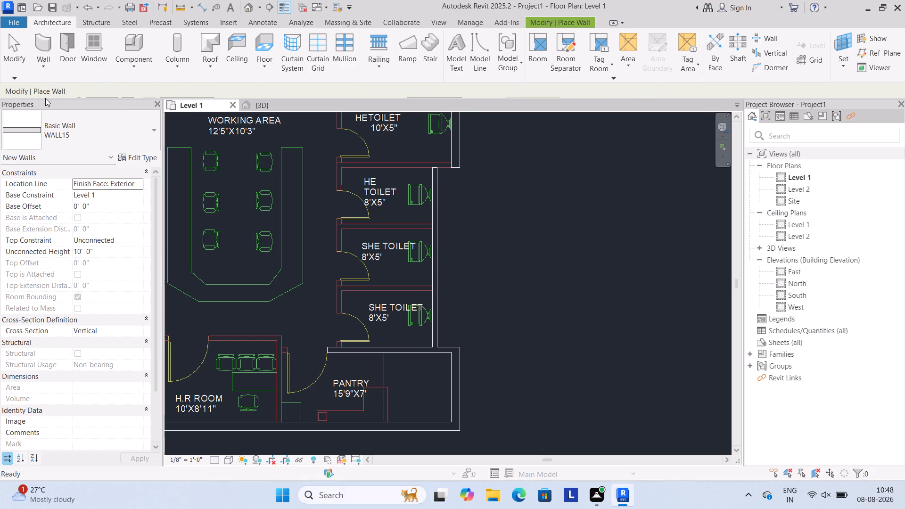
{"action": "left_click", "coordinate": [29, 127]}
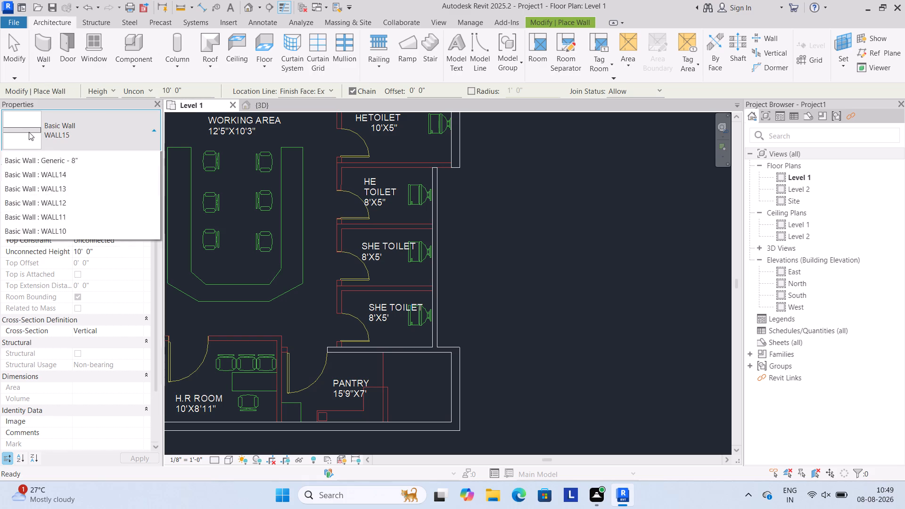
{"action": "left_click", "coordinate": [45, 391]}
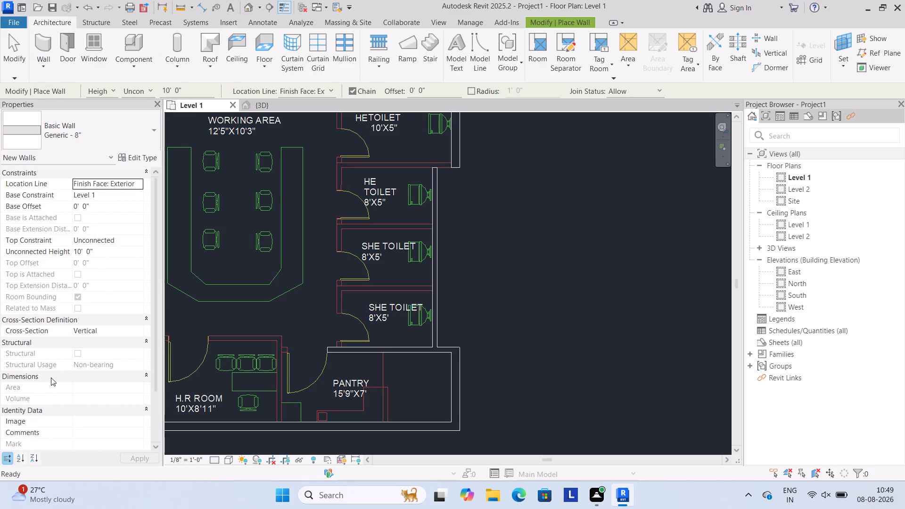
{"action": "left_click", "coordinate": [134, 156]}
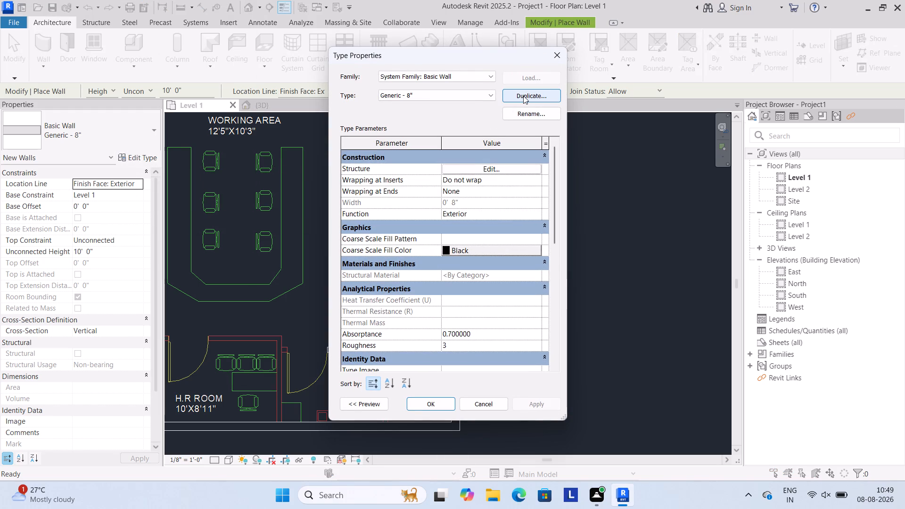
{"action": "left_click", "coordinate": [523, 96]}
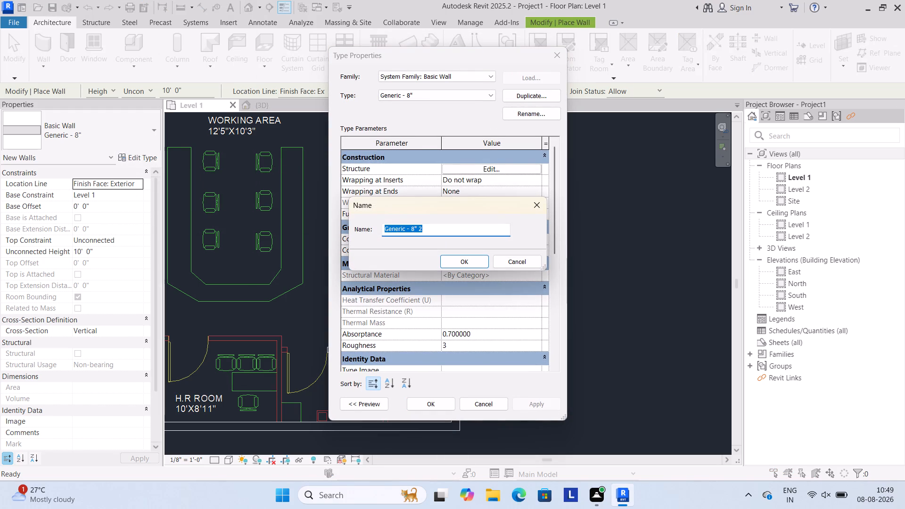
{"action": "type", "text": "WA"}
{"action": "type", "text": "LL16"}
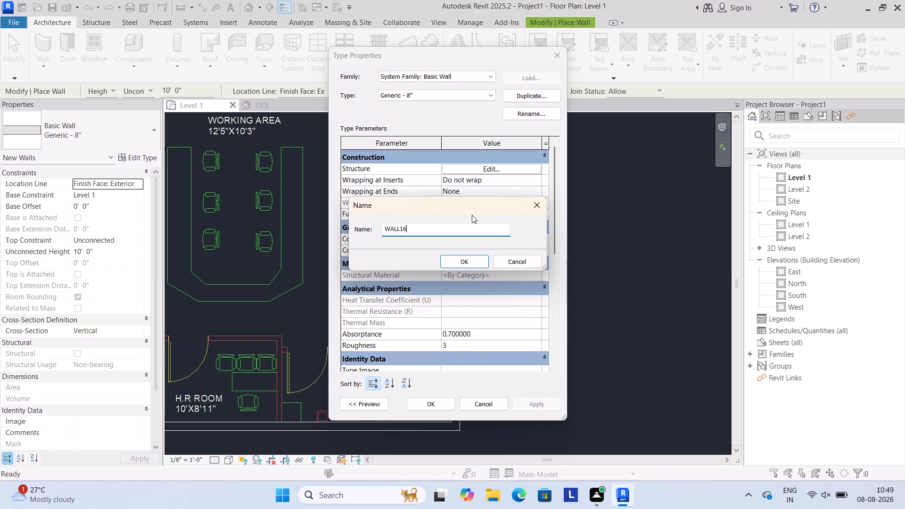
{"action": "left_click", "coordinate": [466, 258]}
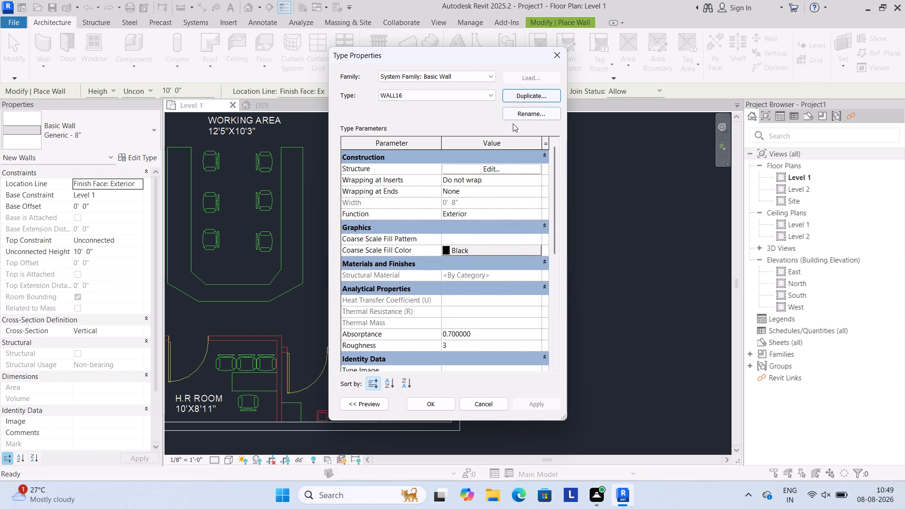
Duplicate WALL16 as WALL16 2, set its structure layer thickness to 5" and accept the type for new walls.
{"action": "left_click", "coordinate": [522, 96]}
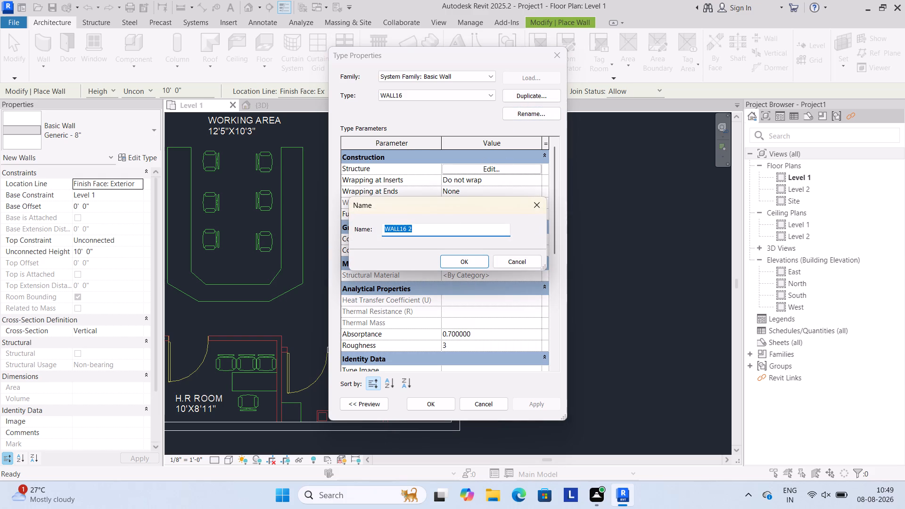
{"action": "left_click", "coordinate": [459, 264]}
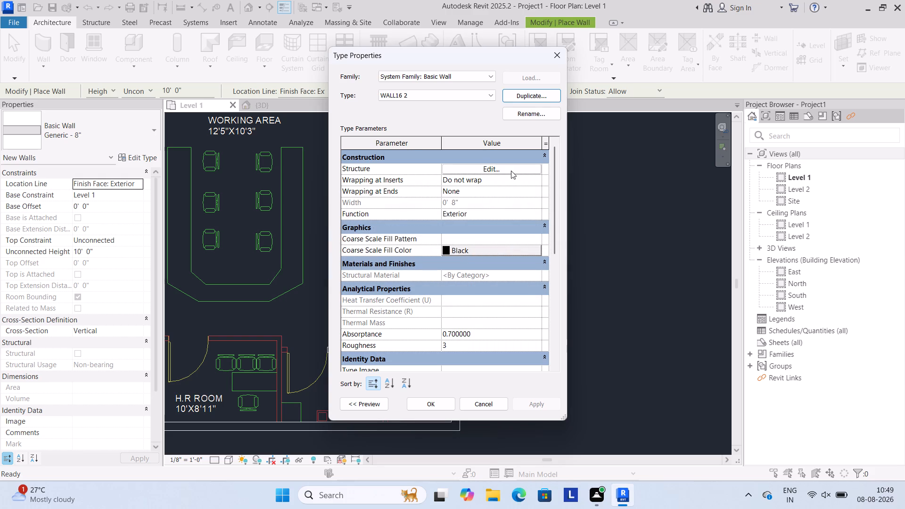
{"action": "left_click", "coordinate": [511, 171]}
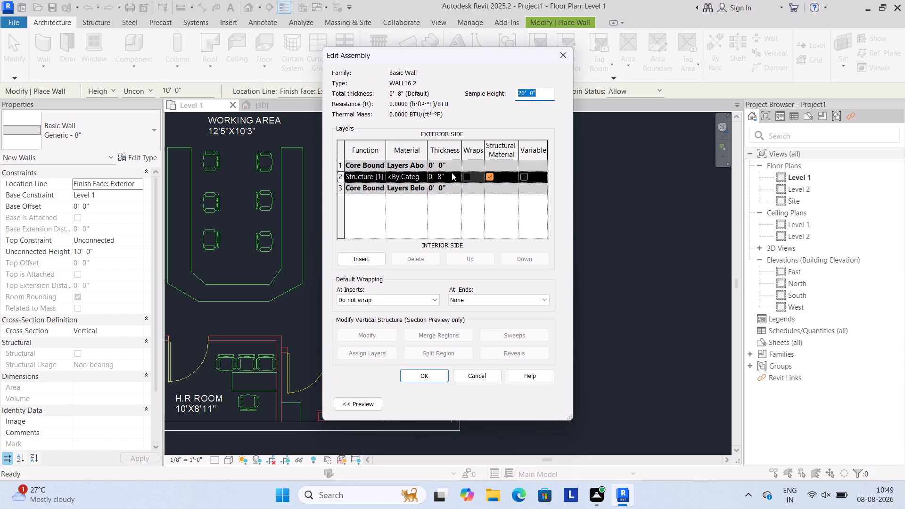
{"action": "left_click", "coordinate": [452, 172]}
{"action": "key", "text": "BackSpace"}
{"action": "key", "text": "5"}
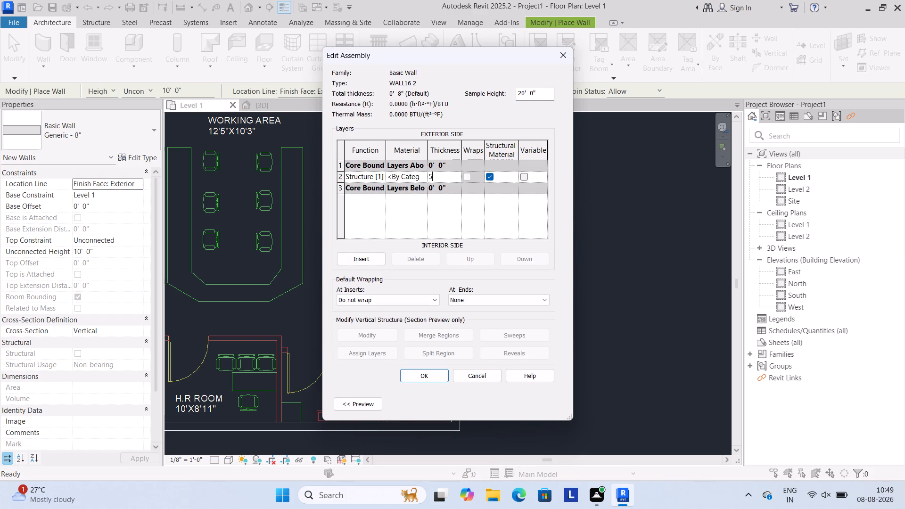
{"action": "key", "text": "shift+quotedbl"}
{"action": "left_click", "coordinate": [426, 374]}
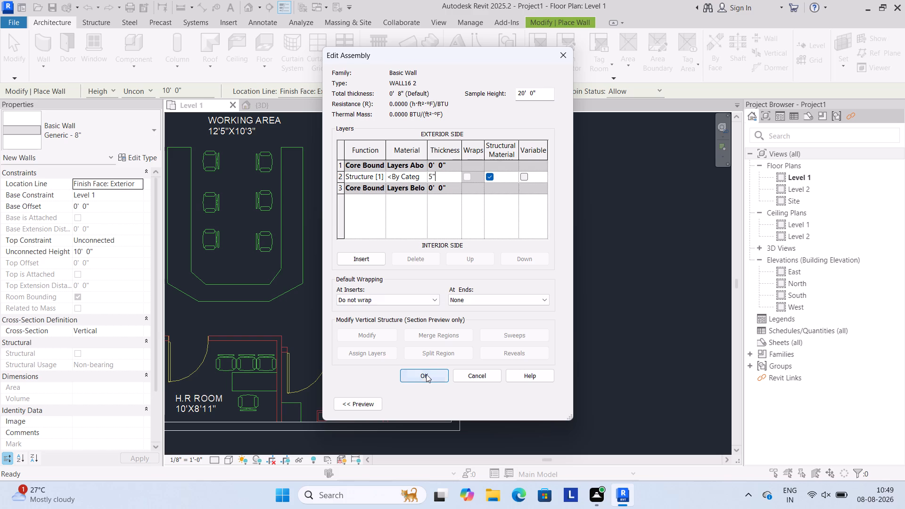
{"action": "left_click", "coordinate": [426, 401]}
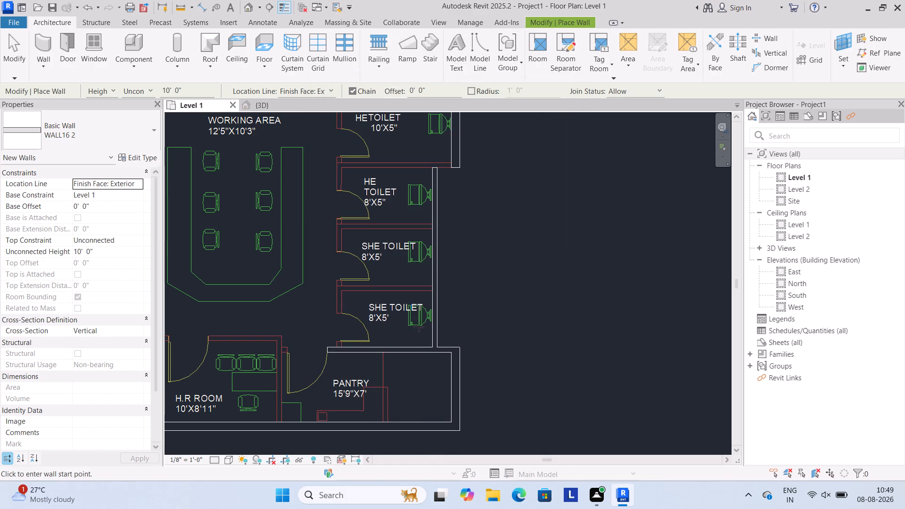
Draw a WALL16 2 partition about 8' long between the two SHE TOILETs, returning about 2' down to the lower toilet's door opening.
{"action": "scroll", "coordinate": [430, 289], "scroll_direction": "up", "scroll_amount": 2}
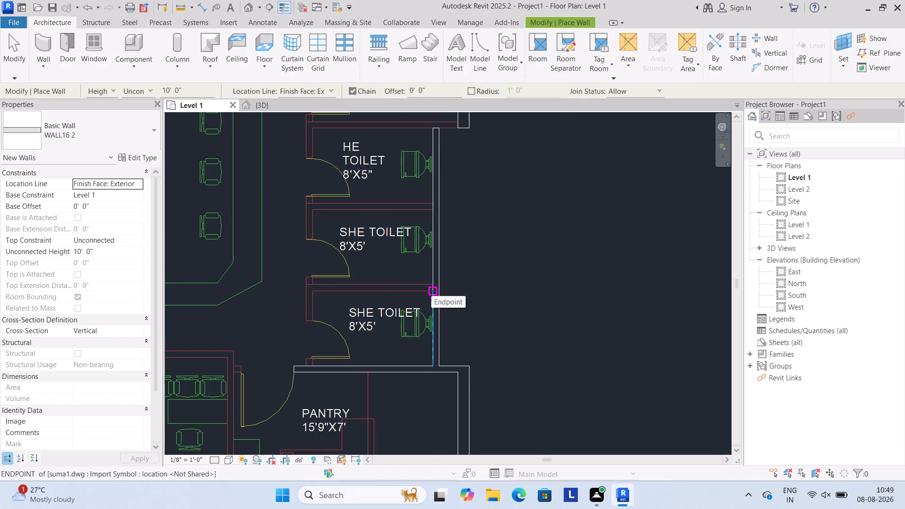
{"action": "left_click", "coordinate": [433, 290]}
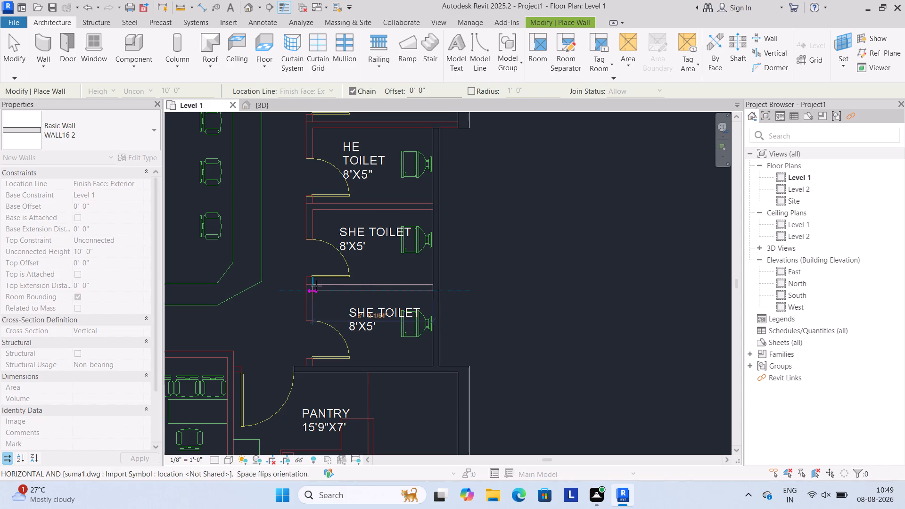
{"action": "left_click", "coordinate": [314, 291]}
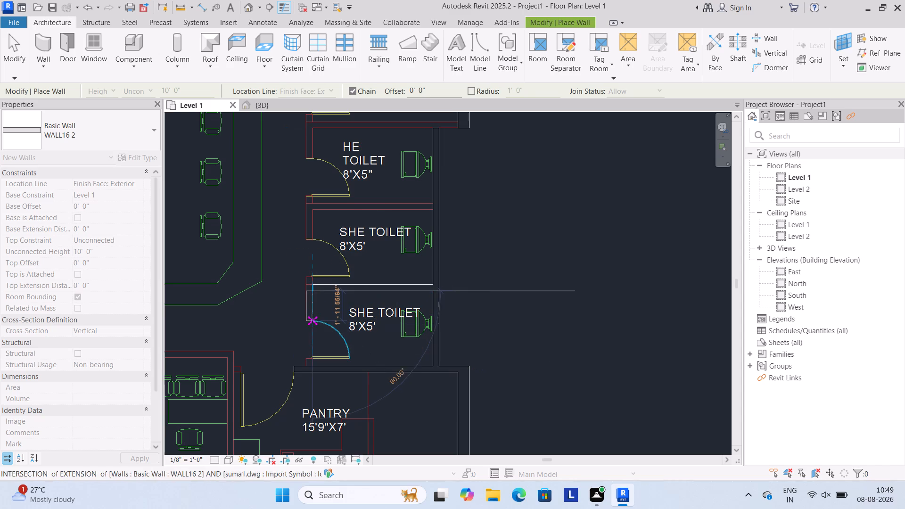
{"action": "left_click", "coordinate": [312, 320]}
{"action": "key", "text": "Escape"}
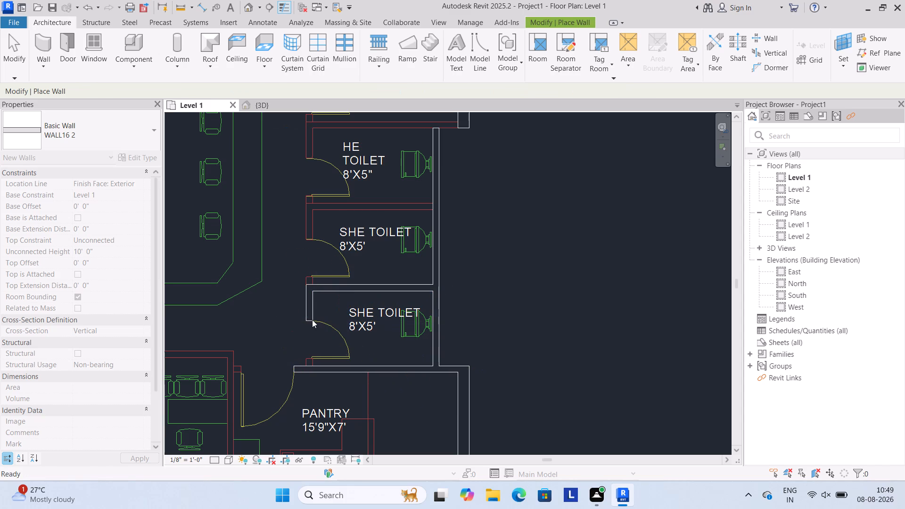
{"action": "key", "text": "Escape"}
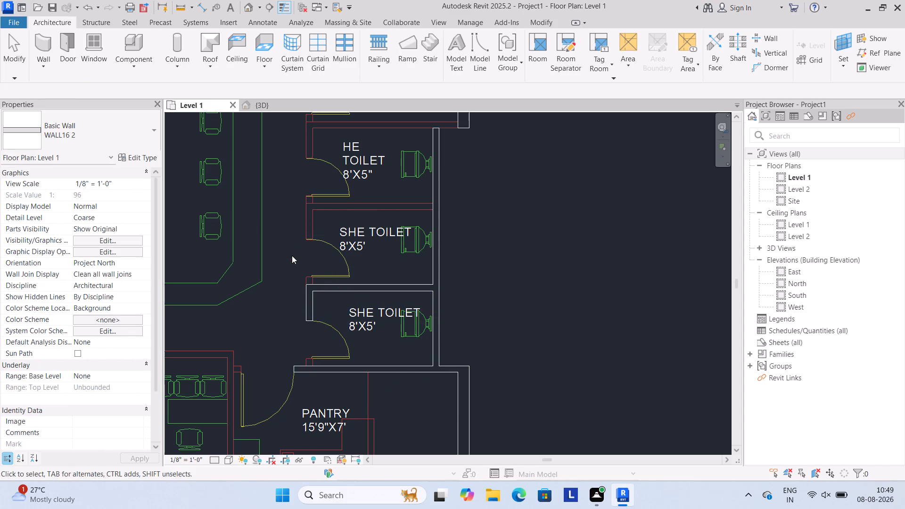
Start a new architectural wall with the Generic - 8" basic wall type and open its type properties.
{"action": "left_click", "coordinate": [42, 67]}
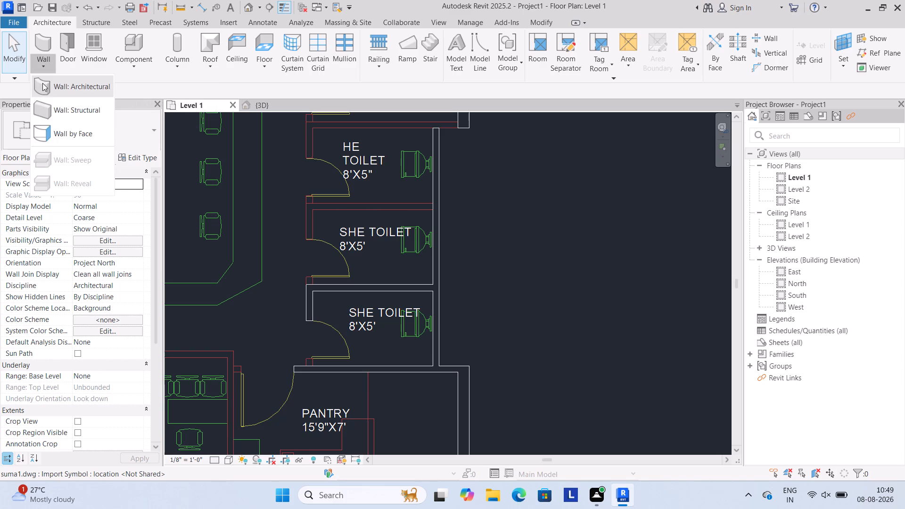
{"action": "left_click", "coordinate": [42, 83]}
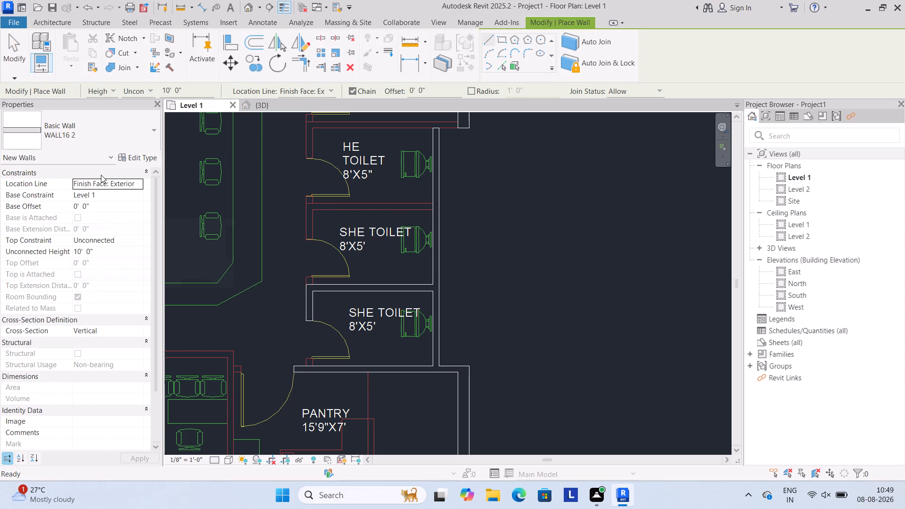
{"action": "left_click", "coordinate": [31, 130]}
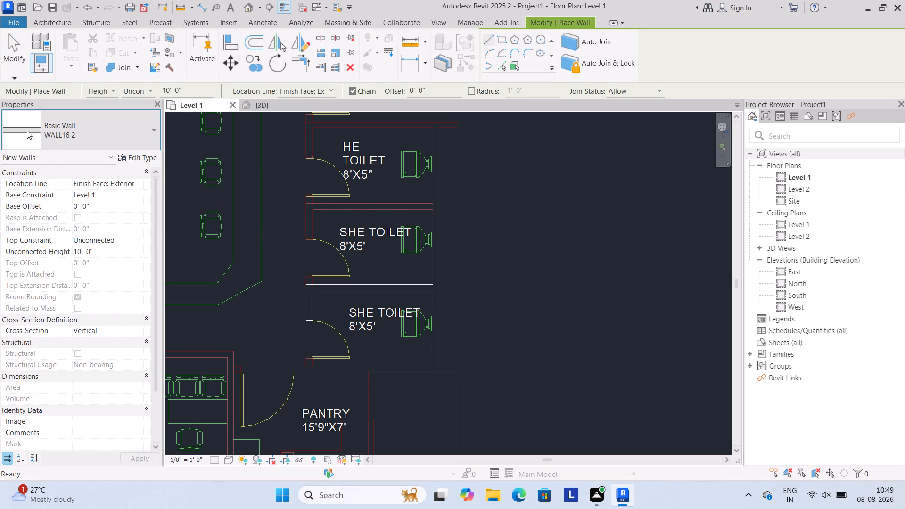
{"action": "left_click", "coordinate": [65, 387]}
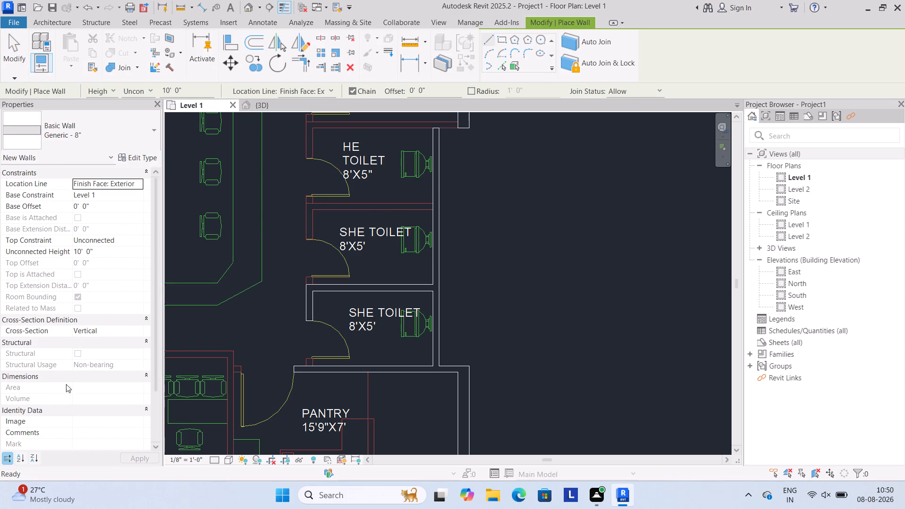
{"action": "left_click", "coordinate": [144, 156]}
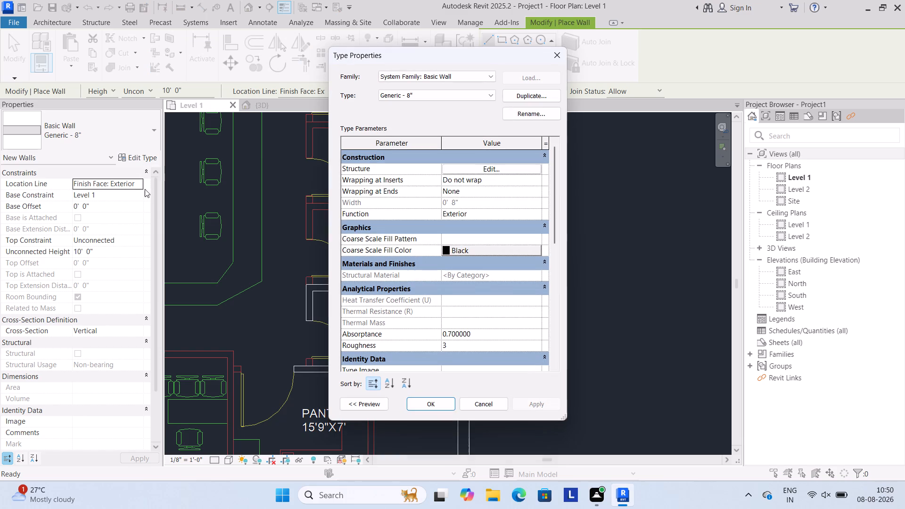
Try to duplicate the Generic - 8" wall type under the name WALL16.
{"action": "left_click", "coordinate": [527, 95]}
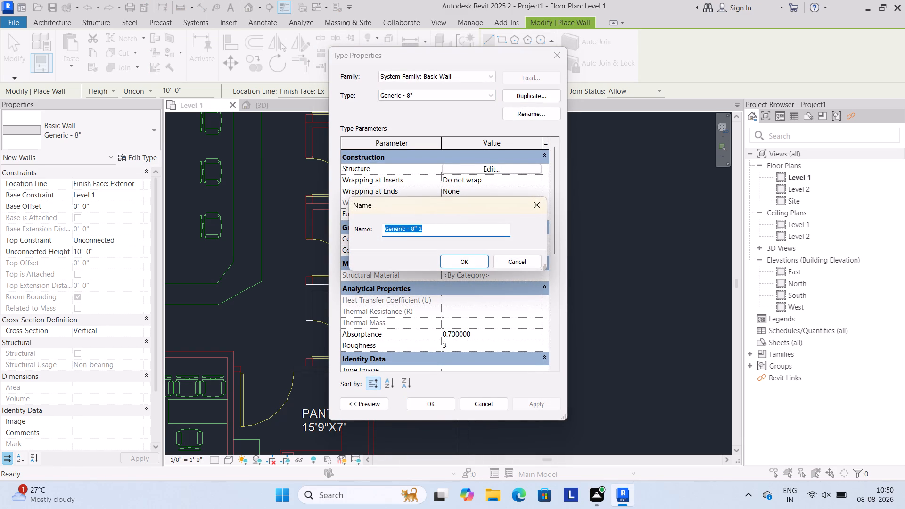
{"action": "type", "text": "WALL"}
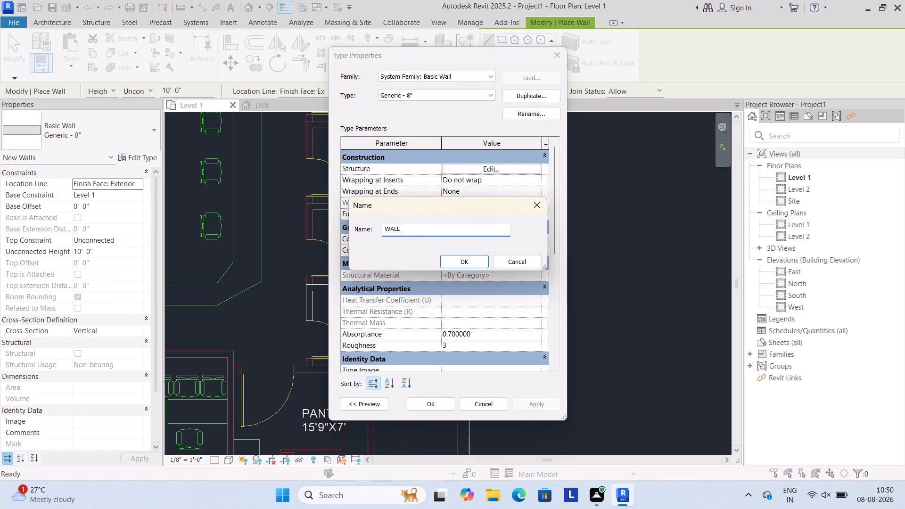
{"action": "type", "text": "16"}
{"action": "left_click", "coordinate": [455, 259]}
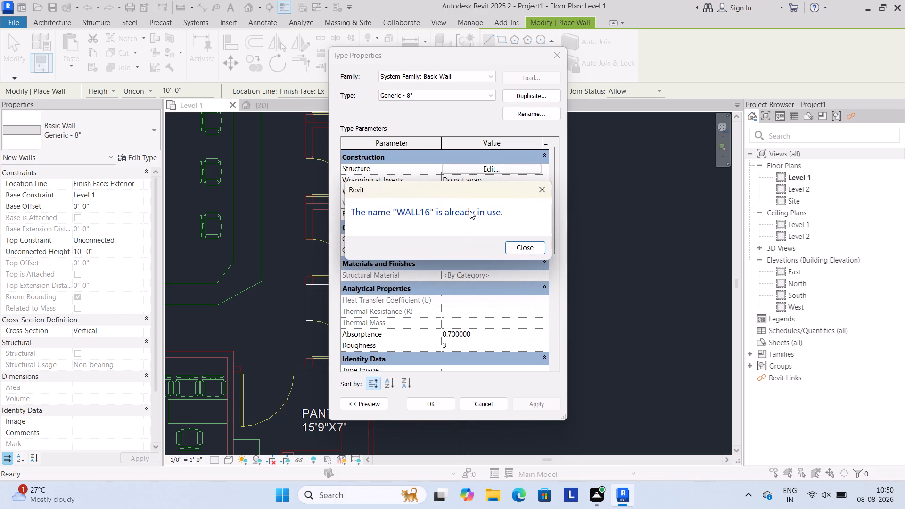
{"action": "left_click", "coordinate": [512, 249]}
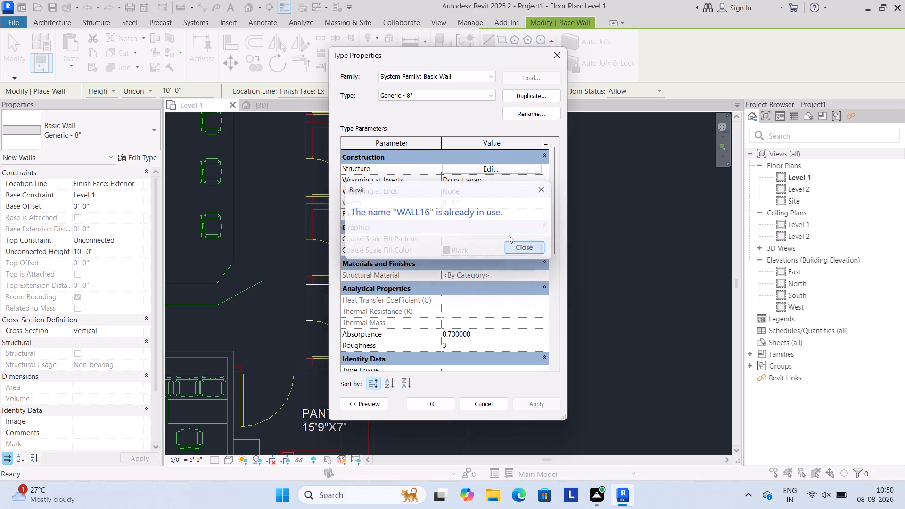
Duplicate the Generic - 8" wall type and name the copy WALL17.
{"action": "left_click", "coordinate": [523, 96]}
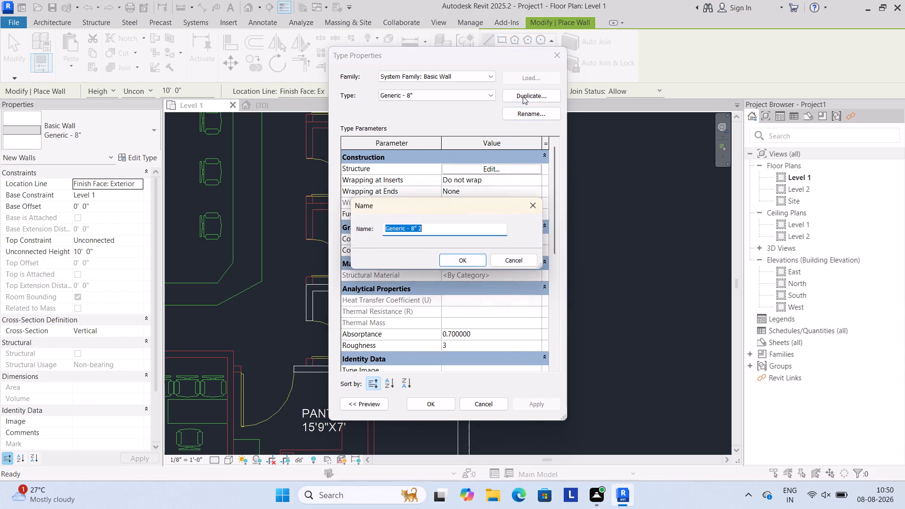
{"action": "type", "text": "WALL17"}
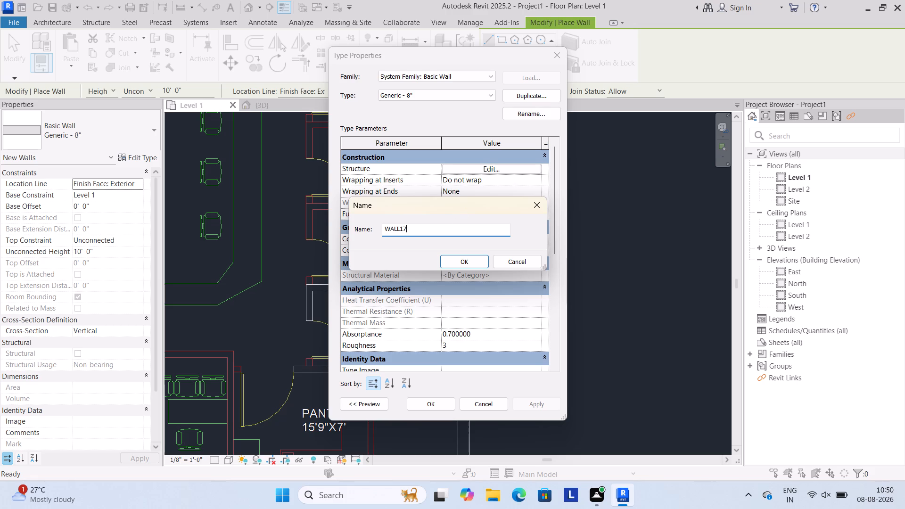
{"action": "left_click", "coordinate": [458, 264]}
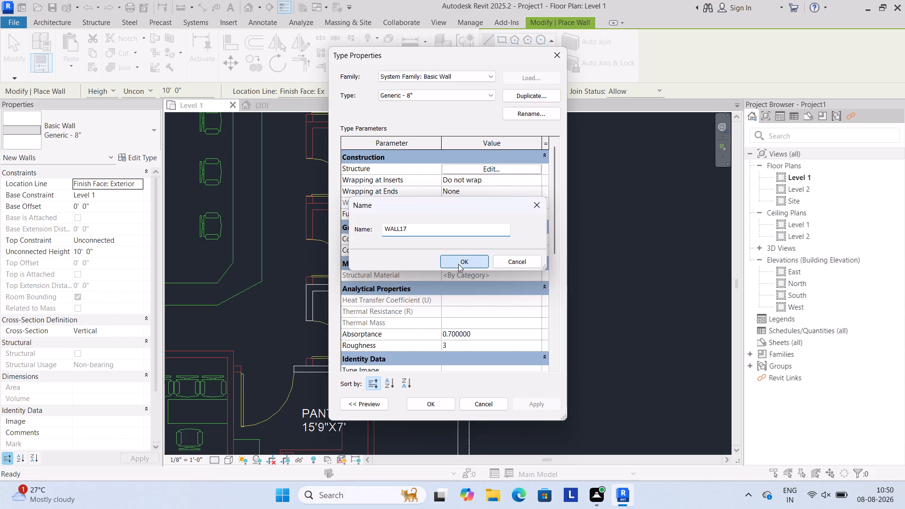
Set WALL17's structure layer thickness to 5" and its sample height to 10", and accept the type for new walls.
{"action": "left_click", "coordinate": [494, 166]}
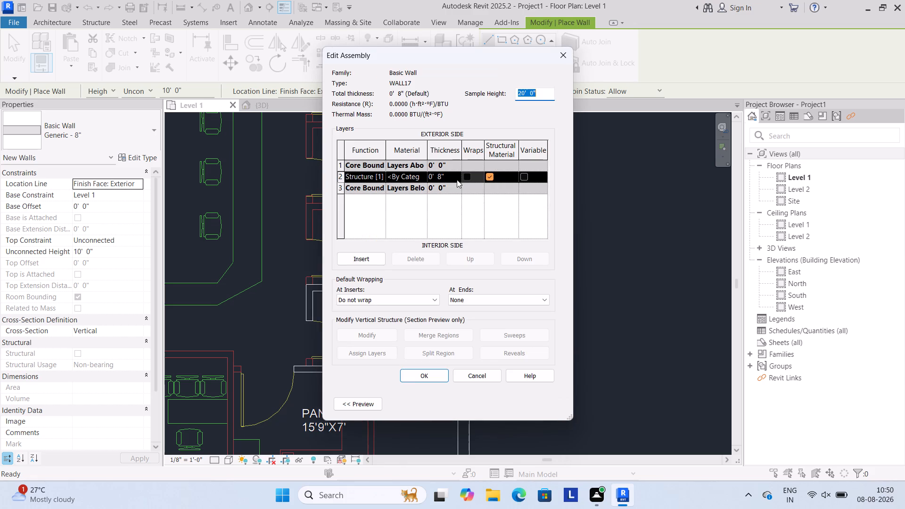
{"action": "left_click", "coordinate": [451, 174]}
{"action": "key", "text": "BackSpace"}
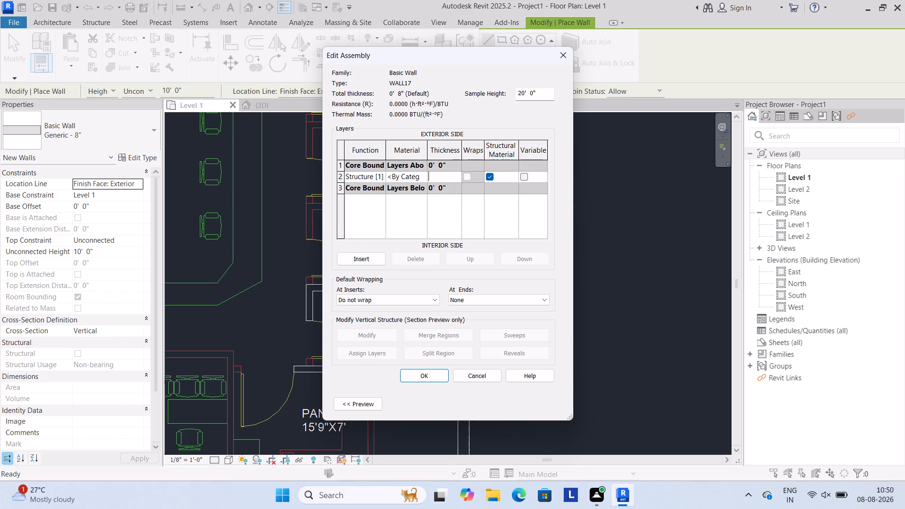
{"action": "key", "text": "5"}
{"action": "key", "text": "shift+quotedbl"}
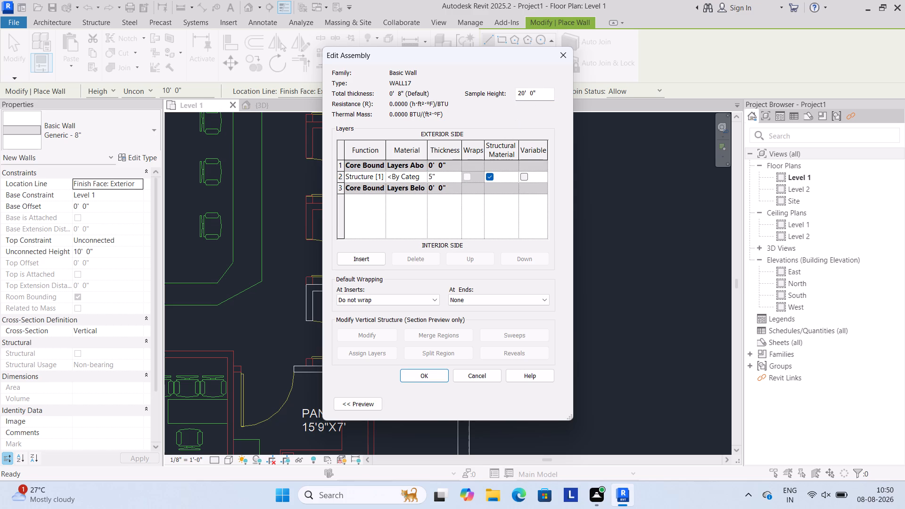
{"action": "left_click", "coordinate": [546, 93]}
{"action": "key", "text": "BackSpace"}
{"action": "key", "text": "1"}
{"action": "key", "text": "BackSpace"}
{"action": "key", "text": "BackSpace"}
{"action": "key", "text": "BackSpace"}
{"action": "key", "text": "BackSpace"}
{"action": "key", "text": "BackSpace"}
{"action": "key", "text": "BackSpace"}
{"action": "key", "text": "BackSpace"}
{"action": "key", "text": "BackSpace"}
{"action": "key", "text": "BackSpace"}
{"action": "key", "text": "BackSpace"}
{"action": "key", "text": "BackSpace"}
{"action": "key", "text": "BackSpace"}
{"action": "type", "text": "10"}
{"action": "key", "text": "shift+quotedbl"}
{"action": "left_click", "coordinate": [418, 377]}
{"action": "left_click", "coordinate": [423, 401]}
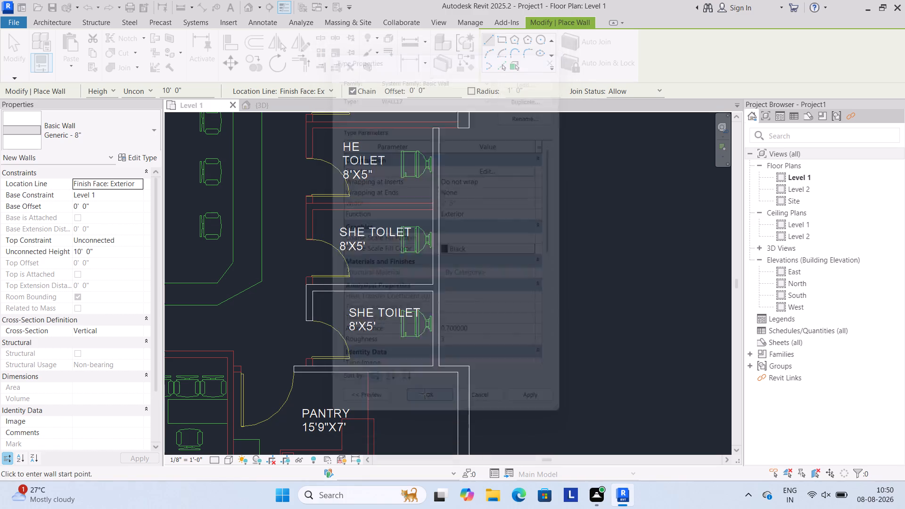
Draw a WALL17 partition about 8' long between the 8'X5" HE TOILET and upper SHE TOILET, returning about 2' down to the SHE TOILET's door.
{"action": "scroll", "coordinate": [431, 203], "scroll_direction": "up", "scroll_amount": 2}
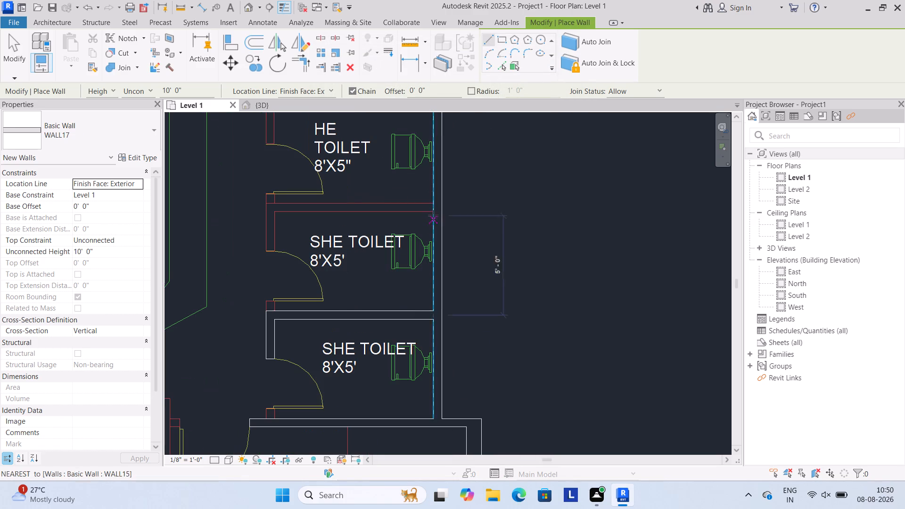
{"action": "left_click", "coordinate": [431, 211]}
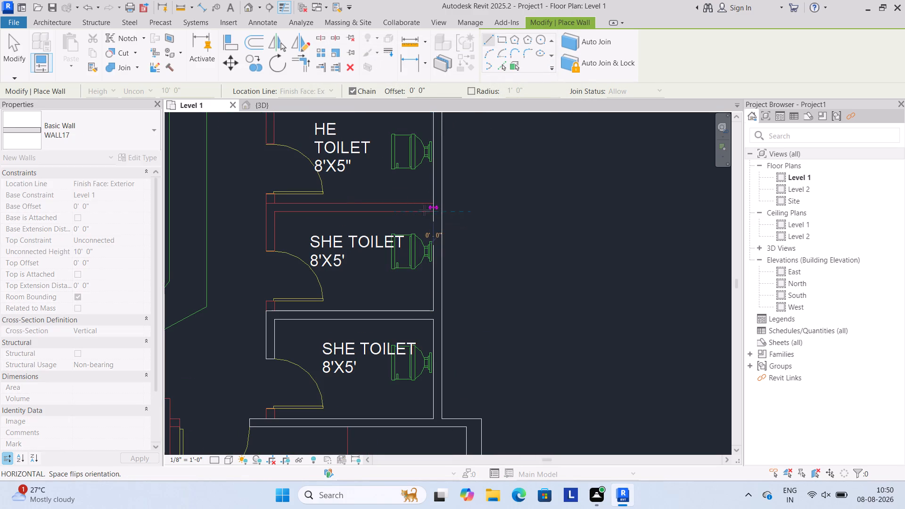
{"action": "left_click", "coordinate": [277, 211]}
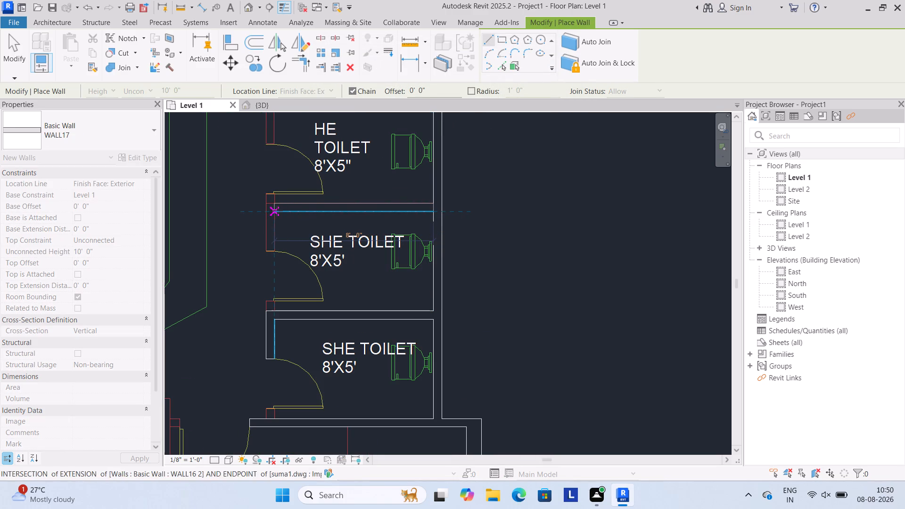
{"action": "left_click", "coordinate": [274, 248]}
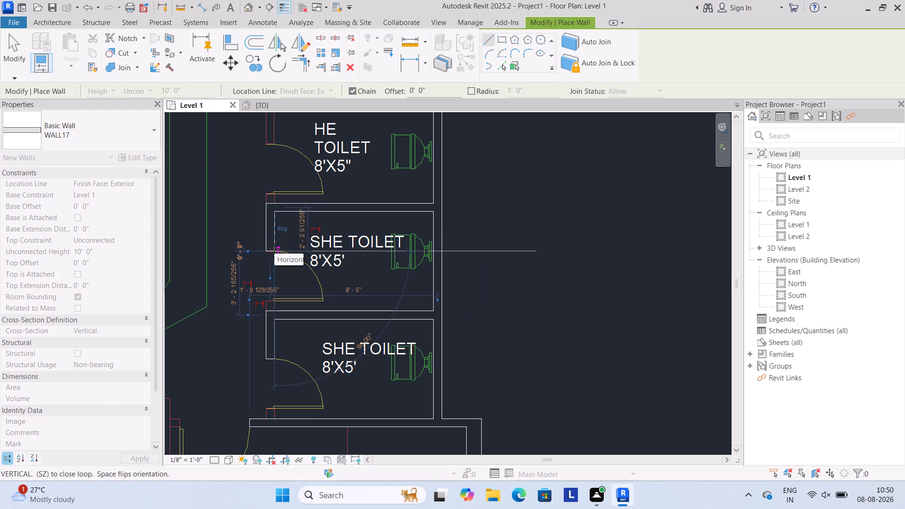
{"action": "key", "text": "Escape"}
Duplicate the Generic - 8" wall type and name the copy WALL18.
{"action": "scroll", "coordinate": [242, 235], "scroll_direction": "down", "scroll_amount": 2}
{"action": "middle_click_drag", "start_coordinate": [237, 221], "coordinate": [253, 317]}
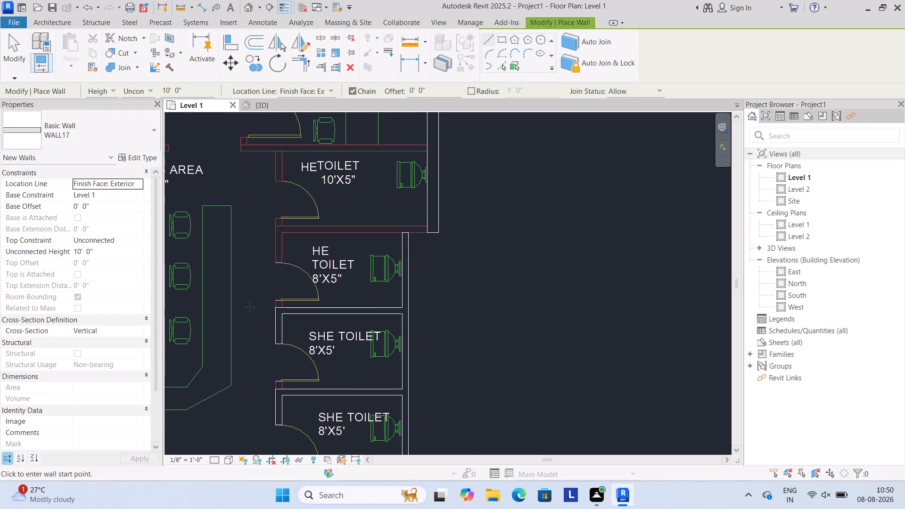
{"action": "scroll", "coordinate": [249, 289], "scroll_direction": "down", "scroll_amount": 2}
{"action": "middle_click_drag", "start_coordinate": [245, 277], "coordinate": [254, 307]}
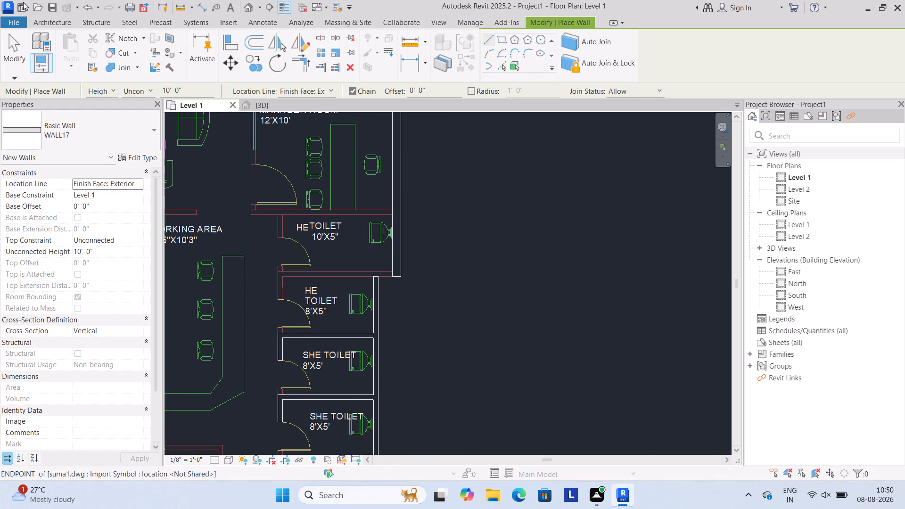
{"action": "left_click", "coordinate": [53, 20]}
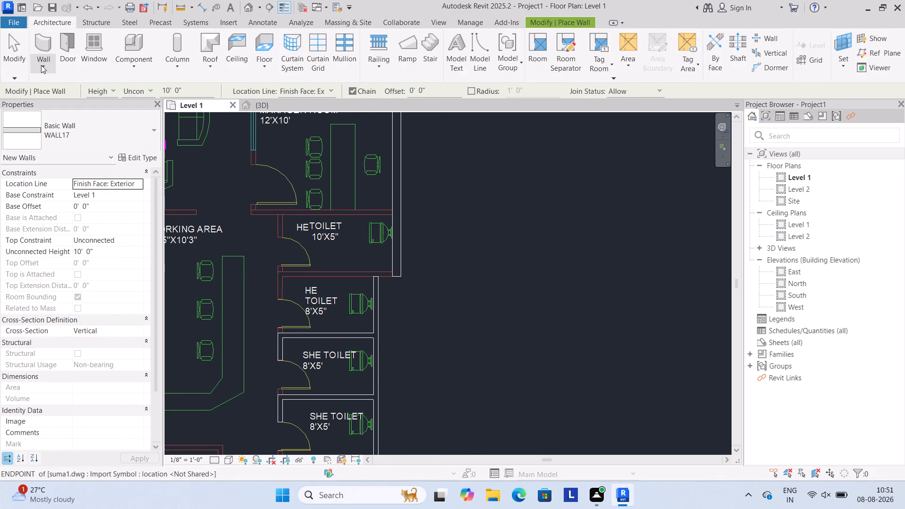
{"action": "left_click", "coordinate": [41, 67]}
{"action": "left_click", "coordinate": [51, 84]}
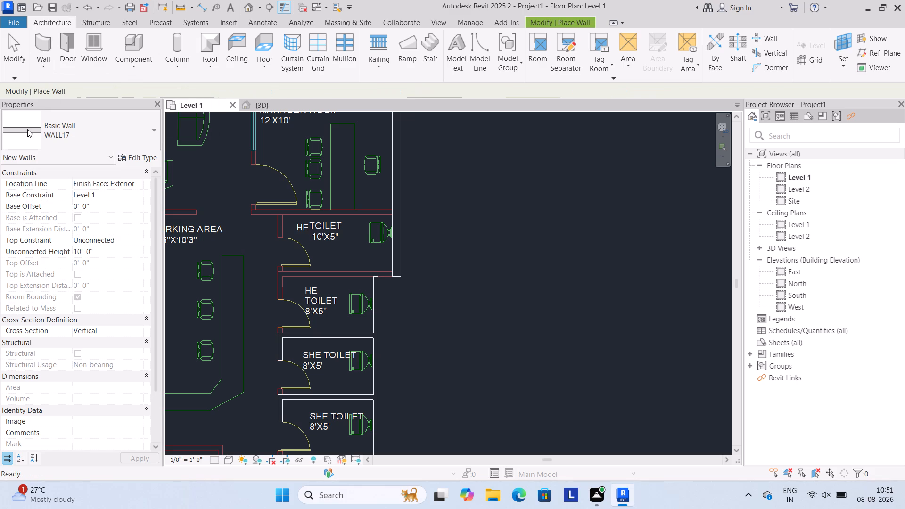
{"action": "left_click", "coordinate": [27, 129]}
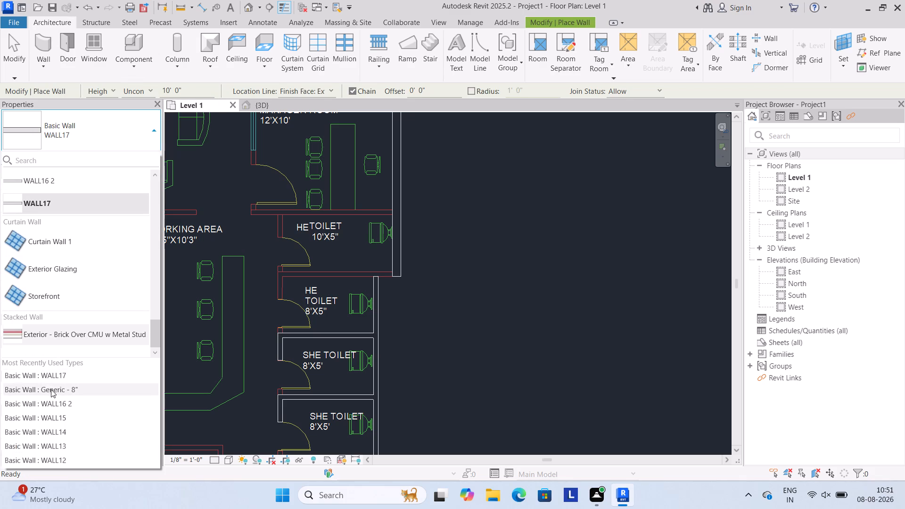
{"action": "left_click", "coordinate": [51, 389]}
{"action": "left_click", "coordinate": [143, 157]}
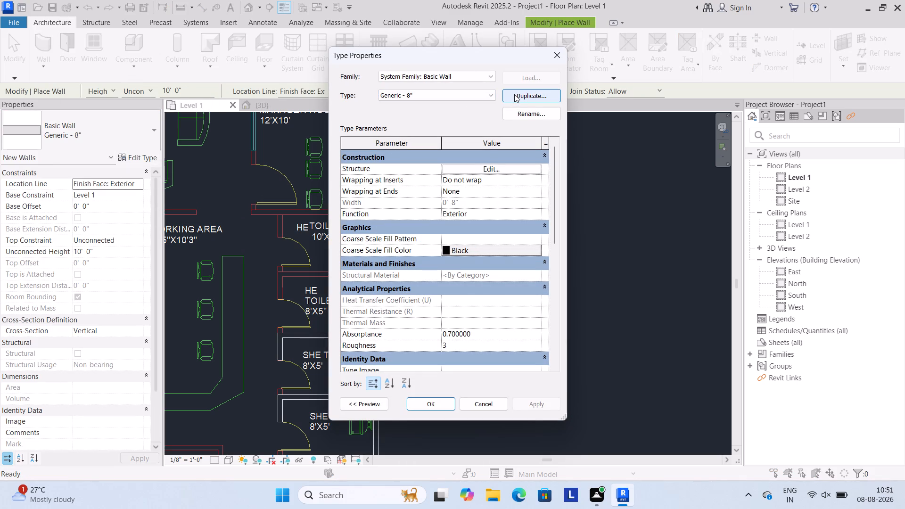
{"action": "left_click", "coordinate": [514, 94]}
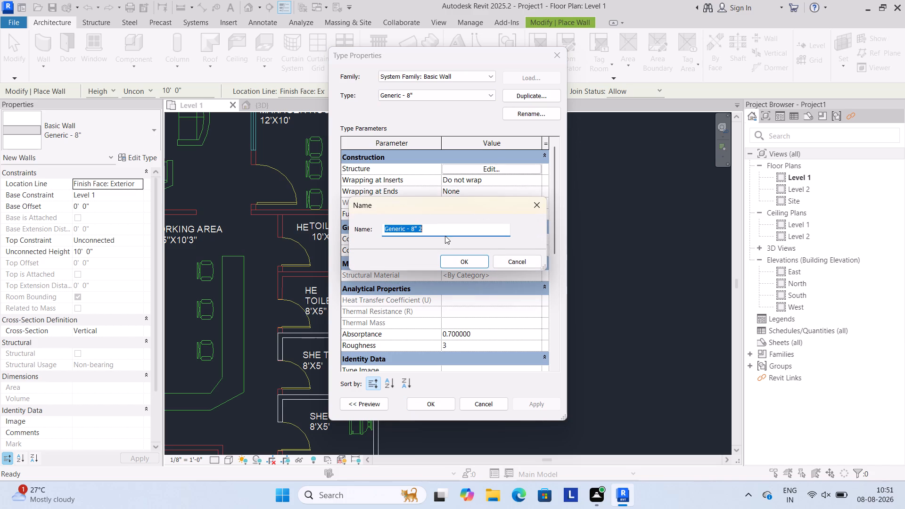
{"action": "type", "text": "WALL1"}
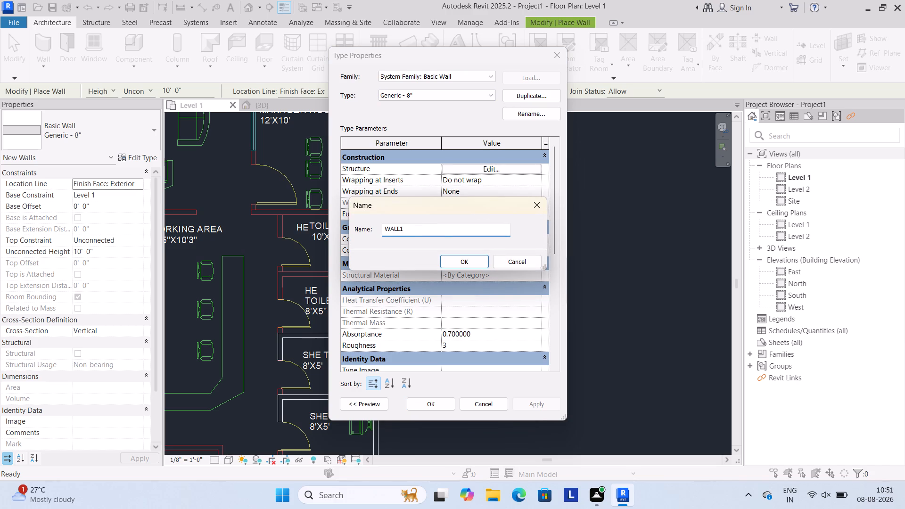
{"action": "key", "text": "8"}
{"action": "left_click", "coordinate": [458, 263]}
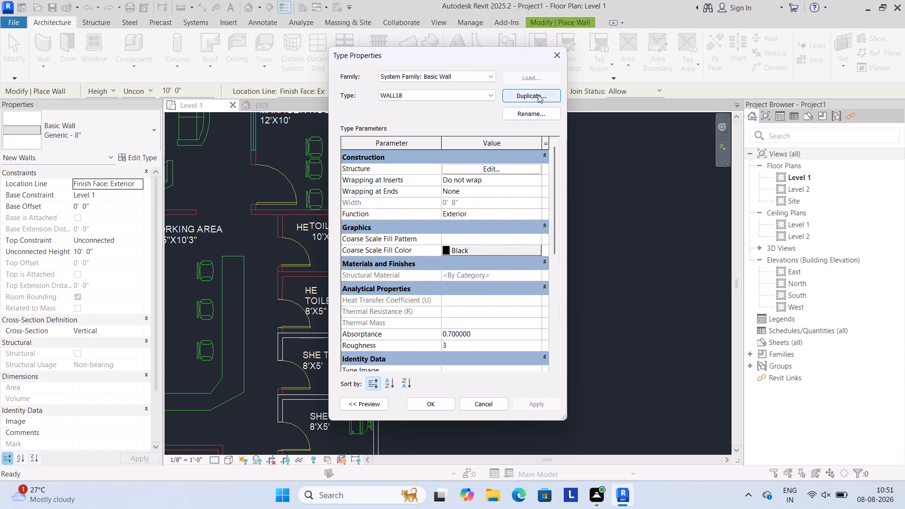
Set WALL18's structure layer thickness to 5" and accept the type for new walls.
{"action": "left_click", "coordinate": [515, 169]}
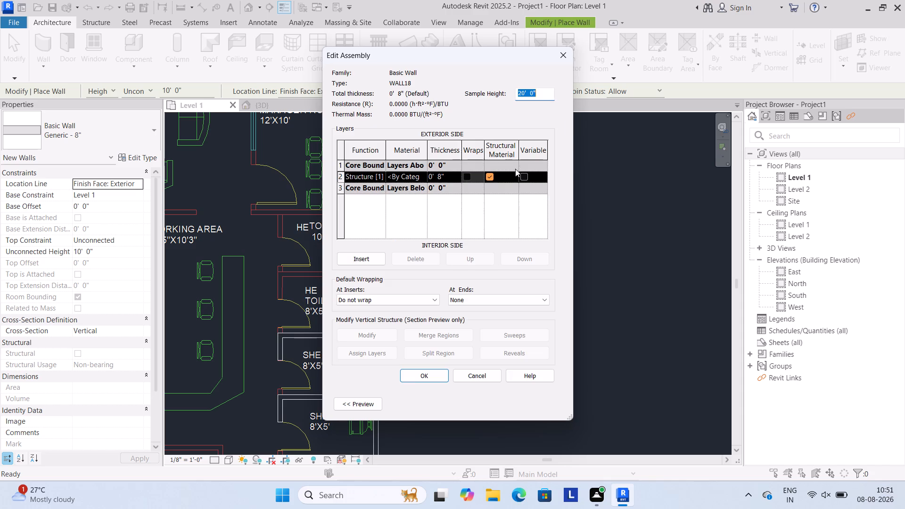
{"action": "left_click", "coordinate": [456, 174]}
{"action": "key", "text": "BackSpace"}
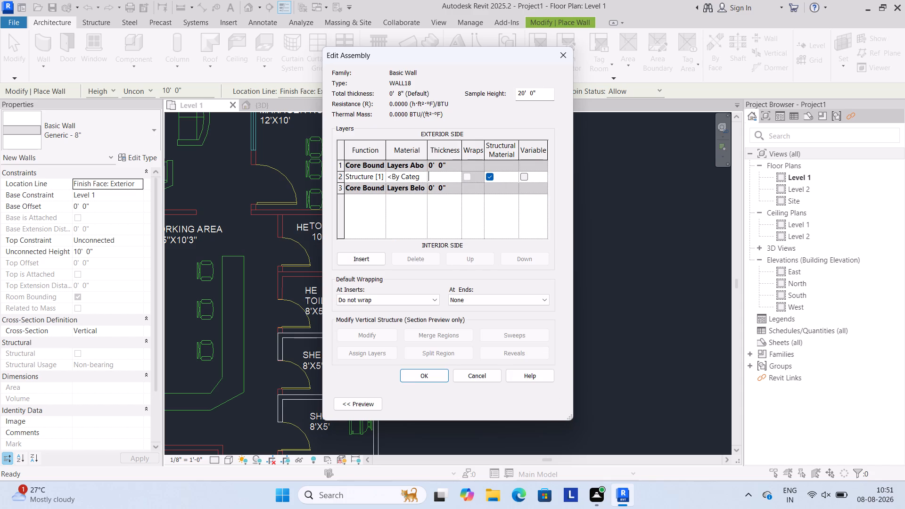
{"action": "key", "text": "9"}
{"action": "key", "text": "BackSpace"}
{"action": "type", "text": "5\""}
{"action": "left_click", "coordinate": [426, 377]}
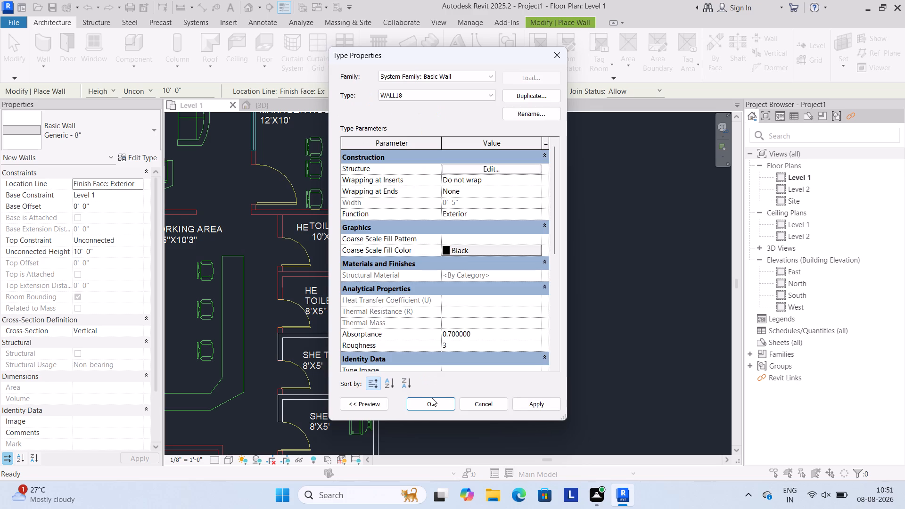
{"action": "left_click", "coordinate": [432, 400]}
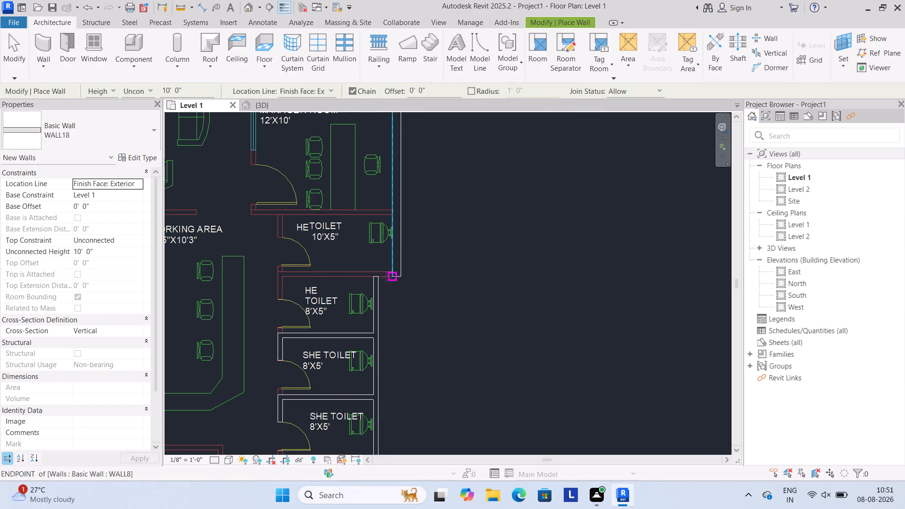
Draw a WALL18 partition about 9'-8" long between the 10'X5" and 8'X5" HE TOILETs, returning about 2' down to the lower toilet's door.
{"action": "scroll", "coordinate": [385, 277], "scroll_direction": "up", "scroll_amount": 2}
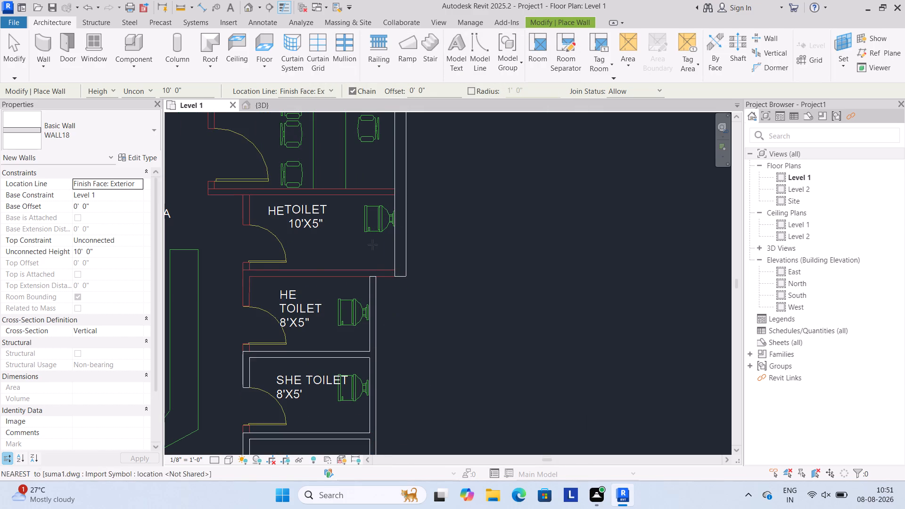
{"action": "left_click", "coordinate": [394, 275]}
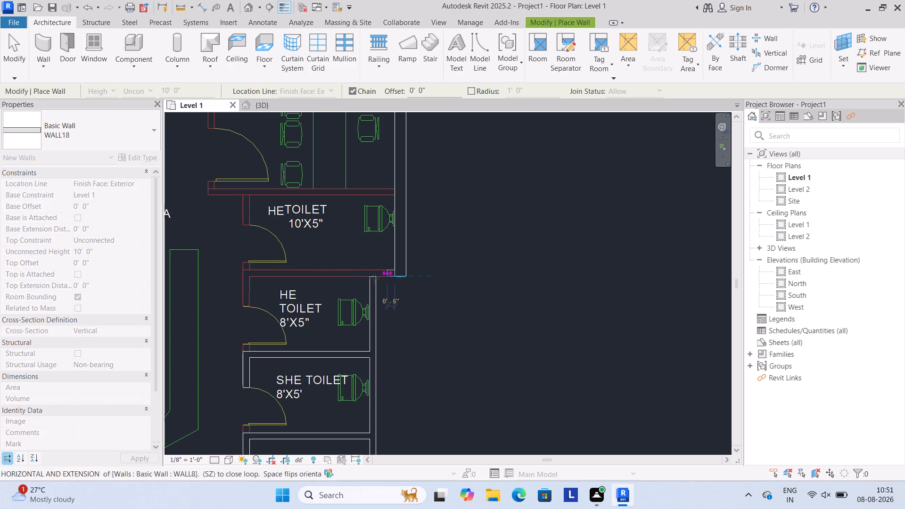
{"action": "left_click", "coordinate": [254, 274]}
{"action": "left_click", "coordinate": [249, 303]}
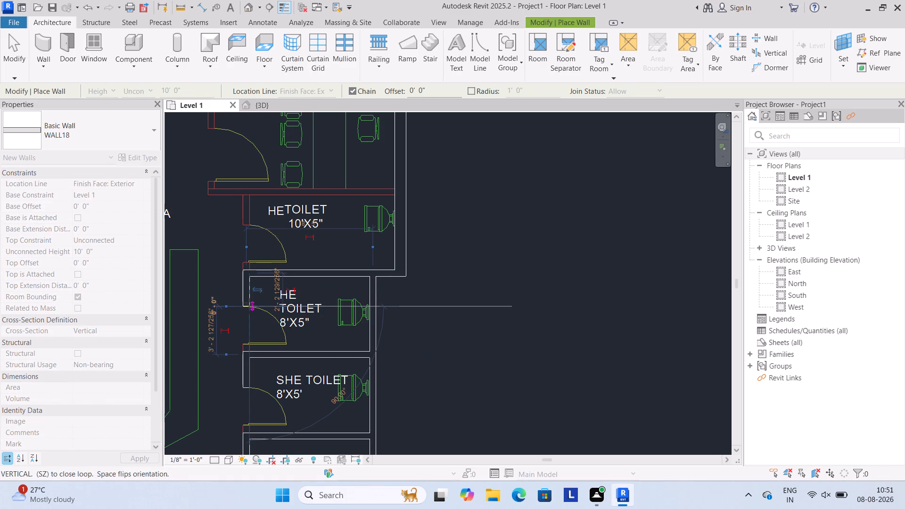
{"action": "key", "text": "Escape"}
{"action": "scroll", "coordinate": [256, 273], "scroll_direction": "down", "scroll_amount": 2}
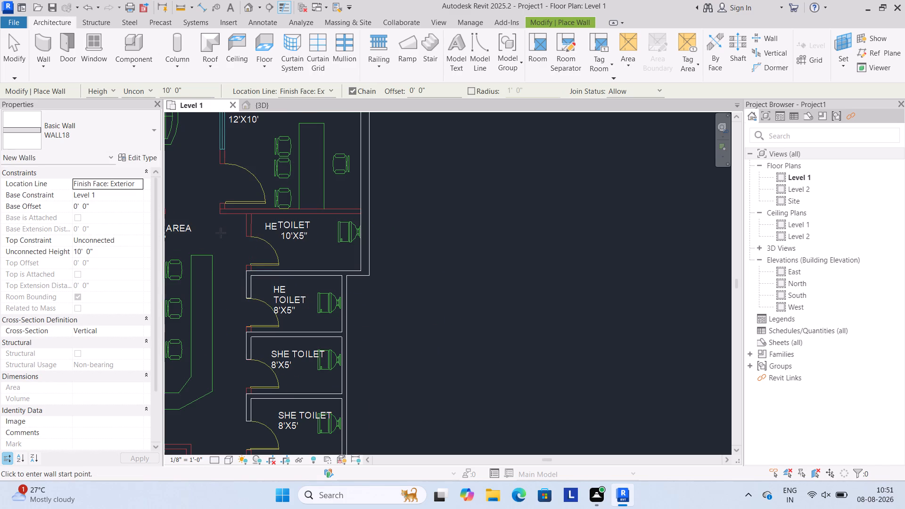
{"action": "key", "text": "Escape"}
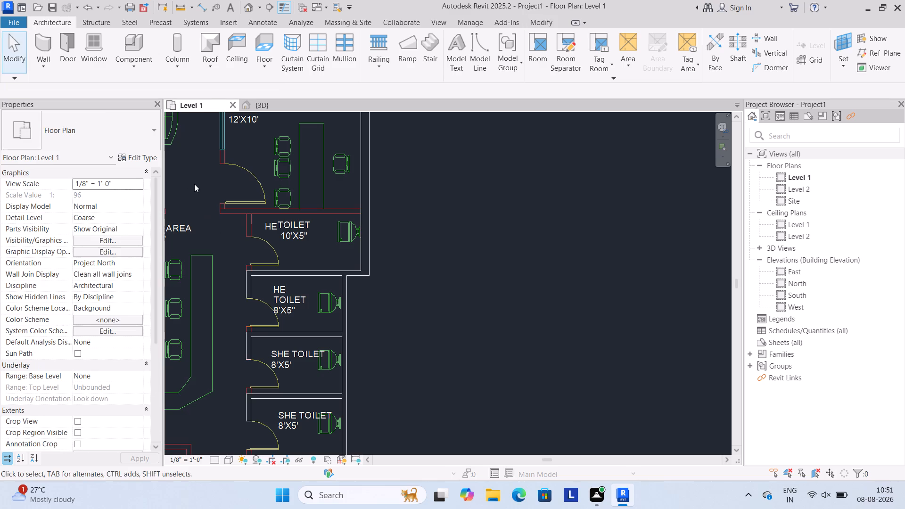
Duplicate the Generic - 8" wall type for new walls and name the copy WALL19.
{"action": "scroll", "coordinate": [196, 184], "scroll_direction": "down", "scroll_amount": 2}
{"action": "middle_click_drag", "start_coordinate": [200, 180], "coordinate": [301, 260]}
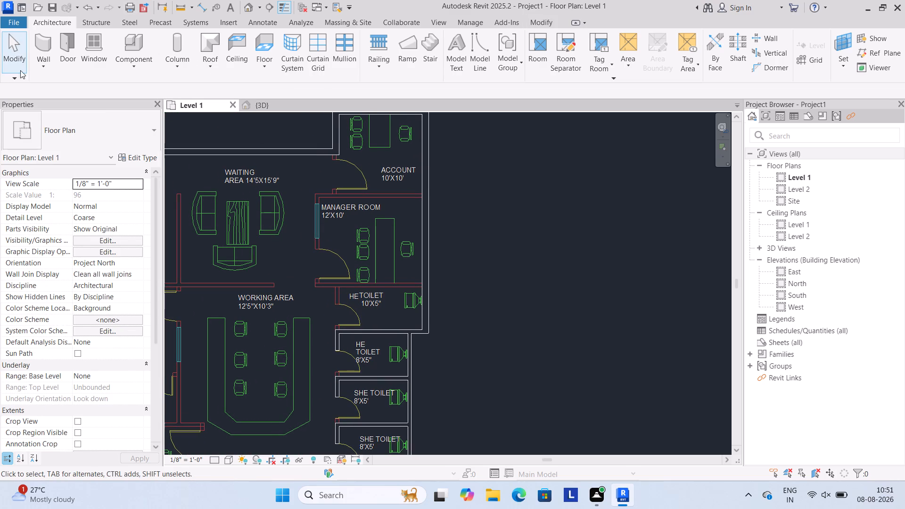
{"action": "left_click", "coordinate": [40, 61]}
{"action": "left_click", "coordinate": [47, 83]}
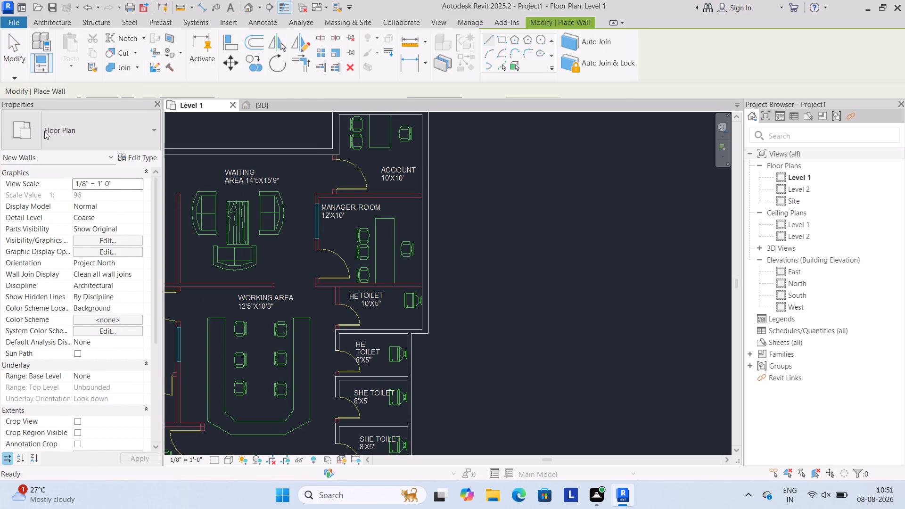
{"action": "left_click", "coordinate": [33, 127]}
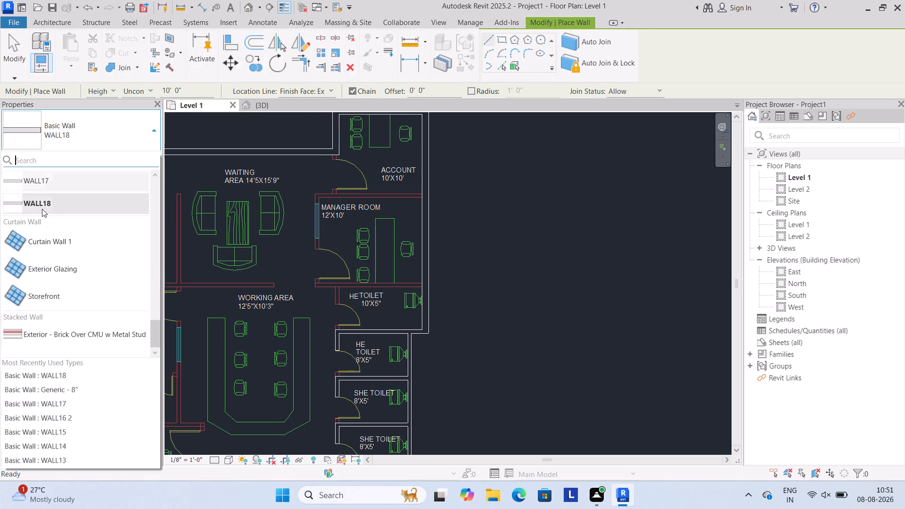
{"action": "left_click", "coordinate": [56, 389]}
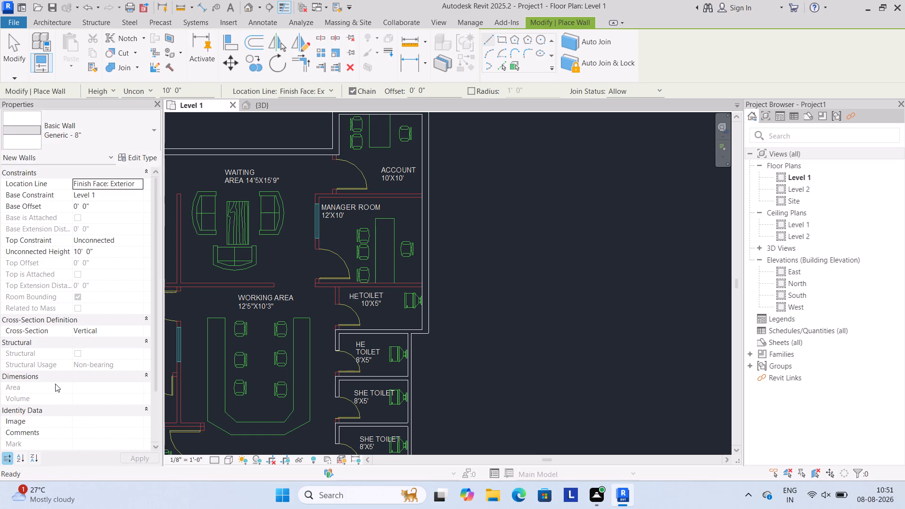
{"action": "left_click", "coordinate": [138, 155]}
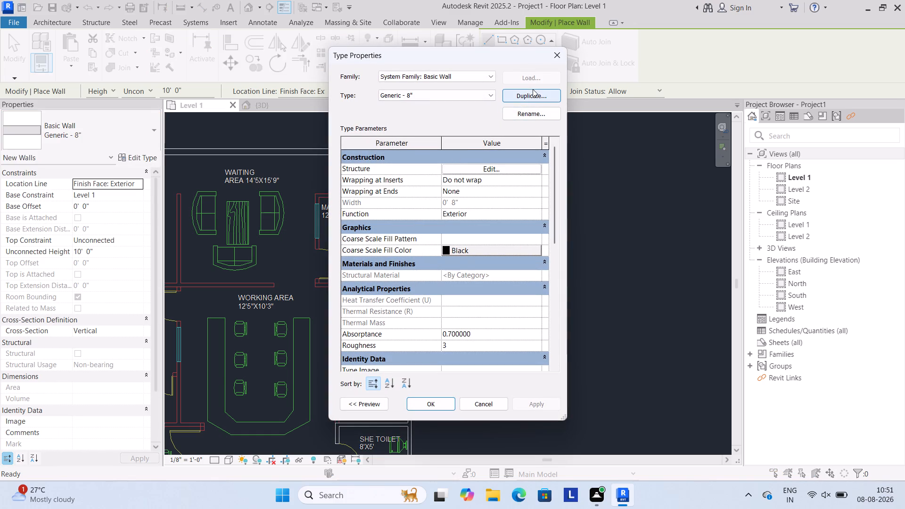
{"action": "left_click", "coordinate": [532, 96]}
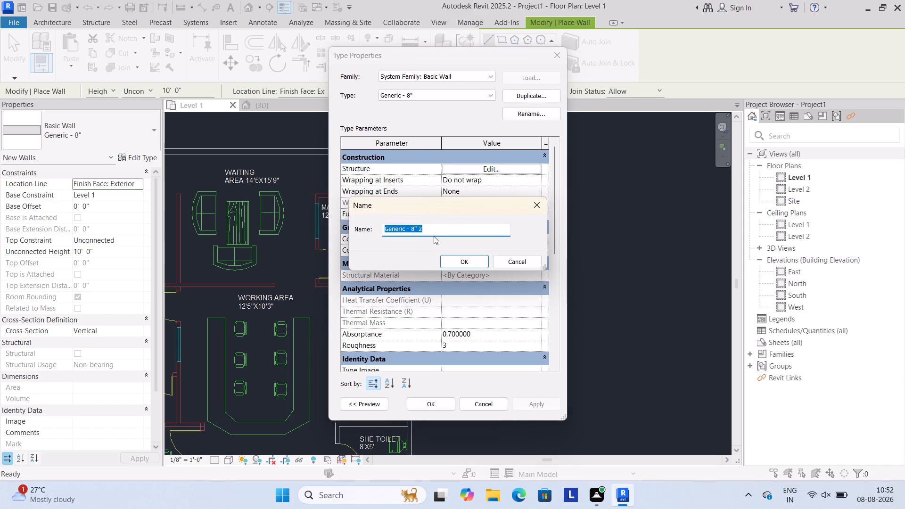
{"action": "type", "text": "WA"}
{"action": "type", "text": "LL"}
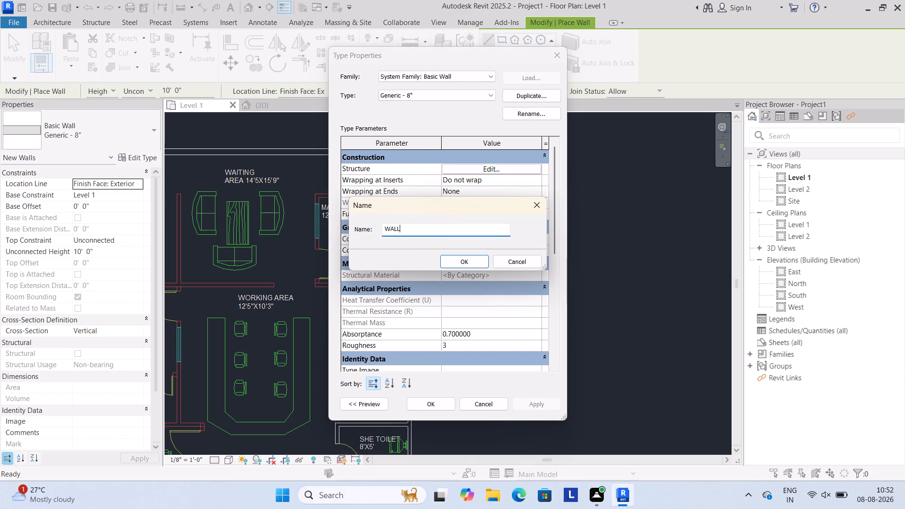
{"action": "key", "text": "1"}
{"action": "key", "text": "9"}
{"action": "left_click", "coordinate": [457, 258]}
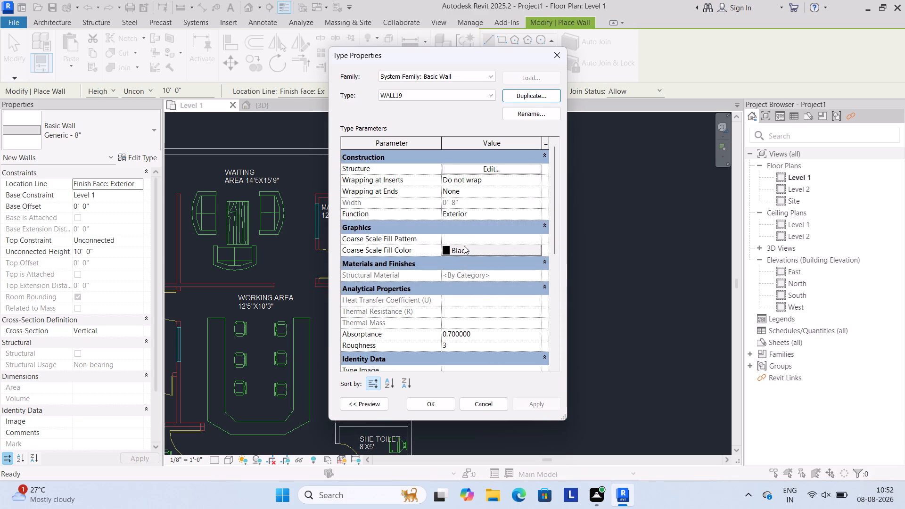
Set WALL19's sample height to 10" and its structure layer thickness to 5", and accept the type for new walls.
{"action": "left_click", "coordinate": [488, 167]}
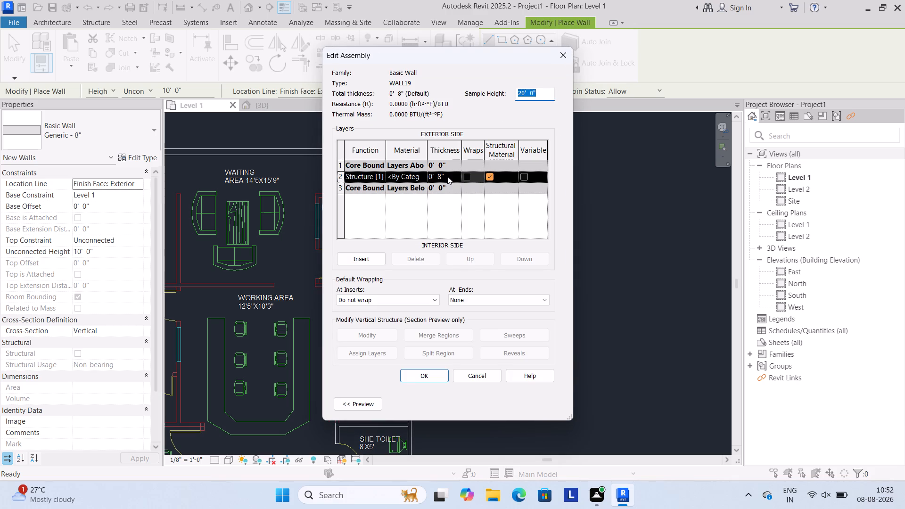
{"action": "type", "text": "10"}
{"action": "key", "text": "shift+quotedbl"}
{"action": "left_click", "coordinate": [448, 175]}
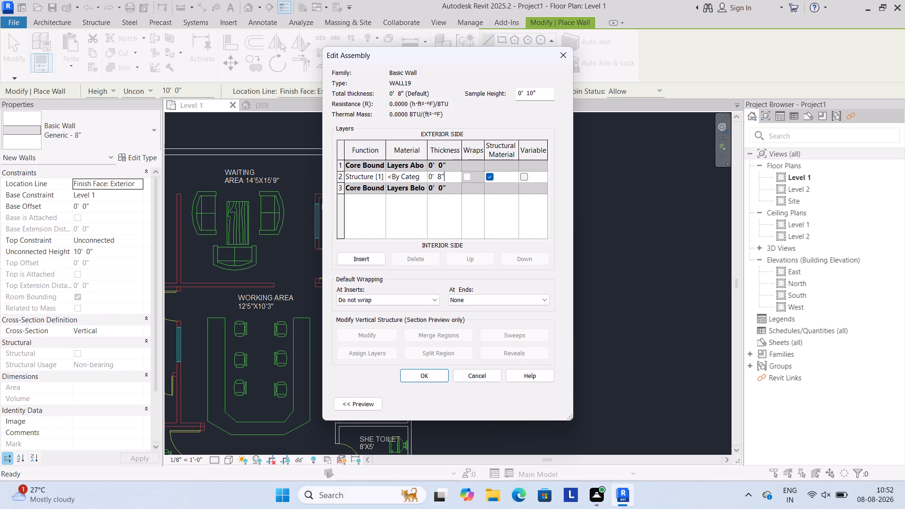
{"action": "key", "text": "5"}
{"action": "key", "text": "BackSpace"}
{"action": "key", "text": "BackSpace"}
{"action": "key", "text": "BackSpace"}
{"action": "key", "text": "BackSpace"}
{"action": "key", "text": "BackSpace"}
{"action": "key", "text": "BackSpace"}
{"action": "key", "text": "BackSpace"}
{"action": "key", "text": "BackSpace"}
{"action": "key", "text": "BackSpace"}
{"action": "key", "text": "BackSpace"}
{"action": "key", "text": "BackSpace"}
{"action": "type", "text": "5\""}
{"action": "left_click", "coordinate": [432, 373]}
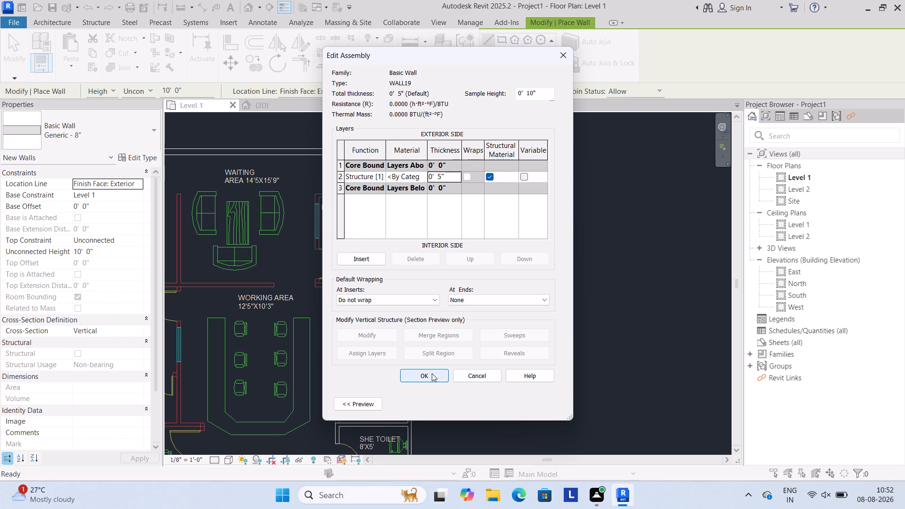
{"action": "left_click", "coordinate": [422, 401]}
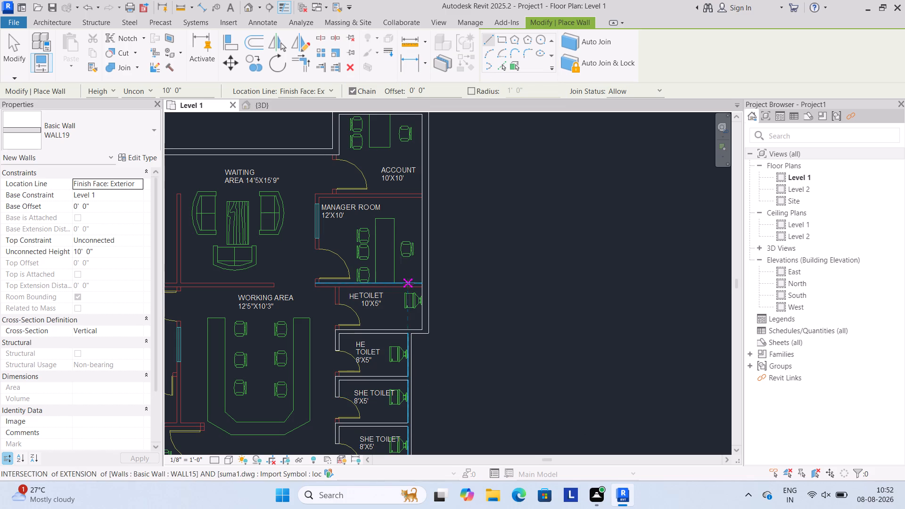
Draw a WALL19 partition between the MANAGER ROOM and the 10'X5" HE TOILET, from the outer wall to the manager room's door-side corner.
{"action": "scroll", "coordinate": [409, 285], "scroll_direction": "up", "scroll_amount": 2}
{"action": "left_click", "coordinate": [425, 287]}
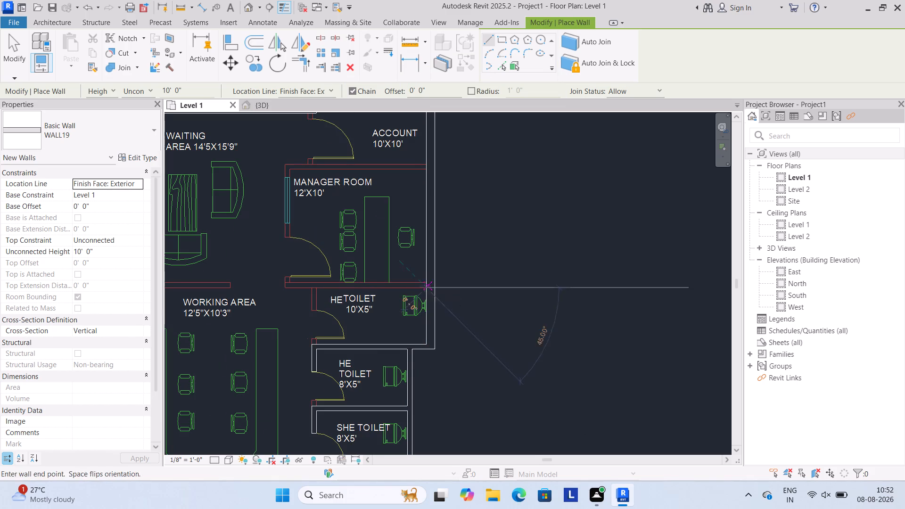
{"action": "left_click", "coordinate": [286, 287]}
{"action": "key", "text": "Escape"}
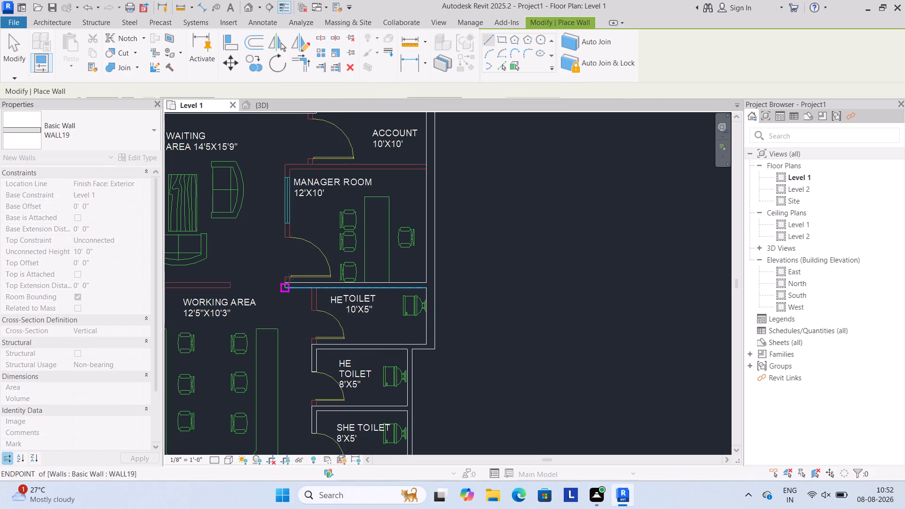
Switch new walls to the Generic - 8" type and open its type properties.
{"action": "scroll", "coordinate": [291, 271], "scroll_direction": "down", "scroll_amount": 1}
{"action": "scroll", "coordinate": [264, 238], "scroll_direction": "down", "scroll_amount": 2}
{"action": "middle_click_drag", "start_coordinate": [264, 237], "coordinate": [283, 275]}
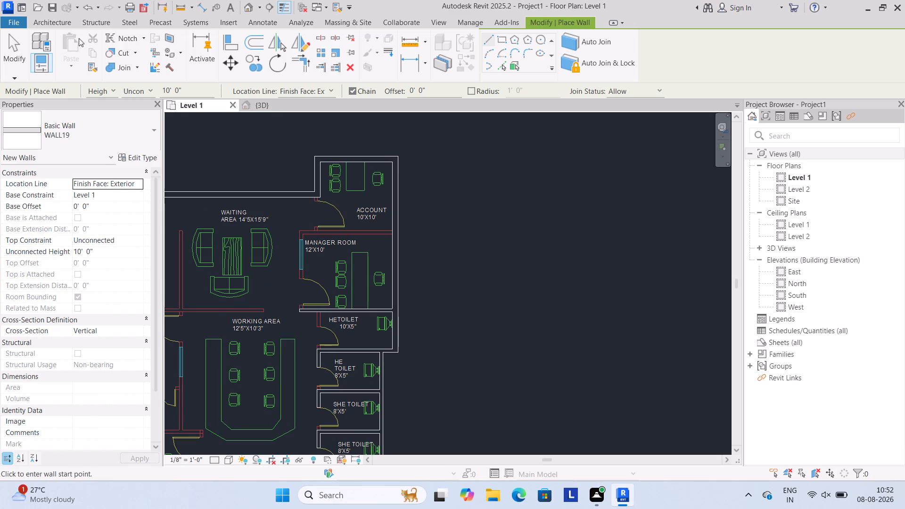
{"action": "left_click", "coordinate": [60, 17]}
{"action": "left_click", "coordinate": [43, 66]}
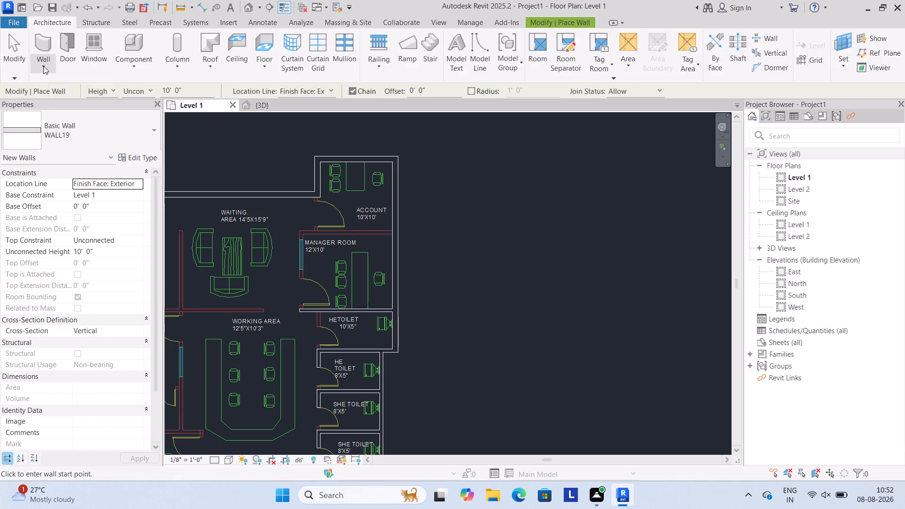
{"action": "left_click", "coordinate": [48, 89]}
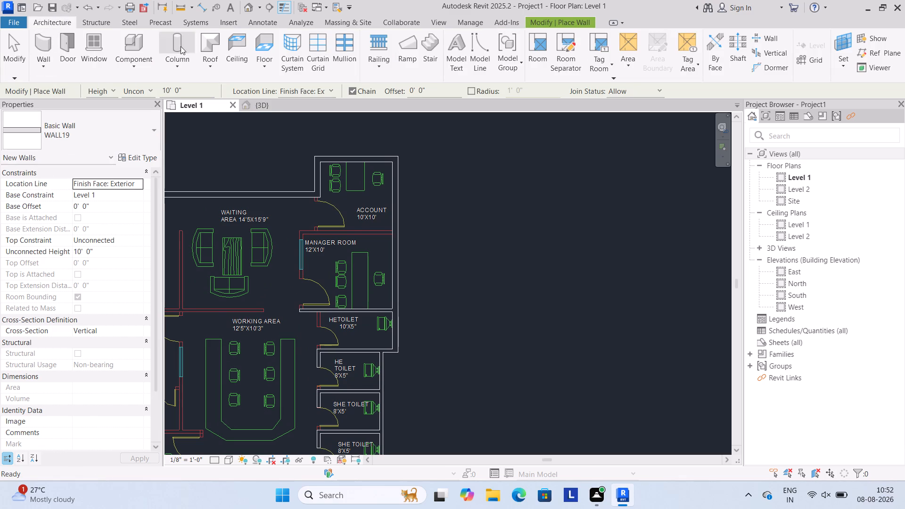
{"action": "left_click", "coordinate": [8, 129]}
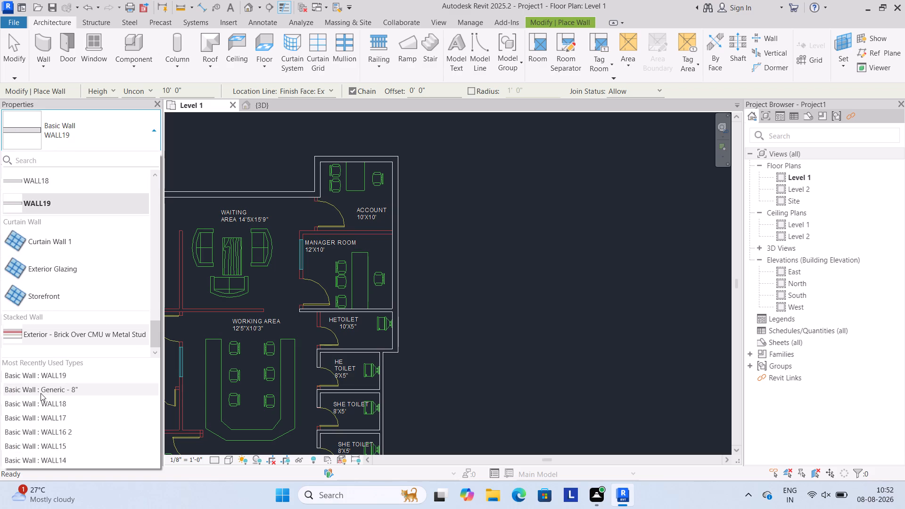
{"action": "left_click", "coordinate": [47, 387]}
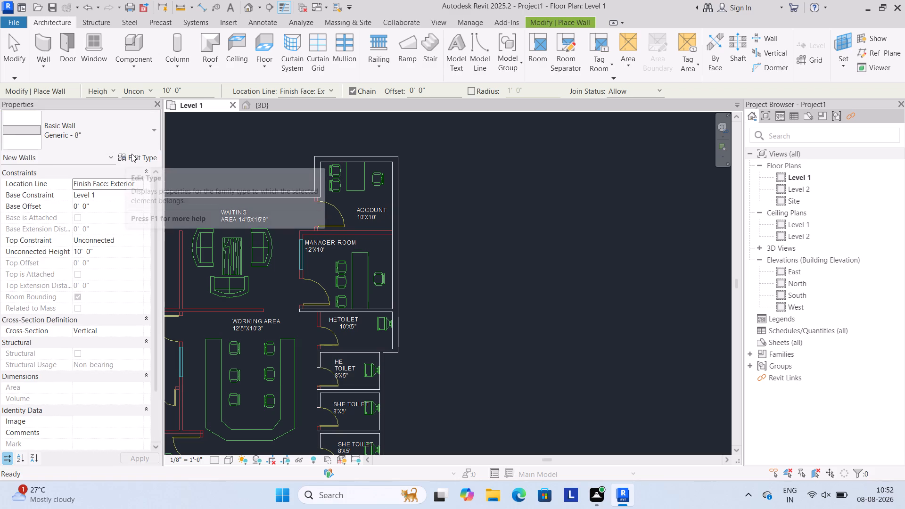
{"action": "left_click", "coordinate": [133, 156]}
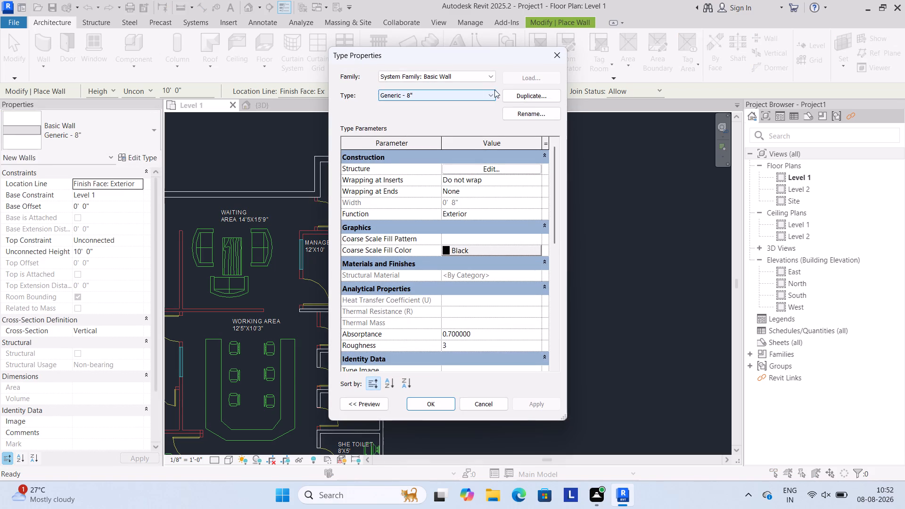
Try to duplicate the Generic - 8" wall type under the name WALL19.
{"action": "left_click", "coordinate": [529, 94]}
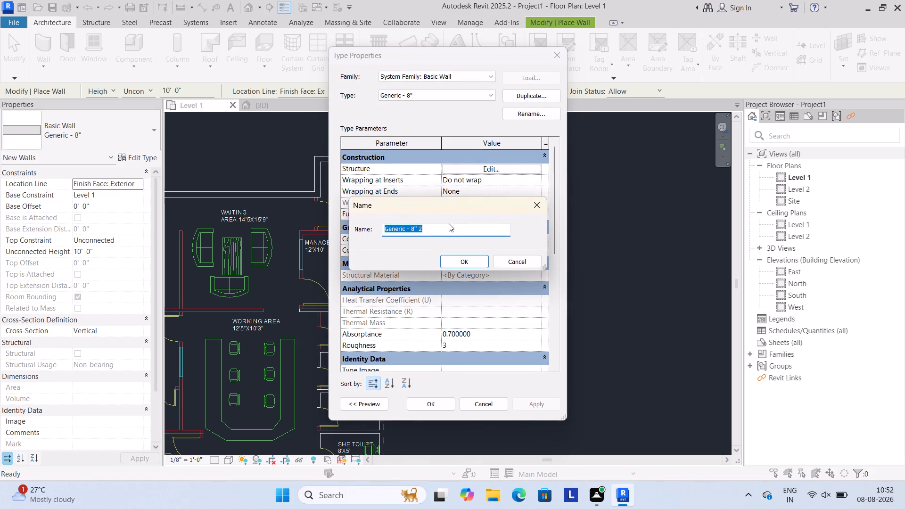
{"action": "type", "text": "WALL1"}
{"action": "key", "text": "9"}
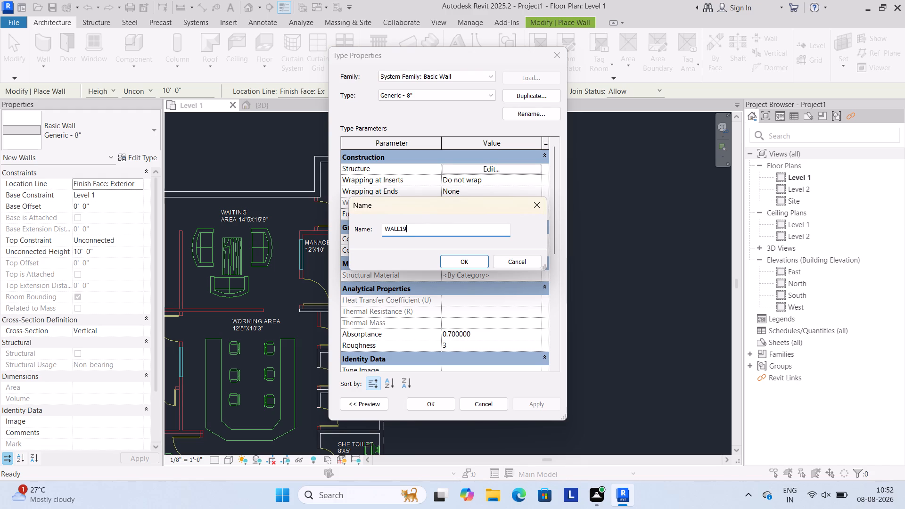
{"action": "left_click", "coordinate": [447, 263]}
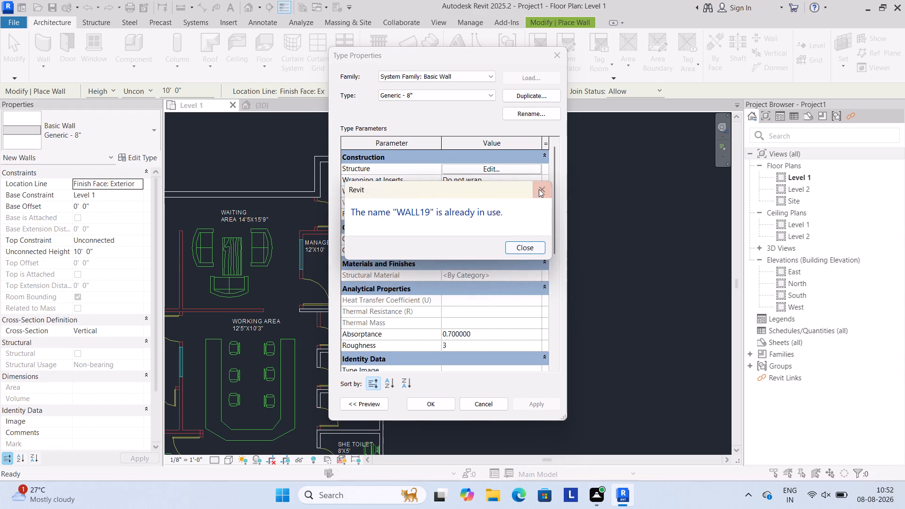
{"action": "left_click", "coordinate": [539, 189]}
Duplicate the Generic - 8" wall type and name the copy WALL20.
{"action": "left_click", "coordinate": [522, 91]}
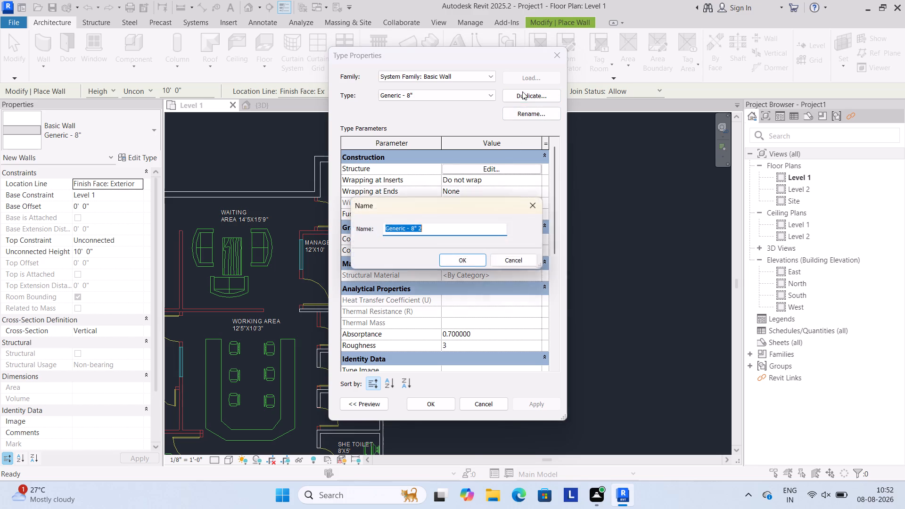
{"action": "type", "text": "WALL1"}
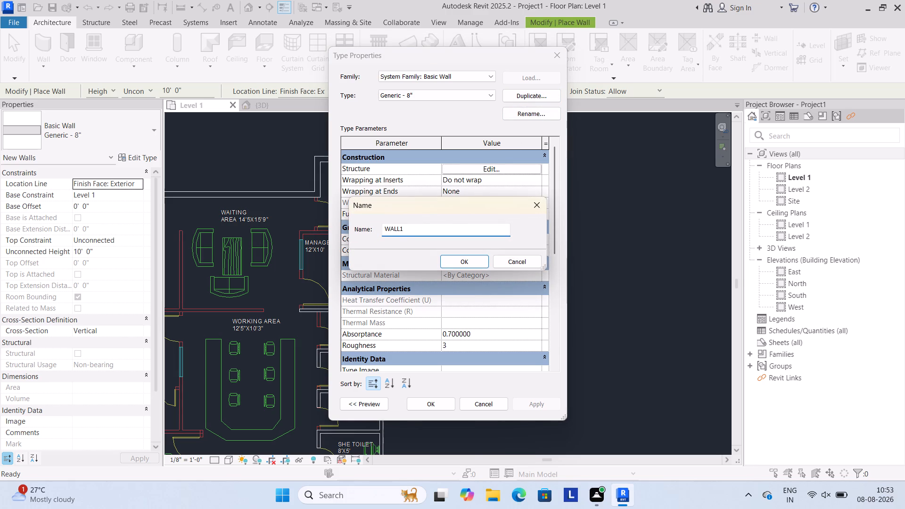
{"action": "key", "text": "BackSpace"}
{"action": "type", "text": "20"}
{"action": "left_click", "coordinate": [449, 254]}
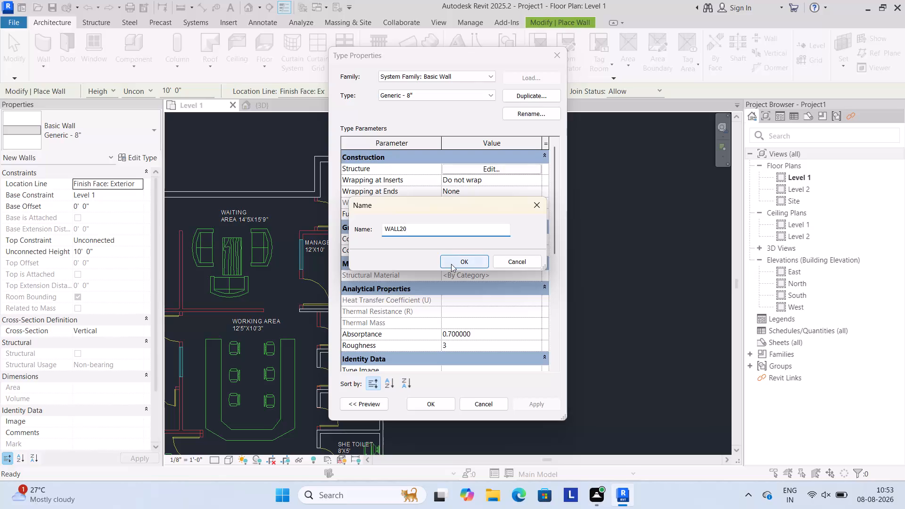
{"action": "left_click", "coordinate": [451, 264]}
Set WALL20's sample height to 10" and its structure layer thickness to 5", and accept the type for new walls.
{"action": "left_click", "coordinate": [498, 167]}
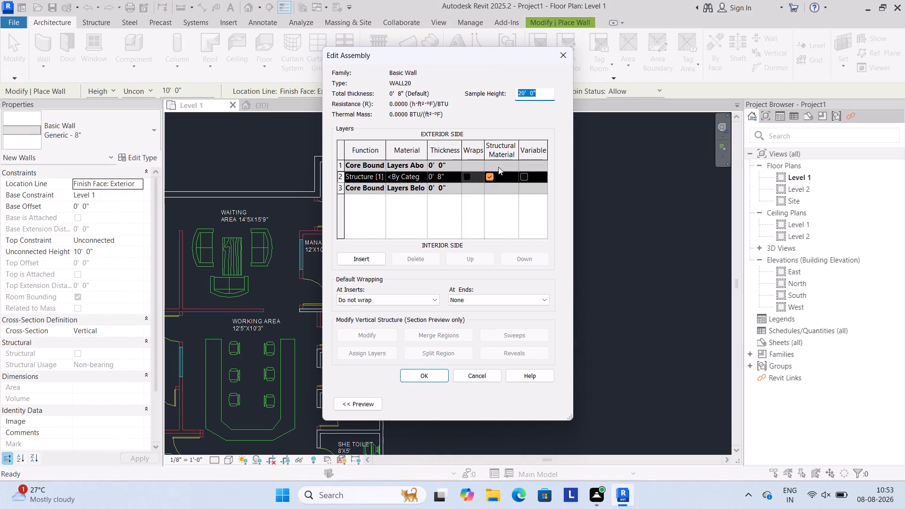
{"action": "type", "text": "10"}
{"action": "key", "text": "shift+quotedbl"}
{"action": "left_click", "coordinate": [444, 175]}
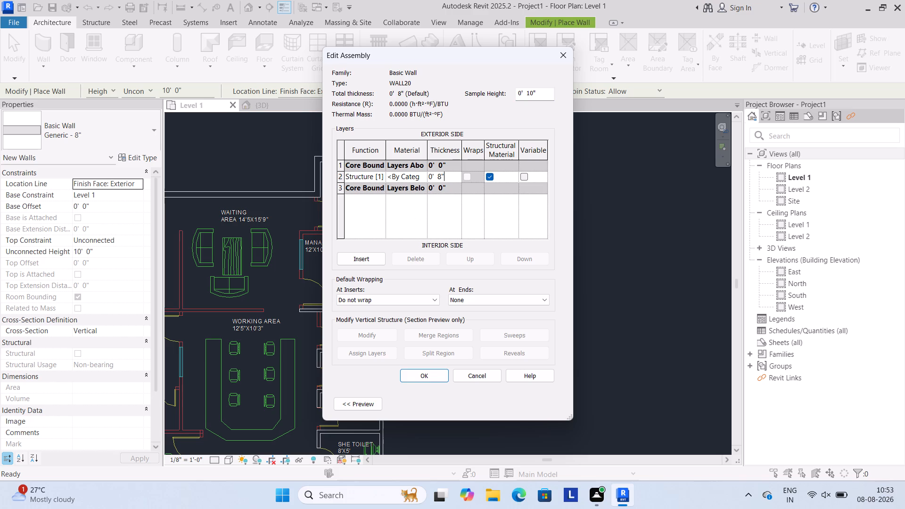
{"action": "key", "text": "BackSpace"}
{"action": "key", "text": "BackSpace"}
{"action": "key", "text": "BackSpace"}
{"action": "key", "text": "BackSpace"}
{"action": "key", "text": "BackSpace"}
{"action": "key", "text": "BackSpace"}
{"action": "key", "text": "BackSpace"}
{"action": "key", "text": "BackSpace"}
{"action": "key", "text": "BackSpace"}
{"action": "key", "text": "BackSpace"}
{"action": "key", "text": "BackSpace"}
{"action": "key", "text": "BackSpace"}
{"action": "key", "text": "BackSpace"}
{"action": "key", "text": "BackSpace"}
{"action": "key", "text": "5"}
{"action": "key", "text": "shift+quotedbl"}
{"action": "left_click", "coordinate": [425, 373]}
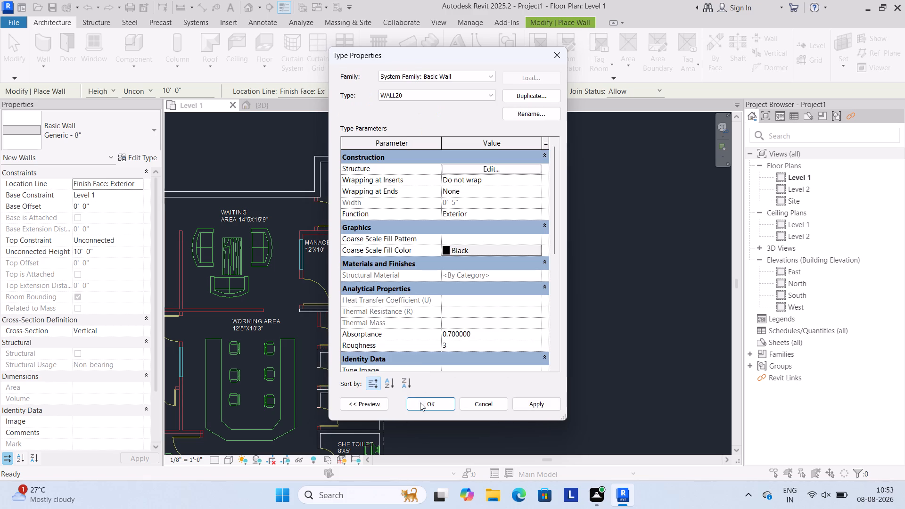
{"action": "left_click", "coordinate": [420, 402]}
Draw a WALL20 partition about 12'-4 1/2" long between ACCOUNT and MANAGER ROOM, returning about 6'-2" down to the manager room's door.
{"action": "scroll", "coordinate": [388, 232], "scroll_direction": "up", "scroll_amount": 2}
{"action": "left_click", "coordinate": [392, 236]}
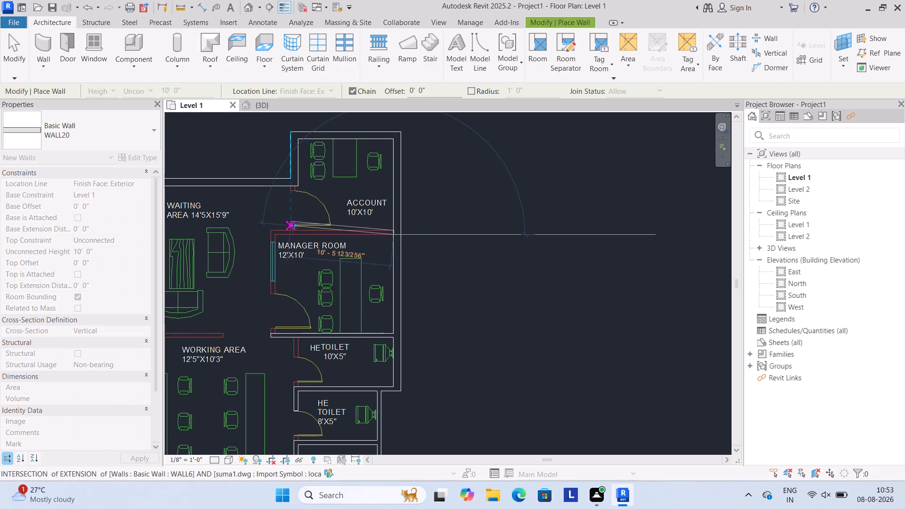
{"action": "left_click", "coordinate": [280, 231]}
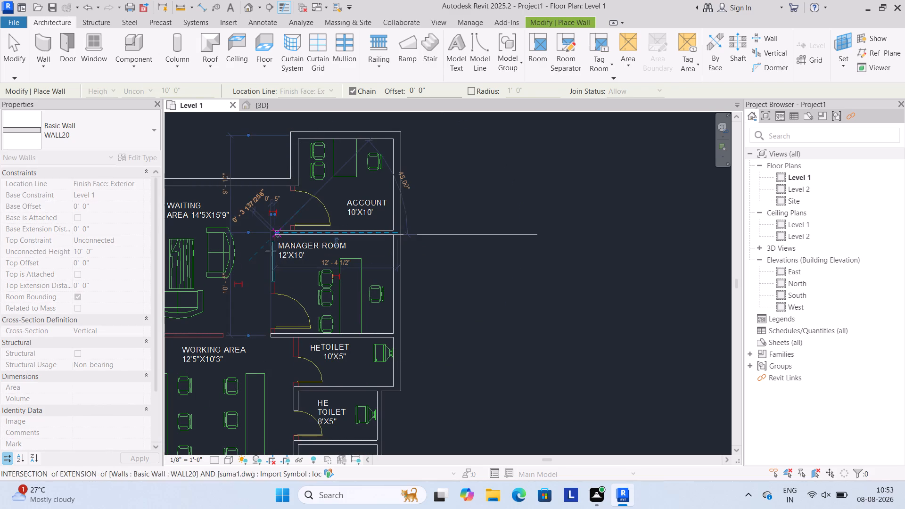
{"action": "left_click", "coordinate": [276, 293]}
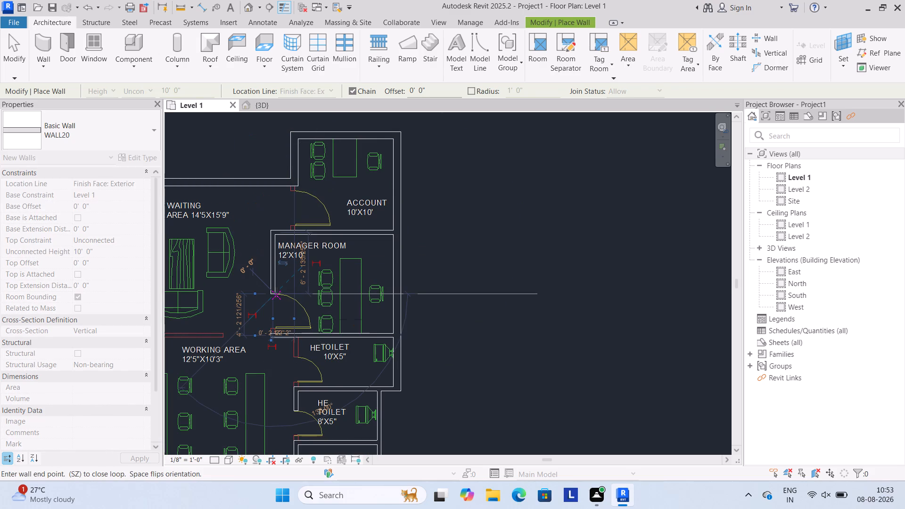
{"action": "key", "text": "Escape"}
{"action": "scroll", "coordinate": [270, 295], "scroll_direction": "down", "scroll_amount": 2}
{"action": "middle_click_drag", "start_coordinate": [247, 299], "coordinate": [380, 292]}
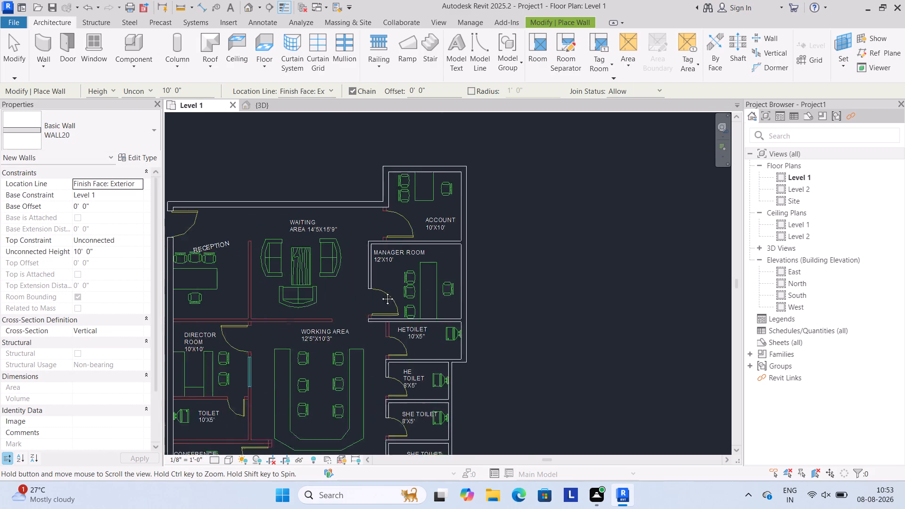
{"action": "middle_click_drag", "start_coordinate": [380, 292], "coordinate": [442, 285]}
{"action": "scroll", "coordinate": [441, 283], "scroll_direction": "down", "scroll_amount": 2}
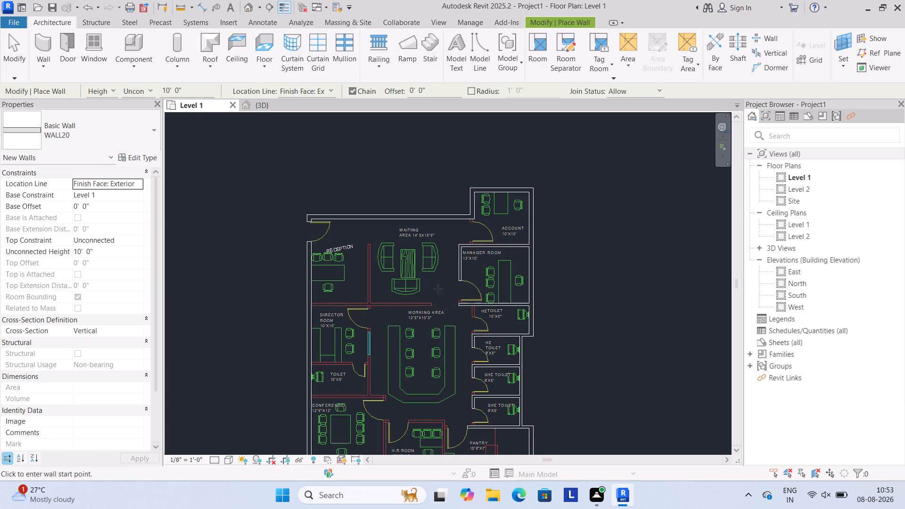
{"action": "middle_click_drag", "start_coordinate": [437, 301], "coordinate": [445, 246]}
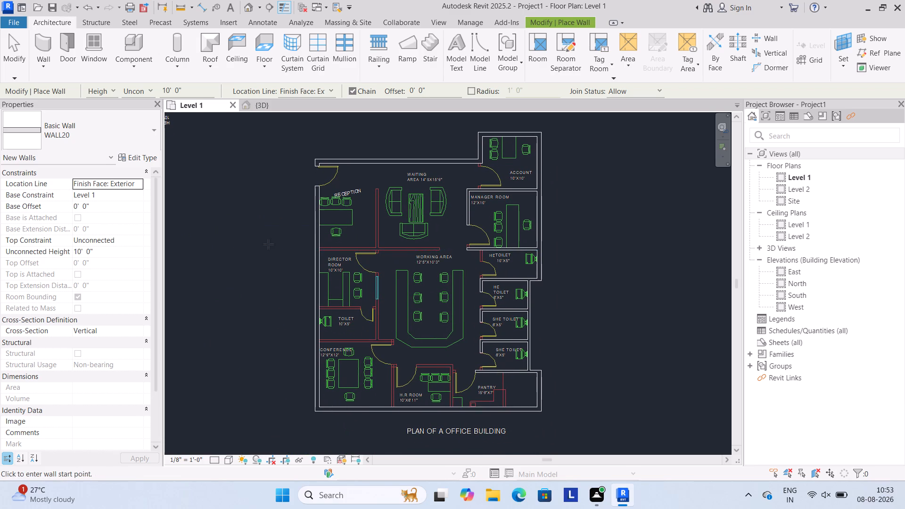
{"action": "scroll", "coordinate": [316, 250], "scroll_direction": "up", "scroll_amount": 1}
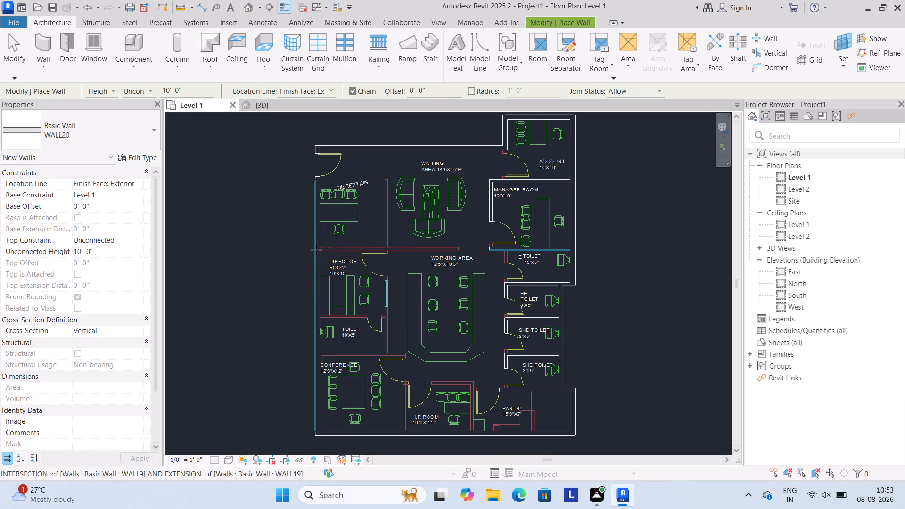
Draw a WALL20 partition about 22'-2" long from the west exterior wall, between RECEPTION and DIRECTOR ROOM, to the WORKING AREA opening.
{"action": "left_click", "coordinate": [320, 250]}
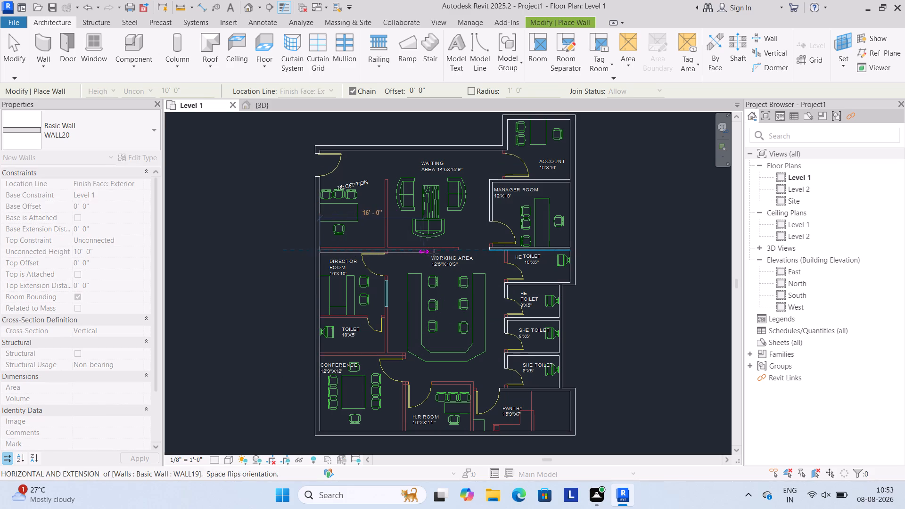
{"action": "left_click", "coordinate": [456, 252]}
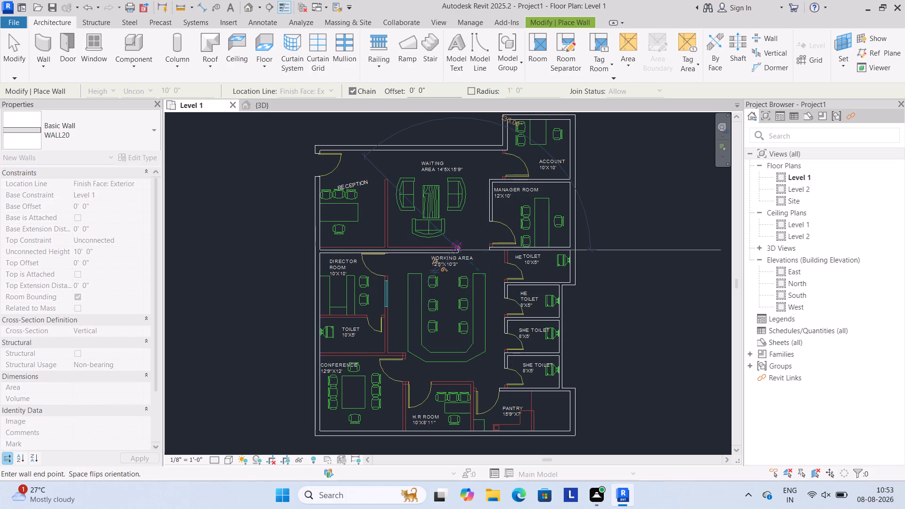
Add short WALL20 stubs across the thickness of the partition, at its free end and at points above the WORKING AREA.
{"action": "left_click", "coordinate": [456, 245]}
{"action": "key", "text": "Escape"}
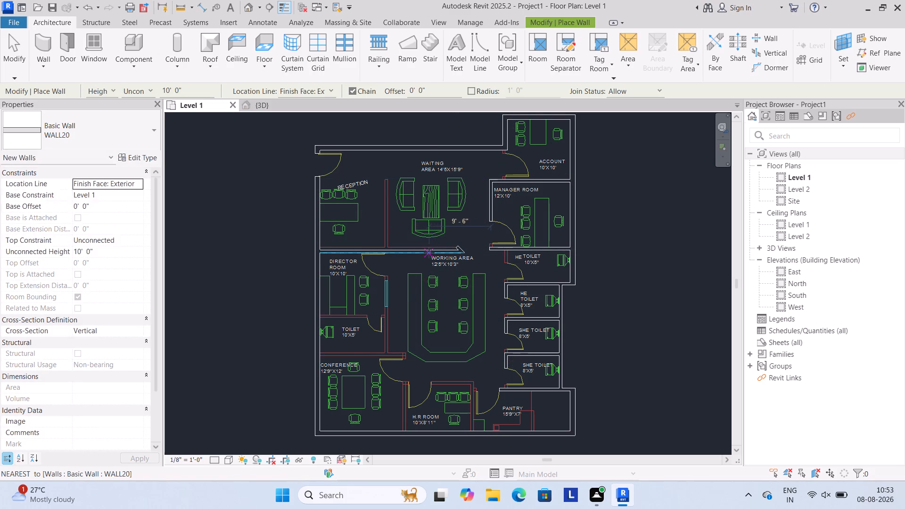
{"action": "left_click", "coordinate": [429, 253]}
{"action": "left_click", "coordinate": [428, 250]}
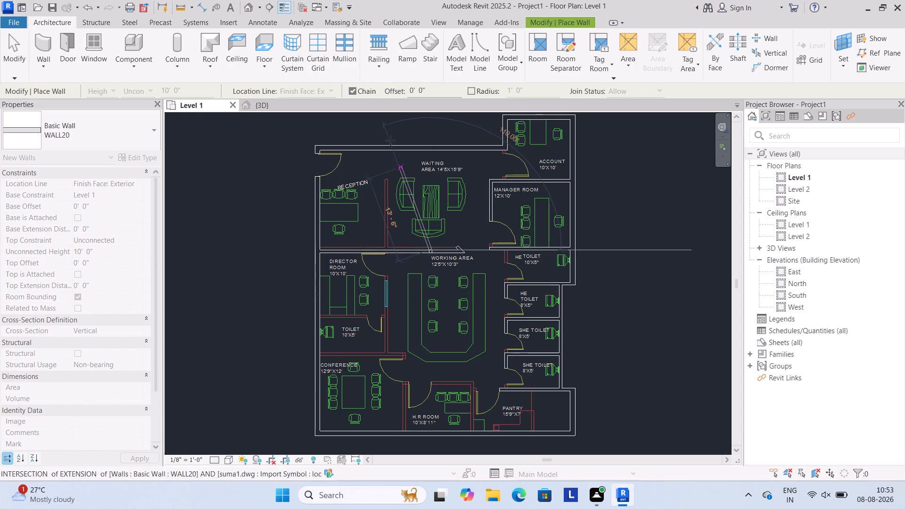
{"action": "key", "text": "Escape"}
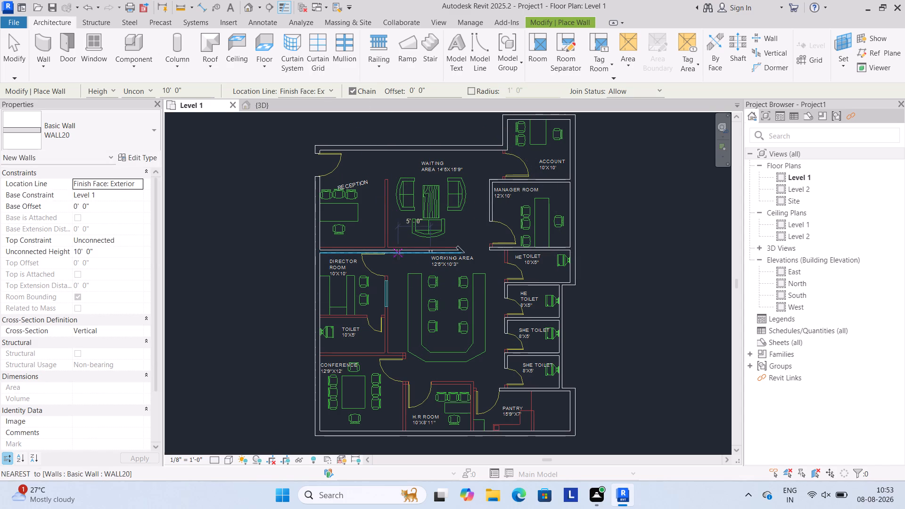
{"action": "left_click", "coordinate": [398, 254]}
{"action": "key", "text": "Escape"}
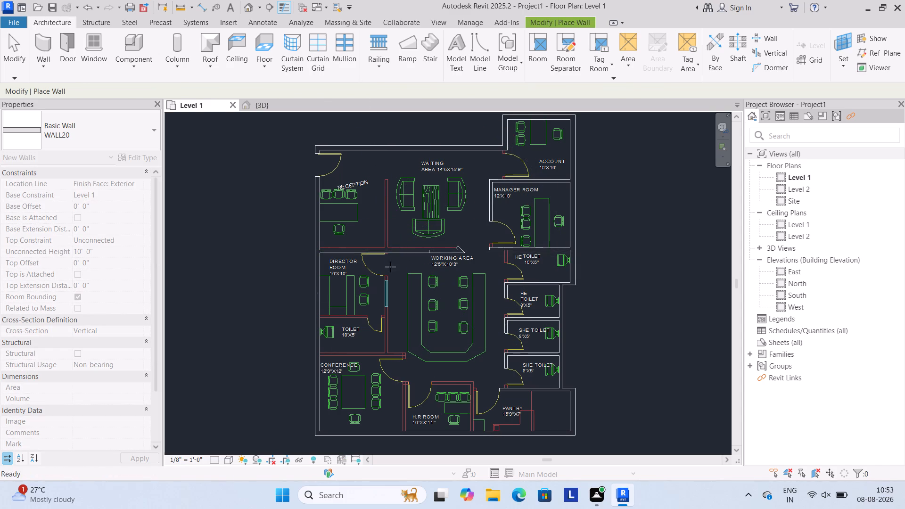
{"action": "scroll", "coordinate": [406, 253], "scroll_direction": "up", "scroll_amount": 3}
{"action": "left_click", "coordinate": [409, 254]}
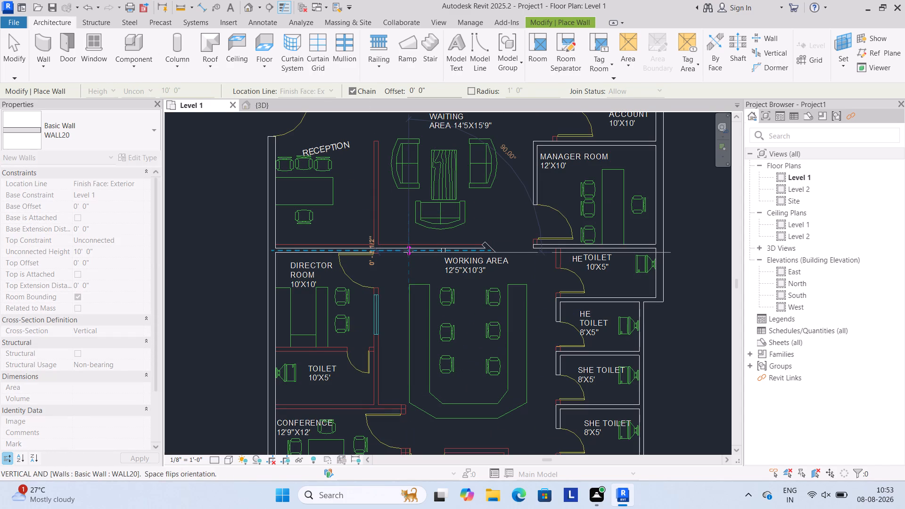
{"action": "left_click", "coordinate": [408, 247]}
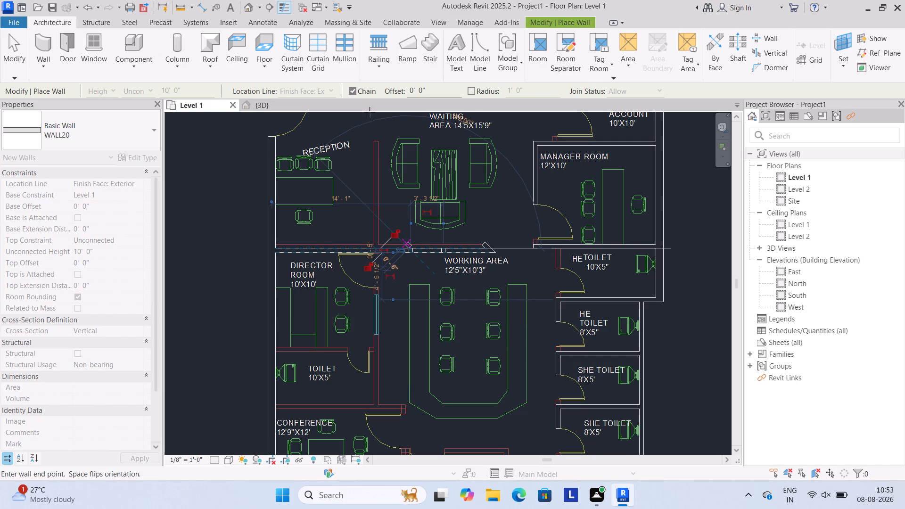
{"action": "key", "text": "Escape"}
{"action": "key", "text": "Escape"}
{"action": "key", "text": "Escape"}
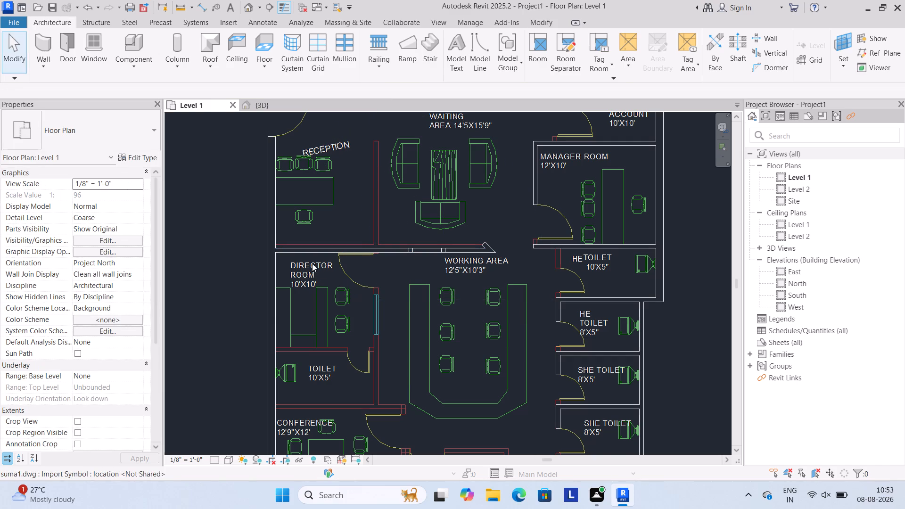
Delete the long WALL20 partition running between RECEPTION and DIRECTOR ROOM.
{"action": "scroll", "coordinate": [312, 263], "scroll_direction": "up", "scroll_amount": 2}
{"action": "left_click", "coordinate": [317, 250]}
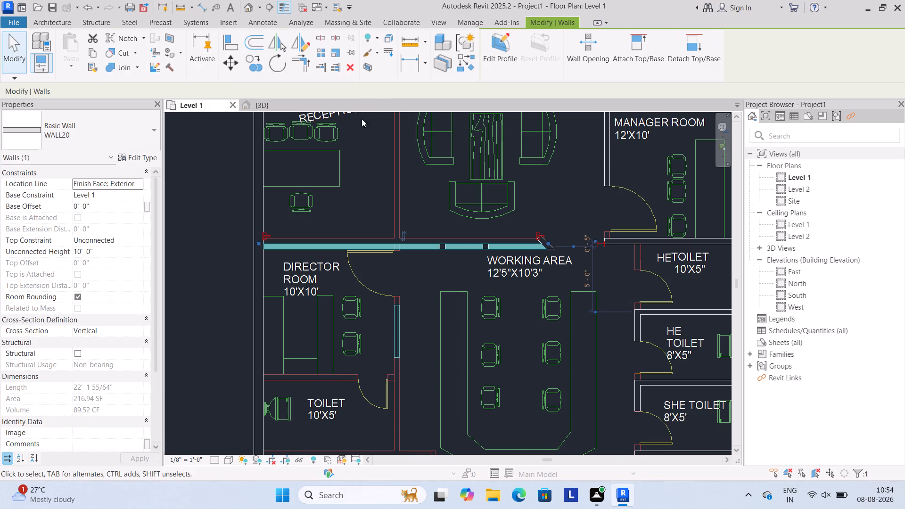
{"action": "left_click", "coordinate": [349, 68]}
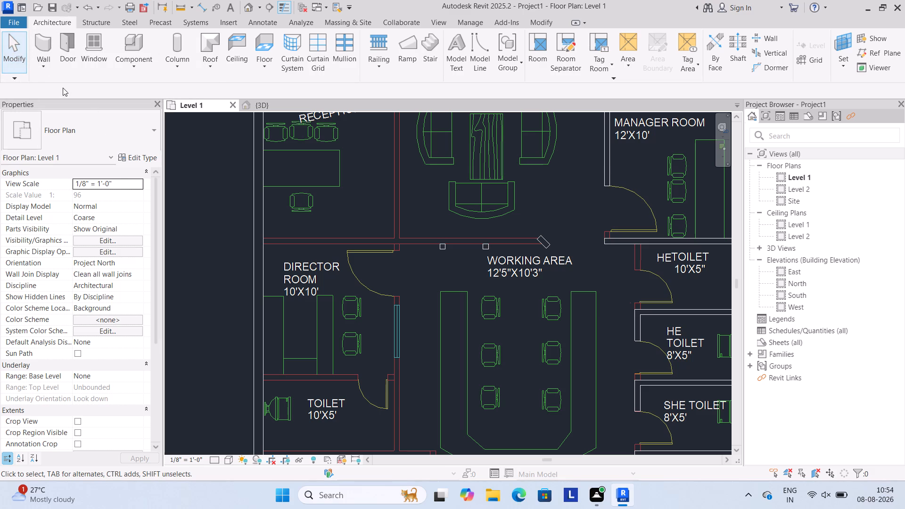
Start a new wall based on Generic - 8" and duplicate that type under the name WALL21.
{"action": "left_click", "coordinate": [44, 70]}
{"action": "left_click", "coordinate": [51, 88]}
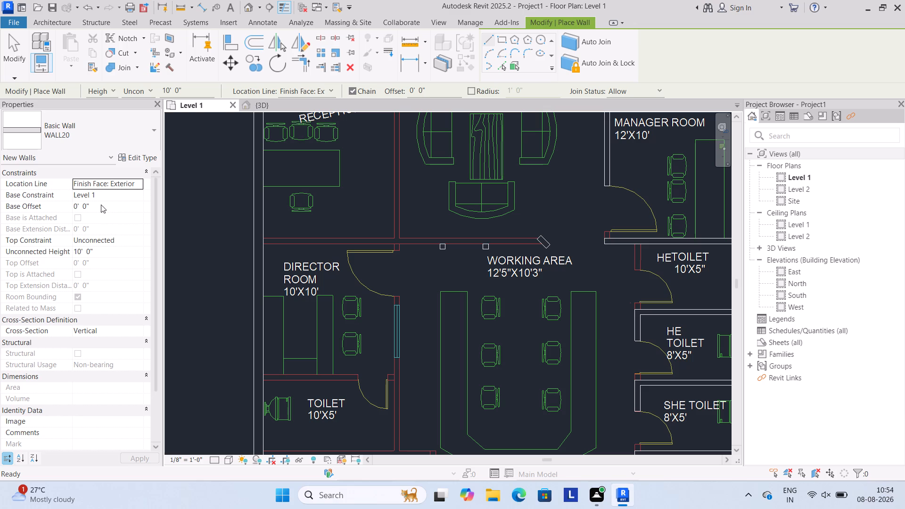
{"action": "left_click", "coordinate": [26, 129]}
{"action": "left_click", "coordinate": [84, 385]}
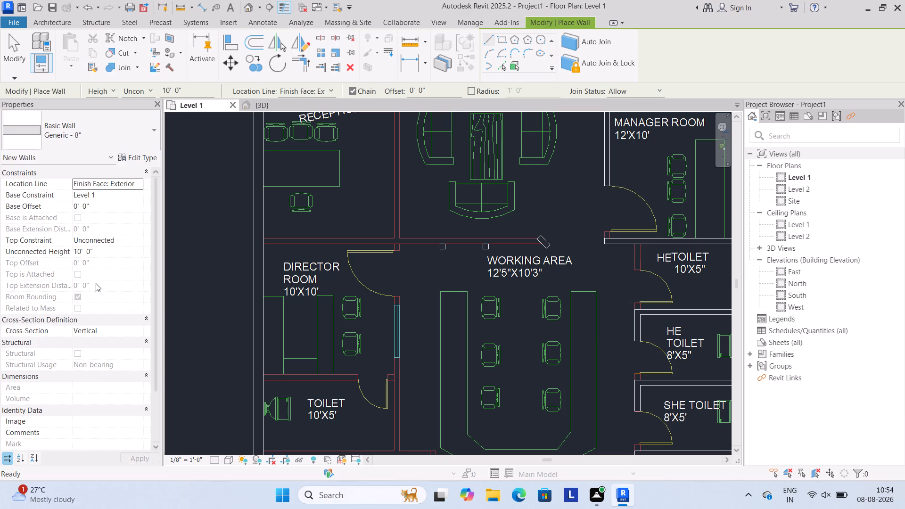
{"action": "left_click", "coordinate": [144, 160]}
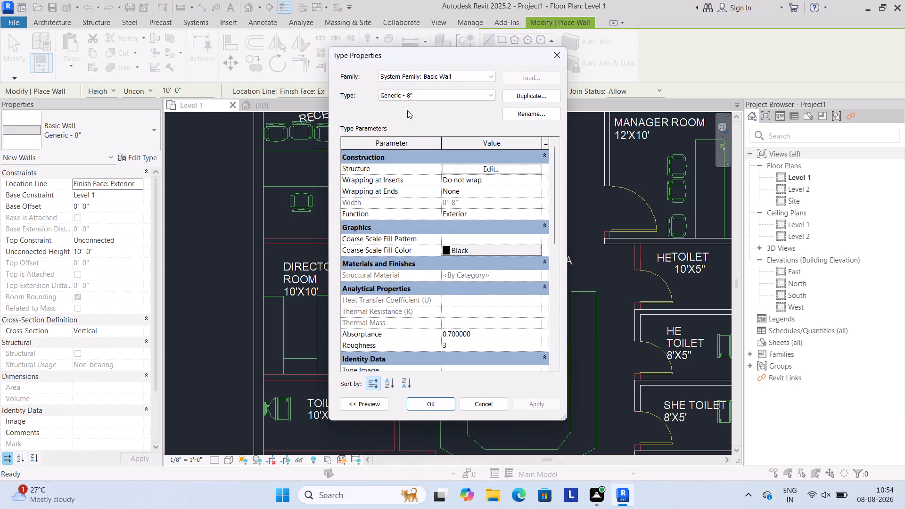
{"action": "left_click", "coordinate": [510, 95]}
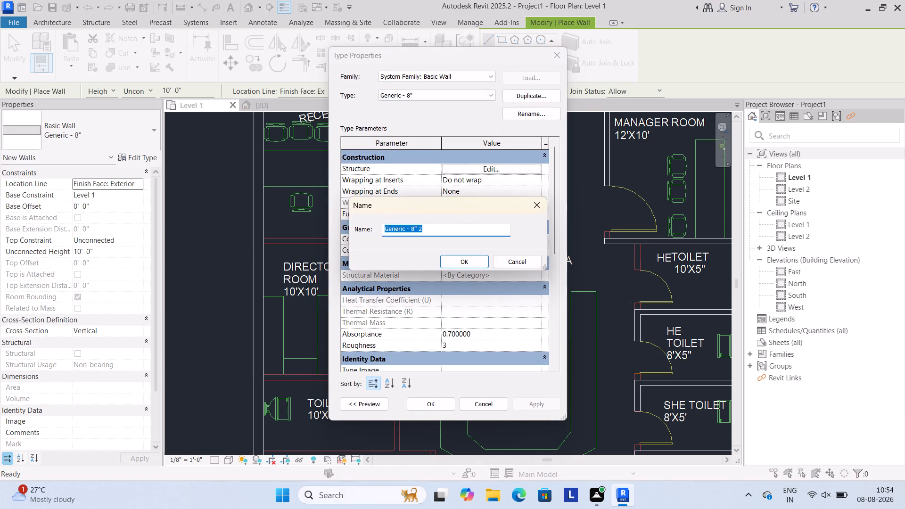
{"action": "type", "text": "WALL21"}
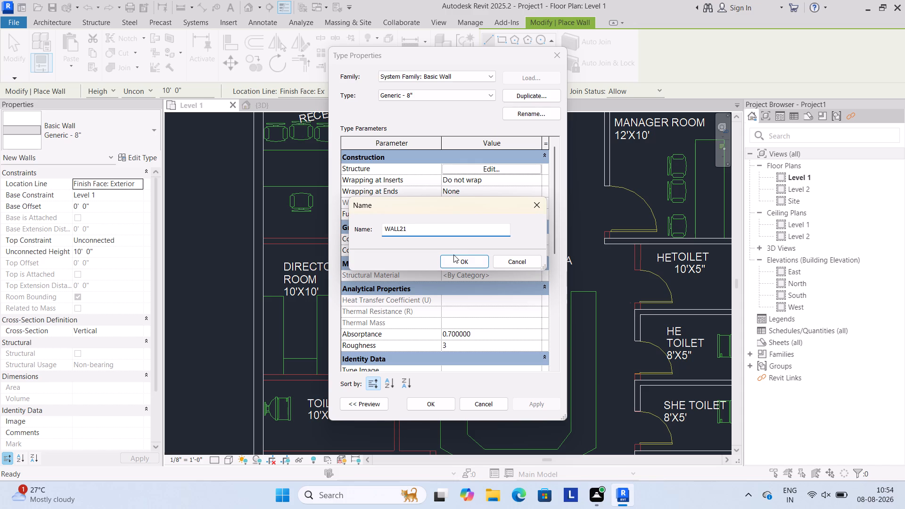
{"action": "left_click", "coordinate": [454, 256]}
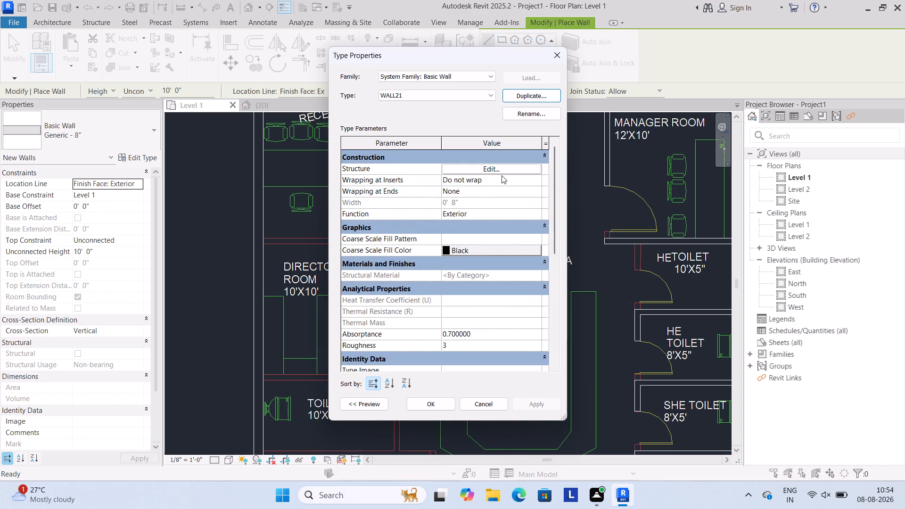
Set WALL21's structure layer thickness to 5" and sample height to 10', and accept the type for new walls.
{"action": "left_click", "coordinate": [499, 169]}
{"action": "left_click", "coordinate": [453, 176]}
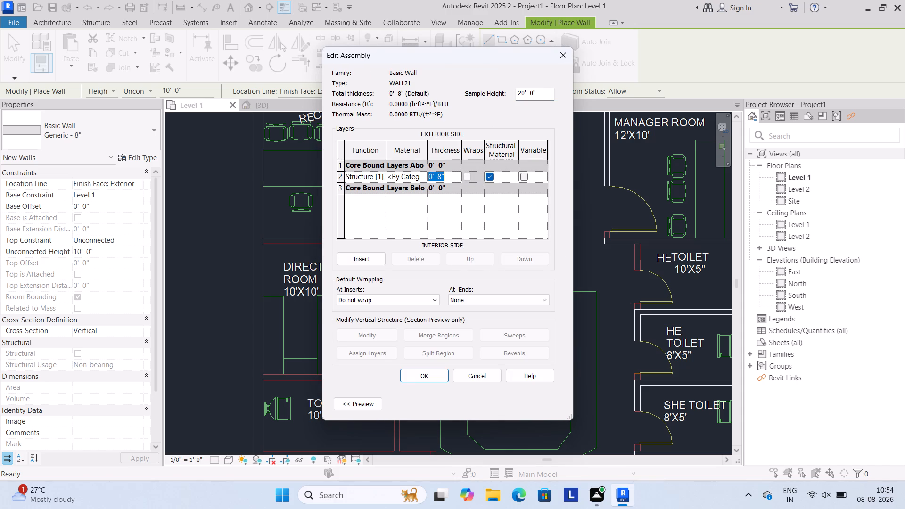
{"action": "key", "text": "BackSpace"}
{"action": "key", "text": "5"}
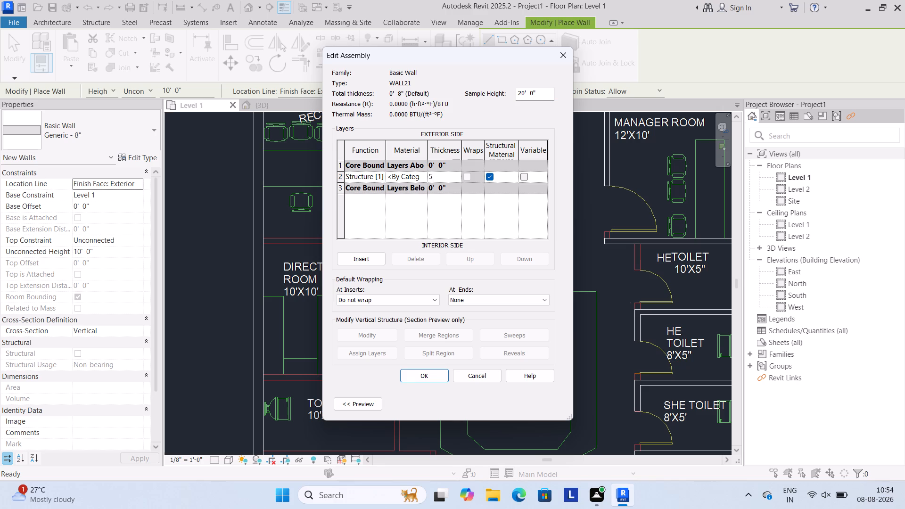
{"action": "key", "text": "shift+quotedbl"}
{"action": "left_click", "coordinate": [537, 93]}
{"action": "key", "text": "BackSpace"}
{"action": "key", "text": "BackSpace"}
{"action": "key", "text": "BackSpace"}
{"action": "key", "text": "BackSpace"}
{"action": "key", "text": "BackSpace"}
{"action": "key", "text": "BackSpace"}
{"action": "key", "text": "BackSpace"}
{"action": "type", "text": "10"}
{"action": "key", "text": "apostrophe"}
{"action": "left_click", "coordinate": [432, 377]}
{"action": "left_click", "coordinate": [429, 400]}
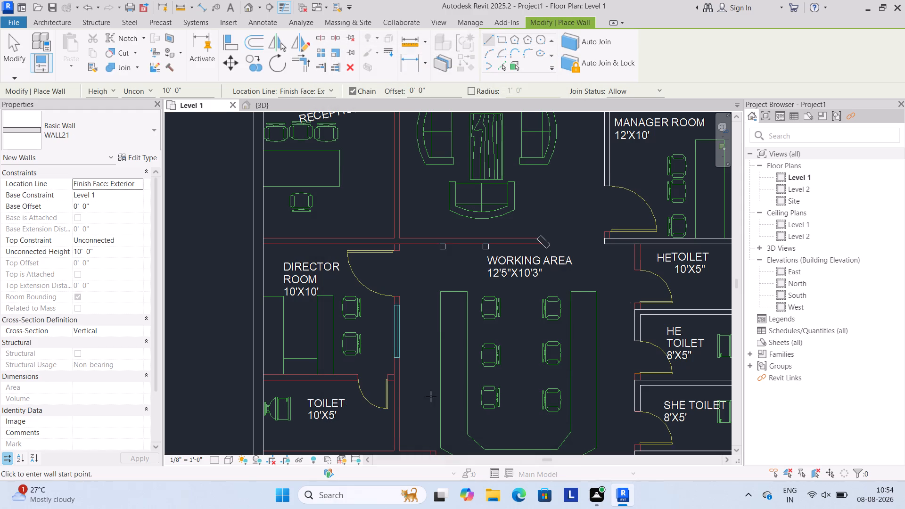
Draw a WALL21 partition about 10' along the south side of RECEPTION, turning north about 10' along its east side.
{"action": "left_click", "coordinate": [263, 238]}
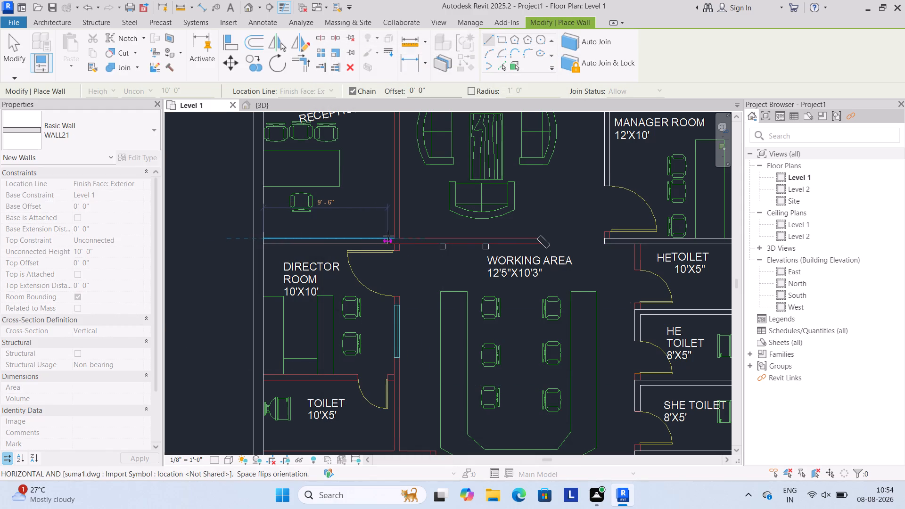
{"action": "left_click", "coordinate": [390, 235]}
{"action": "scroll", "coordinate": [391, 208], "scroll_direction": "down", "scroll_amount": 2}
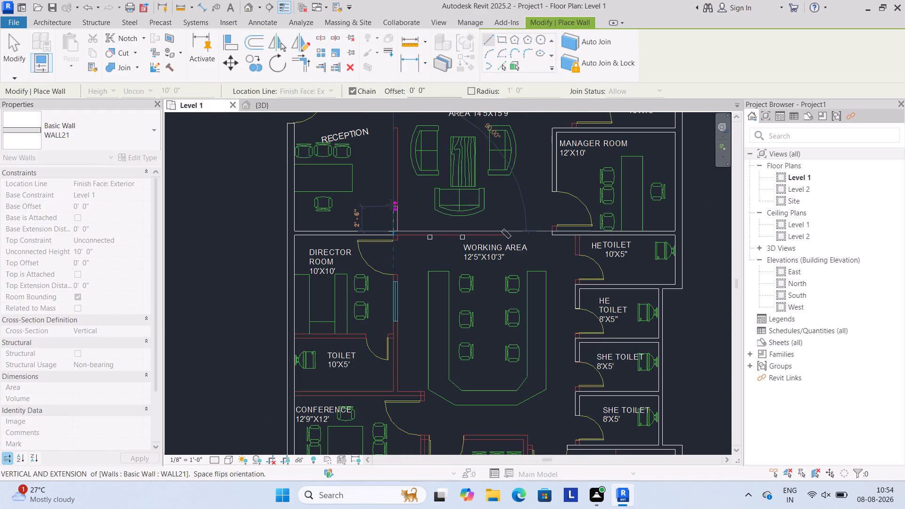
{"action": "left_click", "coordinate": [392, 128]}
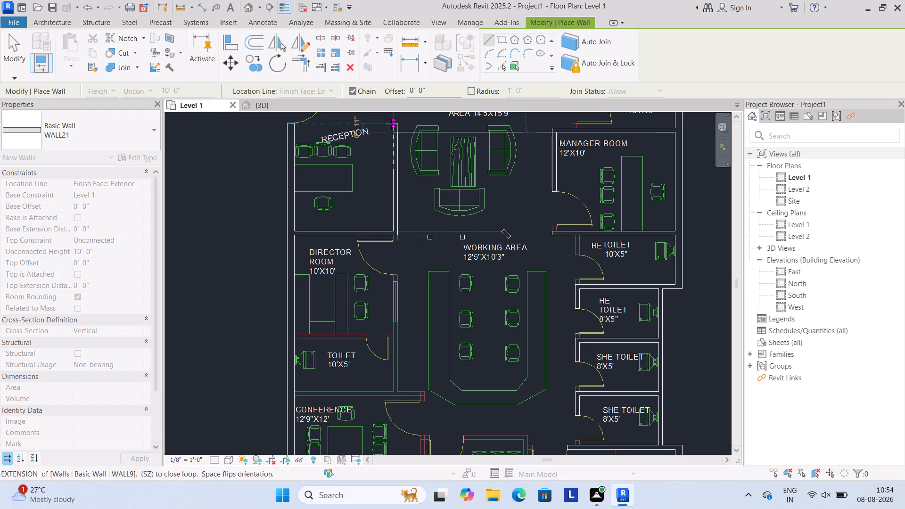
{"action": "key", "text": "Escape"}
Start a new wall based on Generic - 8", duplicate that type as WALL23, and duplicate WALL23 as WALL23 2.
{"action": "scroll", "coordinate": [384, 148], "scroll_direction": "up", "scroll_amount": 2}
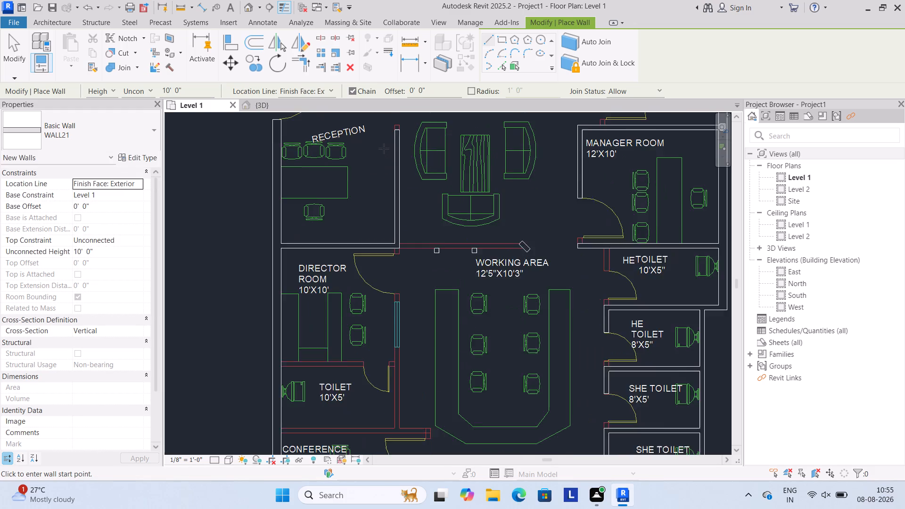
{"action": "scroll", "coordinate": [384, 148], "scroll_direction": "down", "scroll_amount": 4}
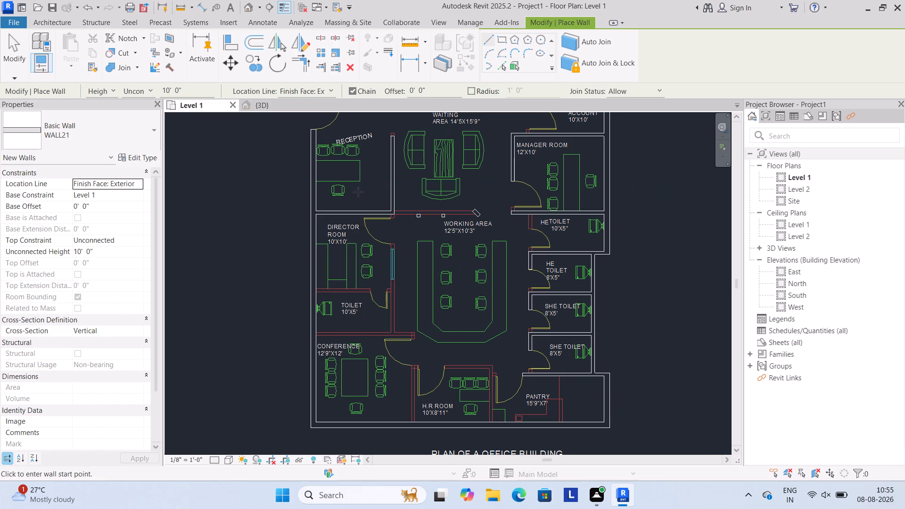
{"action": "left_click", "coordinate": [49, 22]}
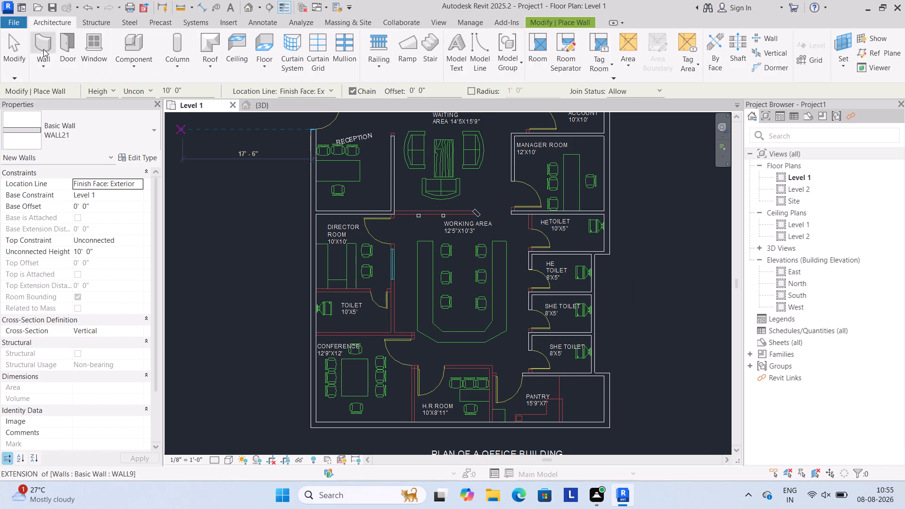
{"action": "left_click", "coordinate": [43, 61]}
{"action": "left_click", "coordinate": [51, 86]}
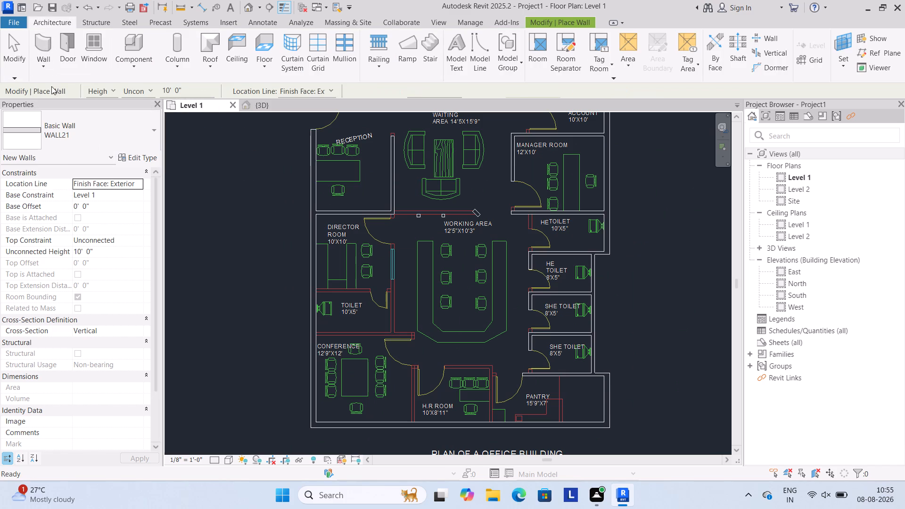
{"action": "left_click", "coordinate": [28, 129]}
{"action": "left_click", "coordinate": [77, 390]}
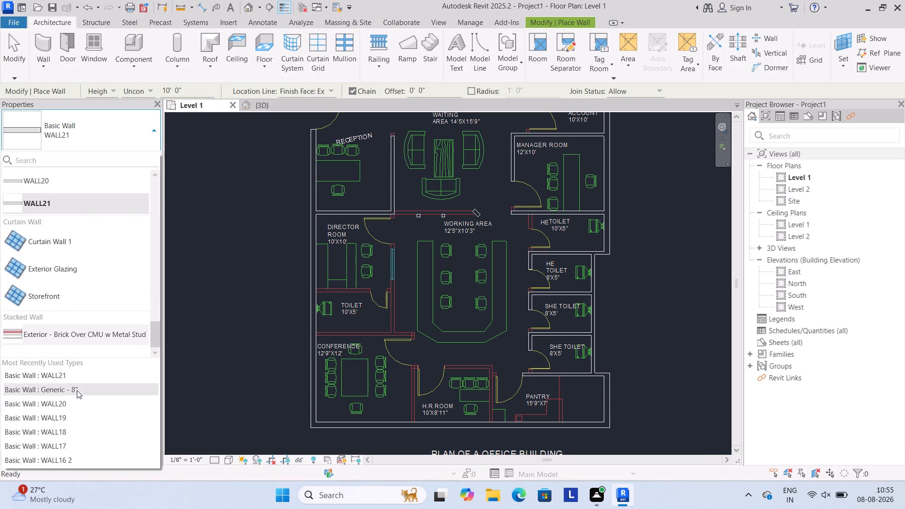
{"action": "left_click", "coordinate": [135, 159]}
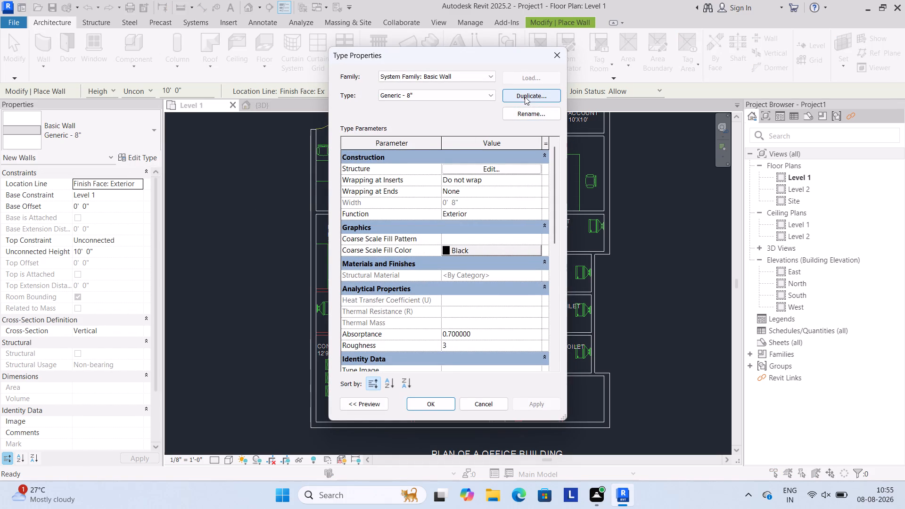
{"action": "left_click", "coordinate": [525, 97]}
{"action": "type", "text": "WALL"}
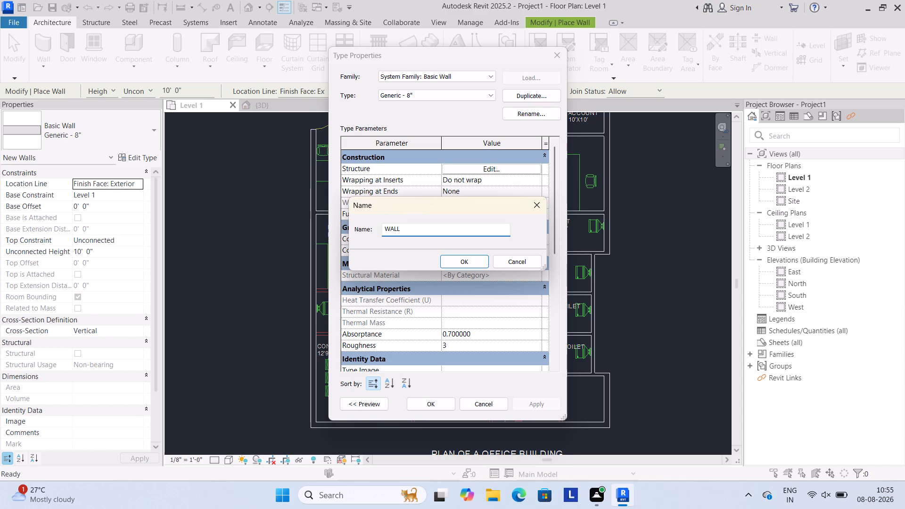
{"action": "key", "text": "2"}
{"action": "key", "text": "3"}
{"action": "left_click", "coordinate": [520, 94]}
{"action": "left_click", "coordinate": [465, 268]}
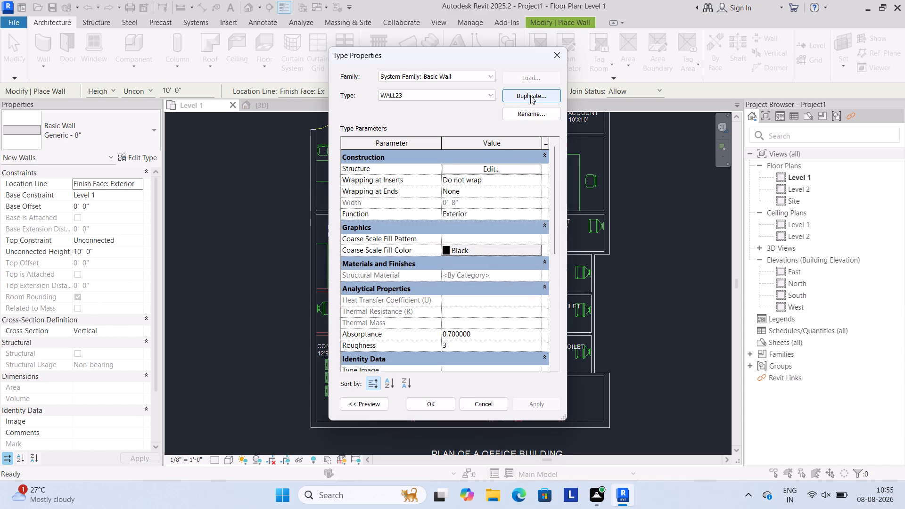
{"action": "left_click", "coordinate": [530, 96]}
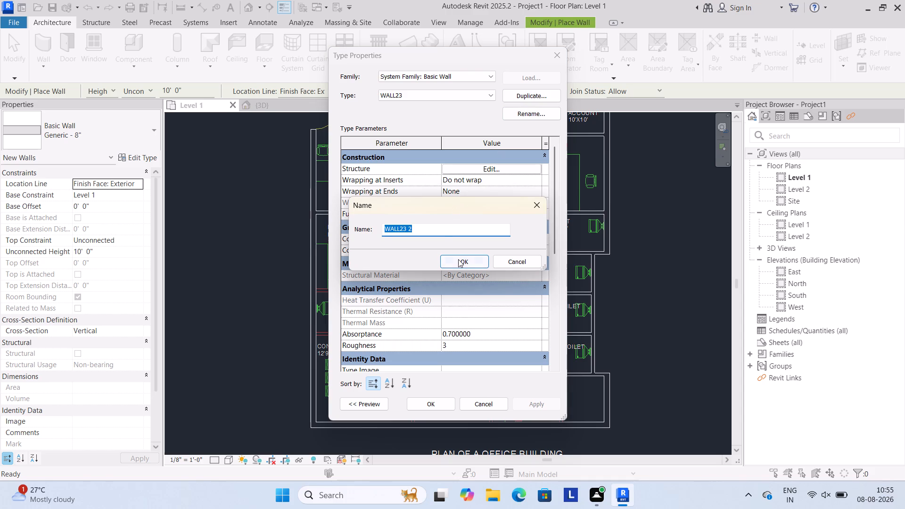
{"action": "left_click", "coordinate": [458, 259]}
Set WALL23 2's sample height to 10' and structure layer thickness to 5", and accept the type for new walls.
{"action": "left_click", "coordinate": [492, 167]}
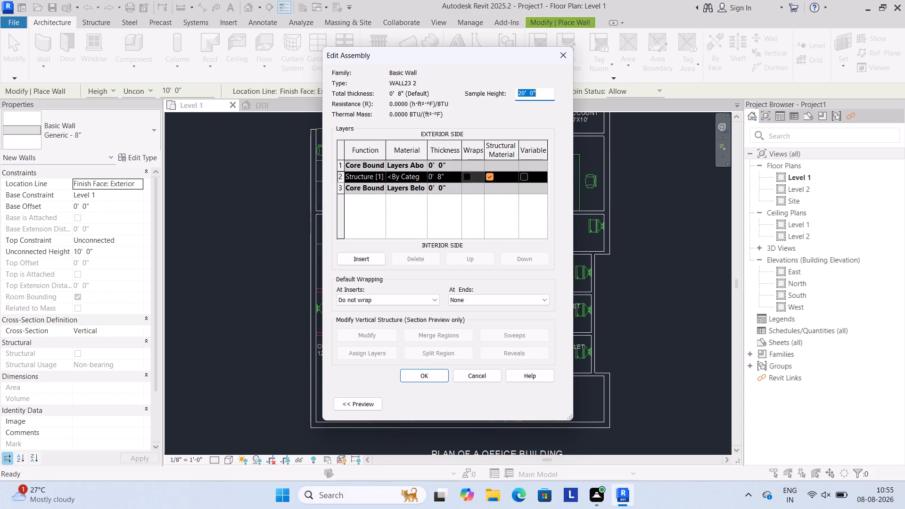
{"action": "key", "text": "1"}
{"action": "type", "text": "0'"}
{"action": "left_click", "coordinate": [452, 174]}
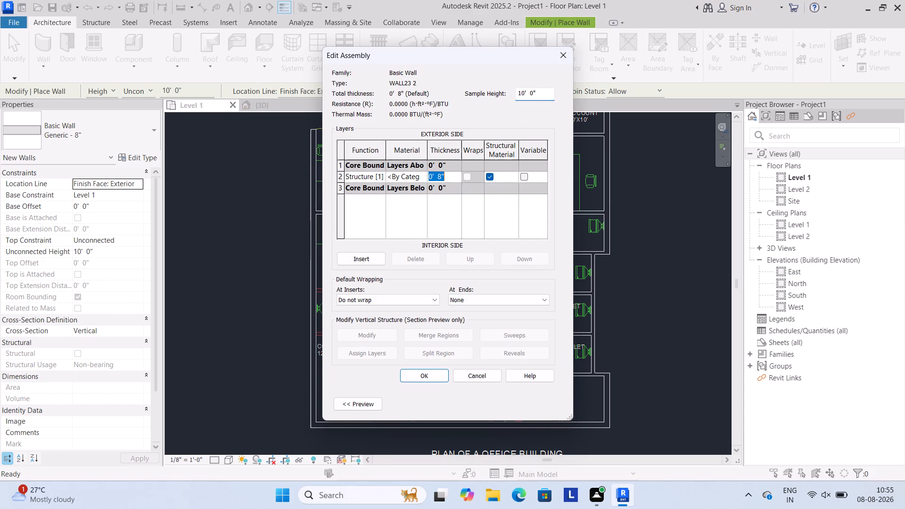
{"action": "key", "text": "BackSpace"}
{"action": "type", "text": "5\""}
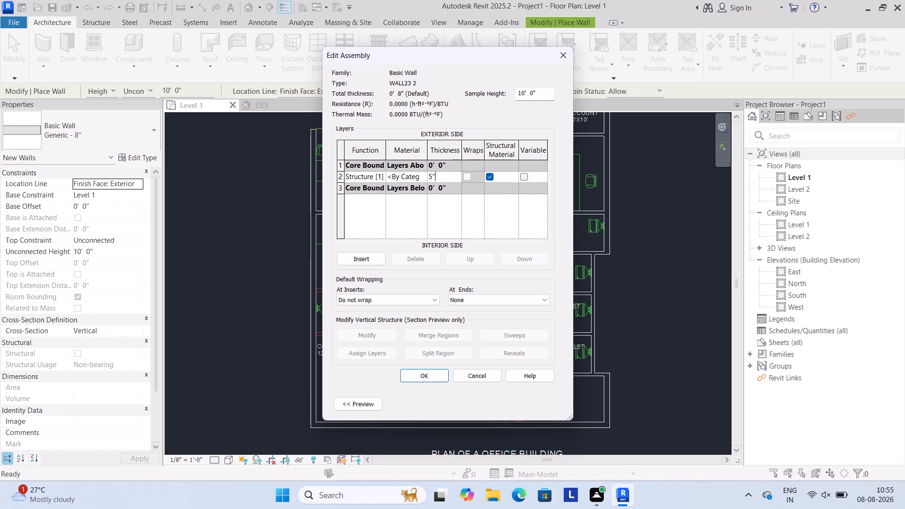
{"action": "left_click", "coordinate": [423, 375]}
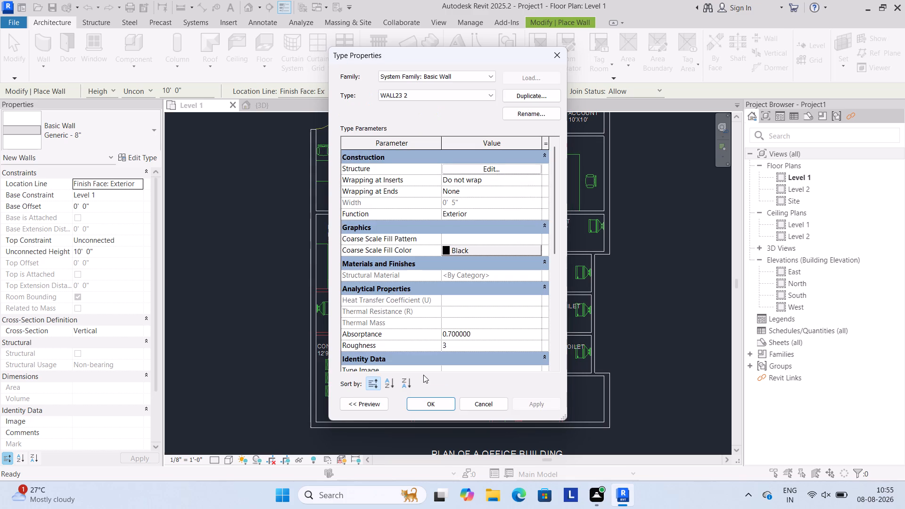
{"action": "left_click", "coordinate": [428, 404]}
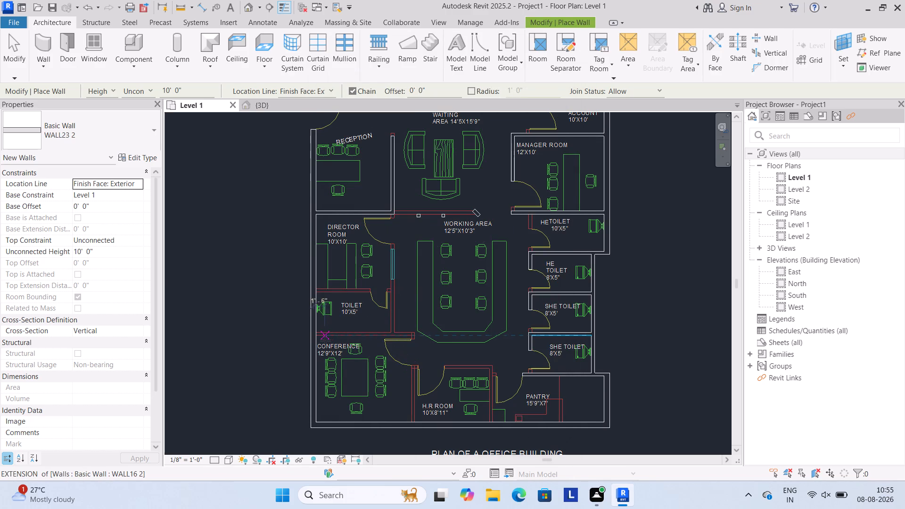
Draw a WALL23 2 partition about 10' along TOILET's south side, north about 11'-10" to the DIRECTOR ROOM door, and back south.
{"action": "scroll", "coordinate": [325, 340], "scroll_direction": "up", "scroll_amount": 1}
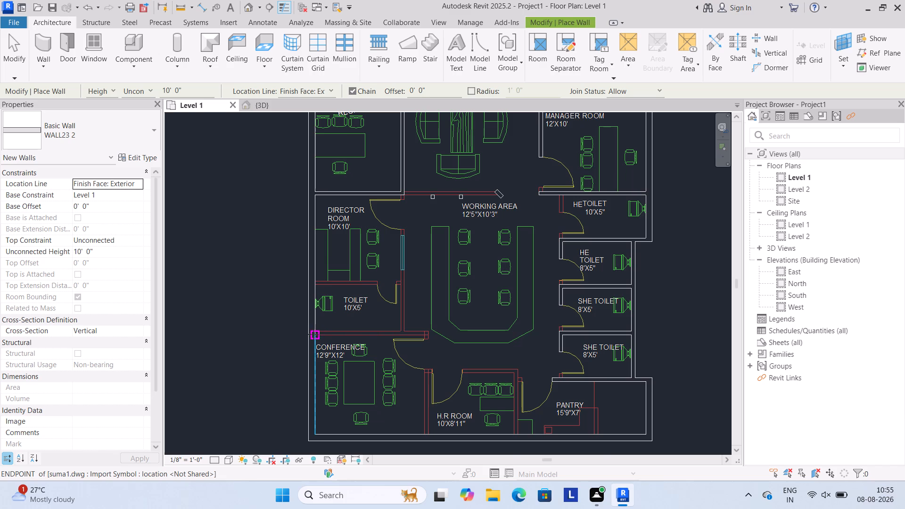
{"action": "scroll", "coordinate": [313, 332], "scroll_direction": "up", "scroll_amount": 2}
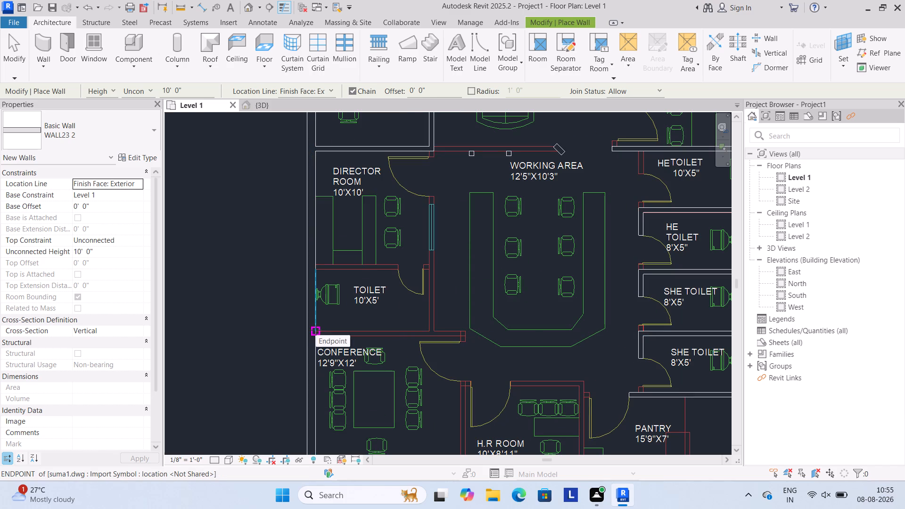
{"action": "left_click", "coordinate": [316, 330]}
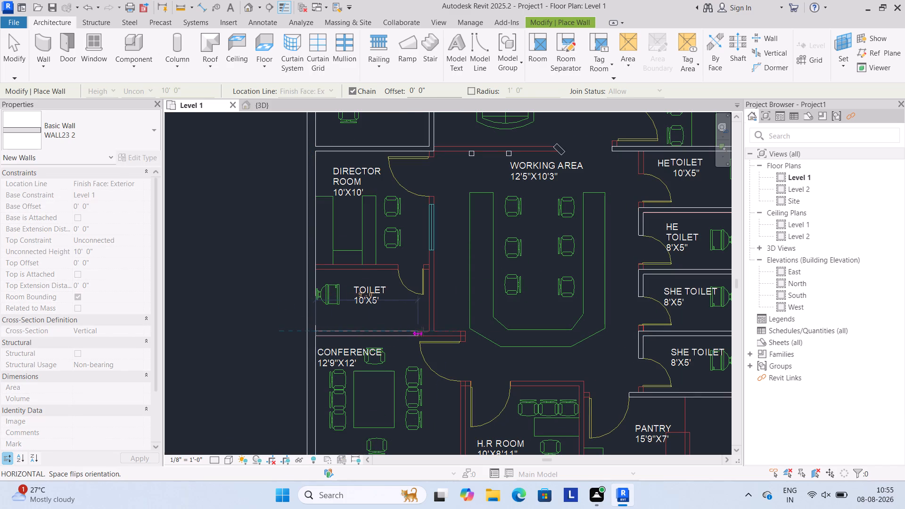
{"action": "left_click", "coordinate": [428, 332]}
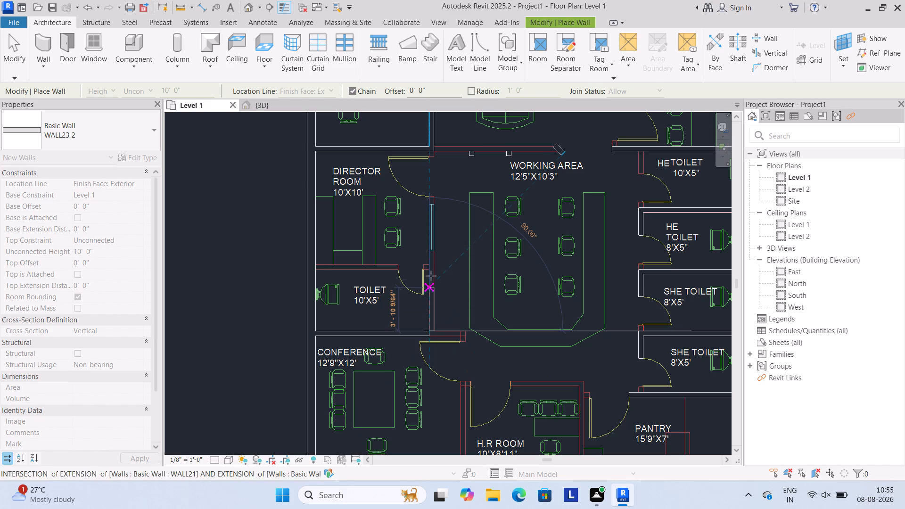
{"action": "left_click", "coordinate": [429, 196]}
{"action": "left_click", "coordinate": [434, 197]}
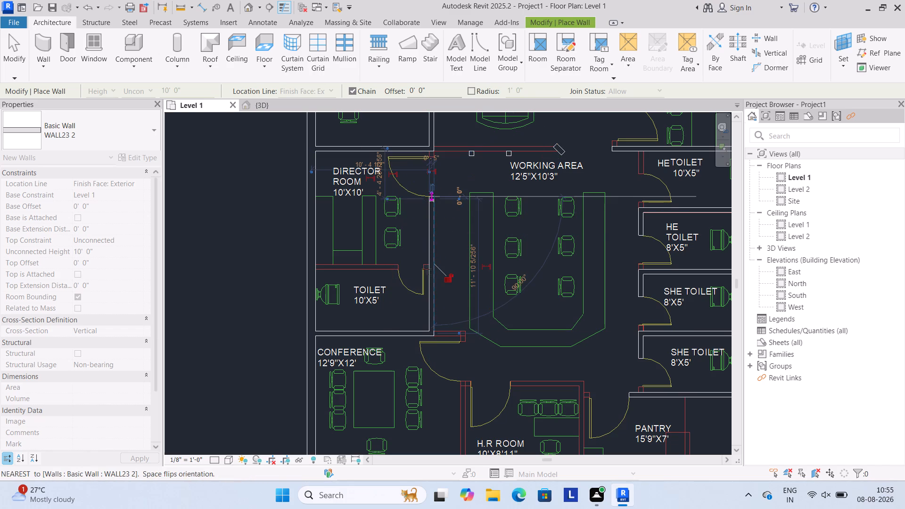
{"action": "left_click", "coordinate": [435, 330]}
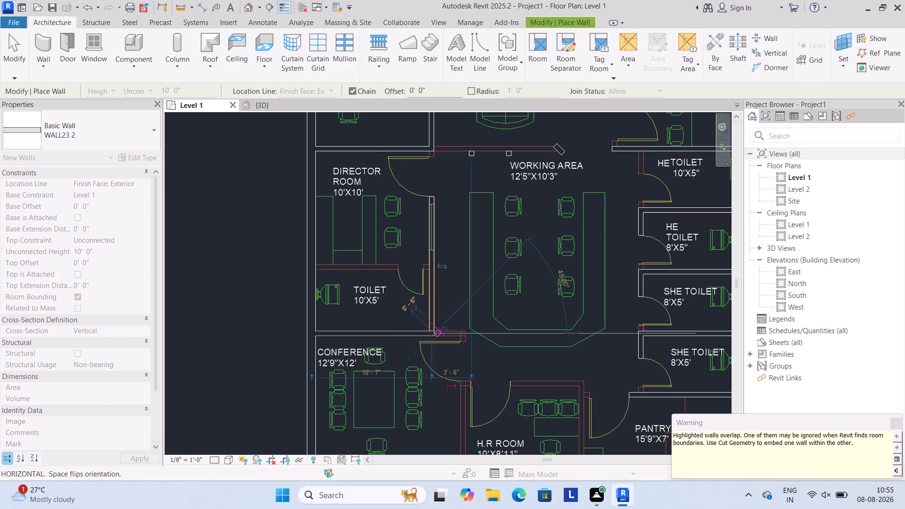
Continue the partition about 2'-8" east above the CONFERENCE door, ending with a short return to the south.
{"action": "left_click", "coordinate": [463, 330]}
{"action": "left_click", "coordinate": [465, 341]}
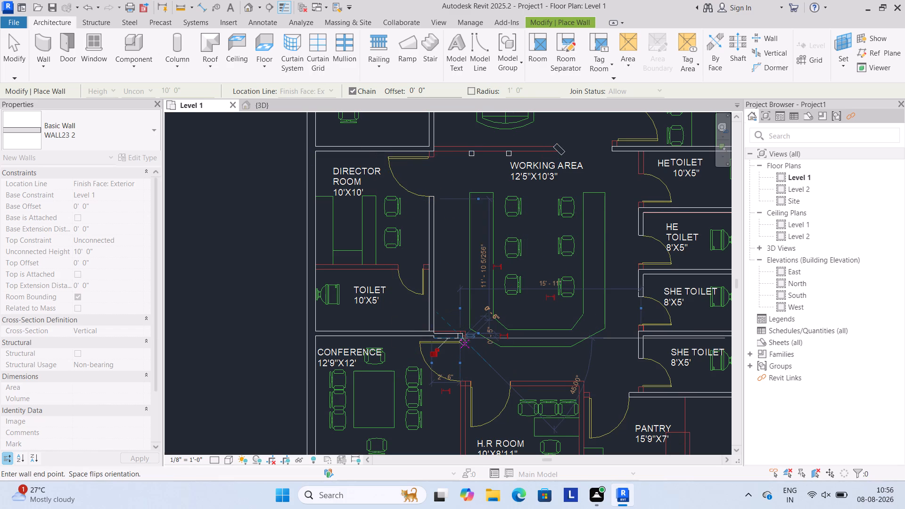
{"action": "key", "text": "Escape"}
Delete the short WALL23 2 segment running east above the CONFERENCE door.
{"action": "scroll", "coordinate": [438, 346], "scroll_direction": "up", "scroll_amount": 3}
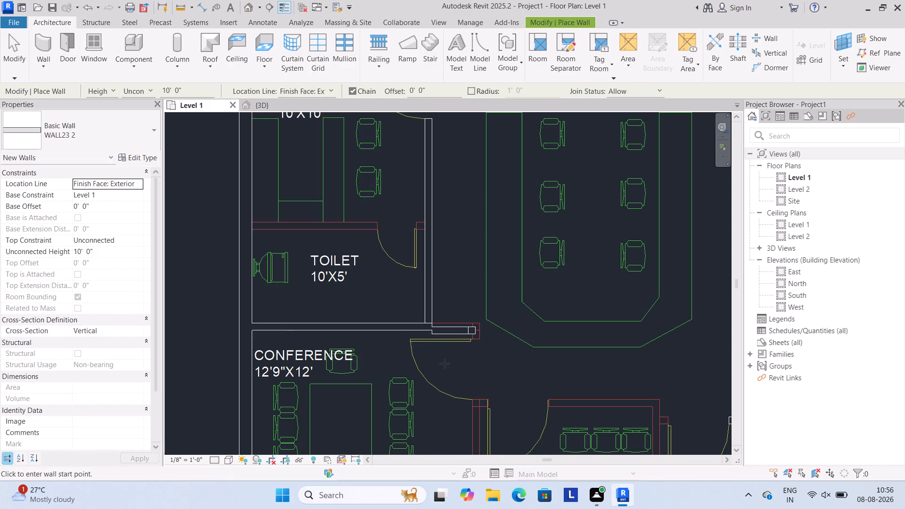
{"action": "key", "text": "Escape"}
{"action": "left_click", "coordinate": [447, 334]}
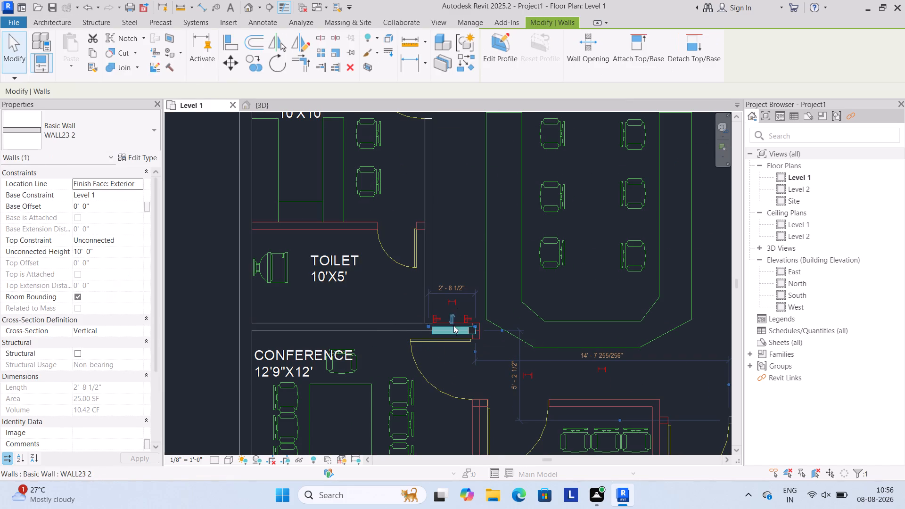
{"action": "left_click", "coordinate": [348, 69]}
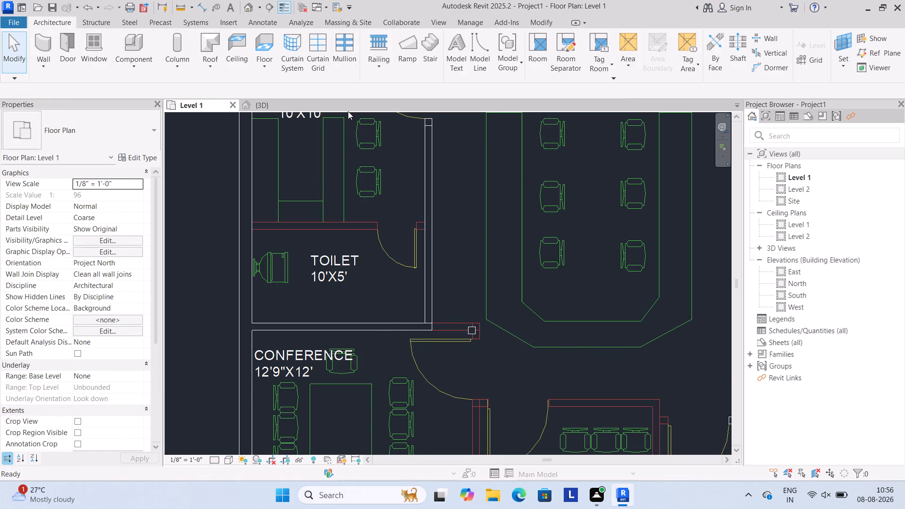
Start a new architectural wall based on Generic - 8" and duplicate that type under the name WALL24.
{"action": "left_click", "coordinate": [40, 65]}
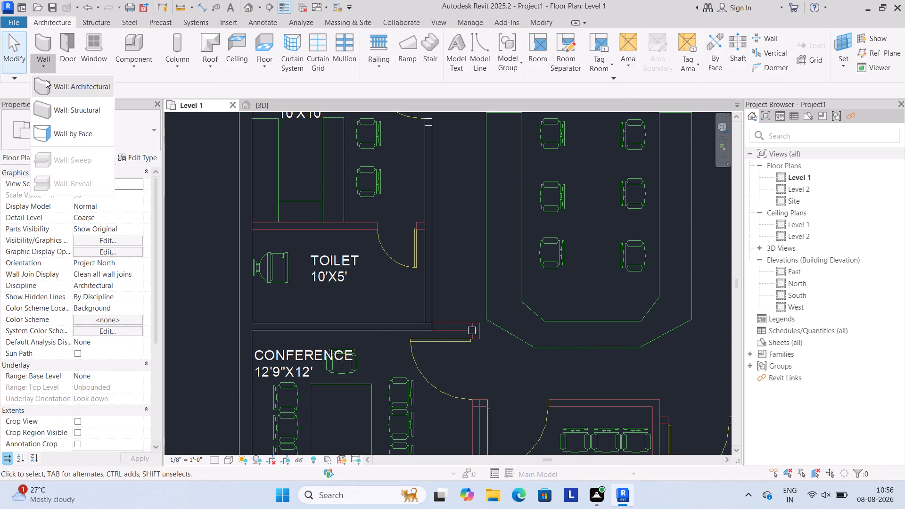
{"action": "left_click", "coordinate": [50, 87]}
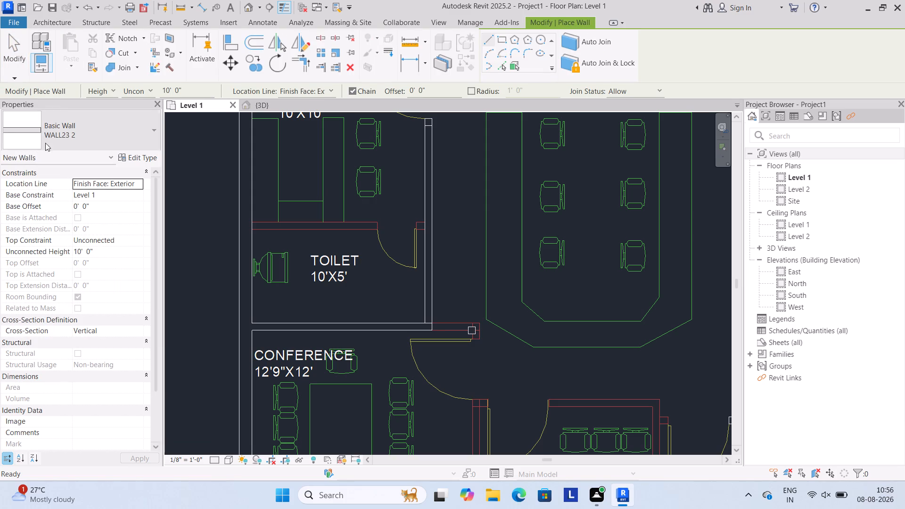
{"action": "left_click", "coordinate": [34, 127]}
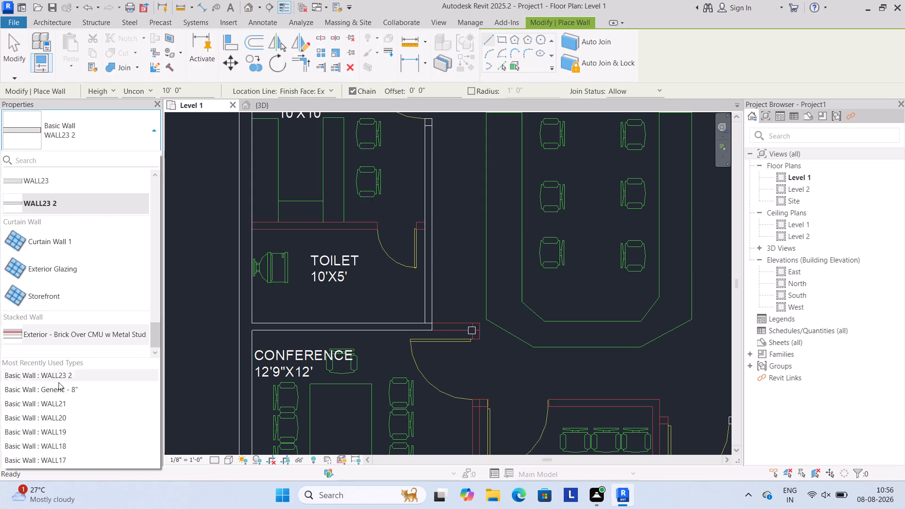
{"action": "left_click", "coordinate": [58, 387]}
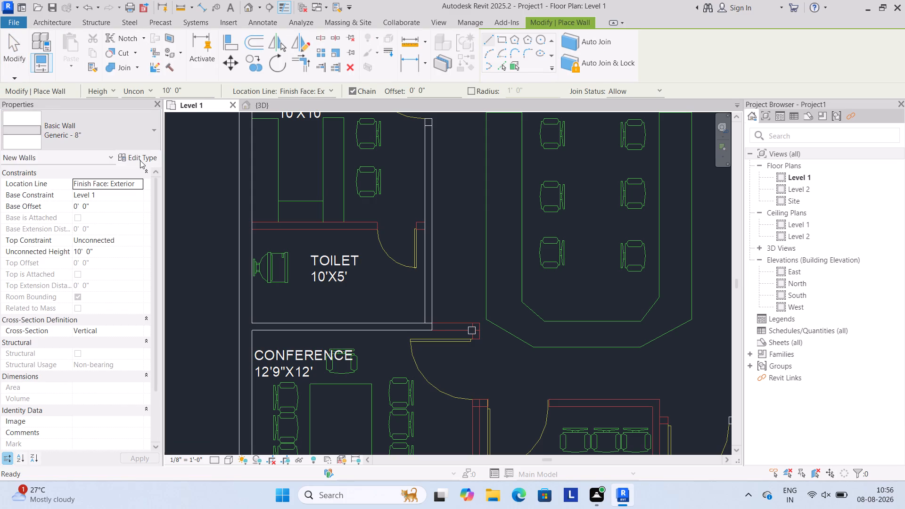
{"action": "left_click", "coordinate": [140, 160]}
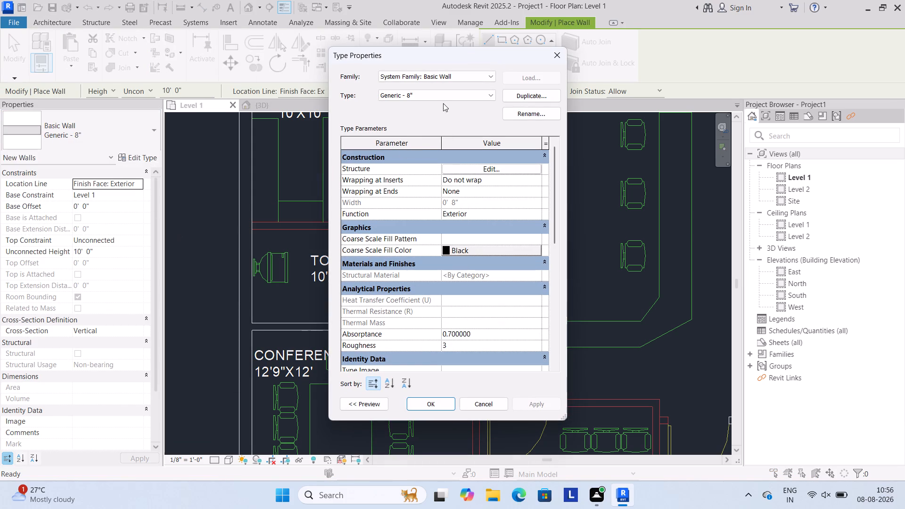
{"action": "left_click", "coordinate": [511, 95]}
{"action": "type", "text": "WA"}
{"action": "type", "text": "LL"}
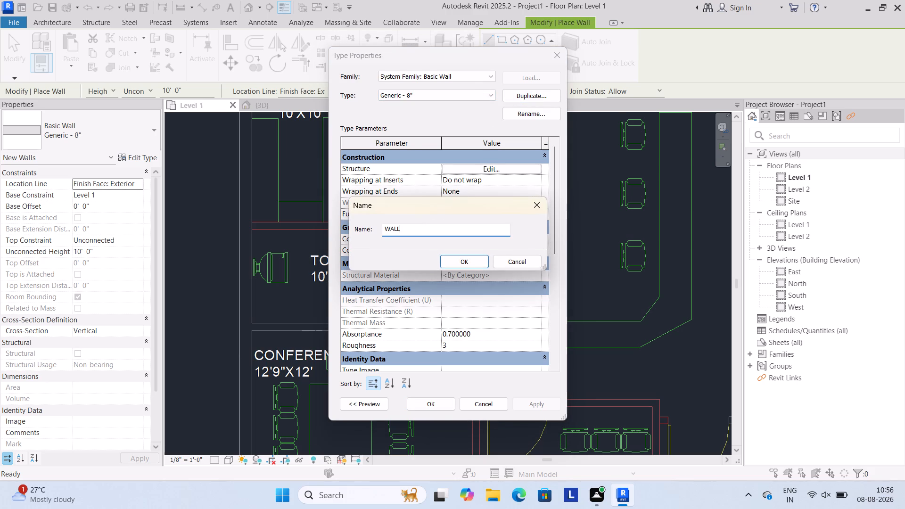
{"action": "type", "text": "24"}
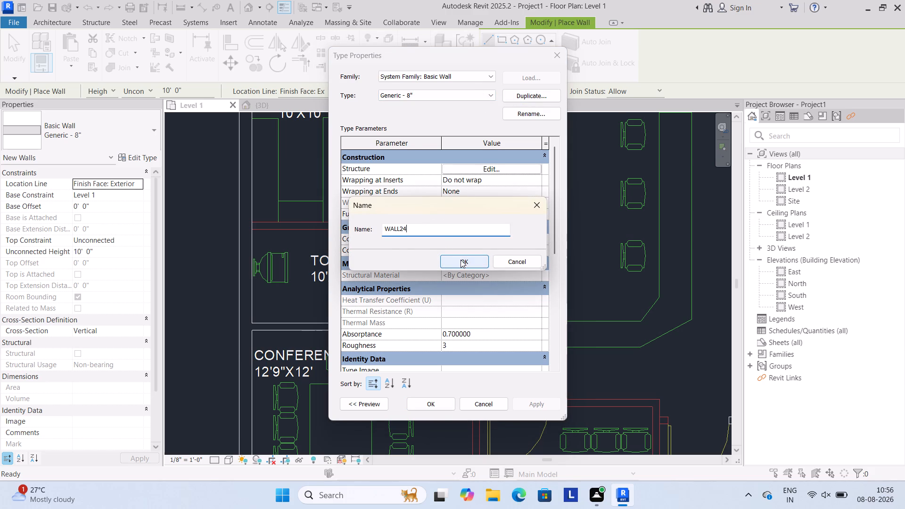
{"action": "left_click", "coordinate": [461, 260]}
Set WALL24's structure to a 10' sample height and a 5" structural layer thickness.
{"action": "left_click", "coordinate": [496, 169]}
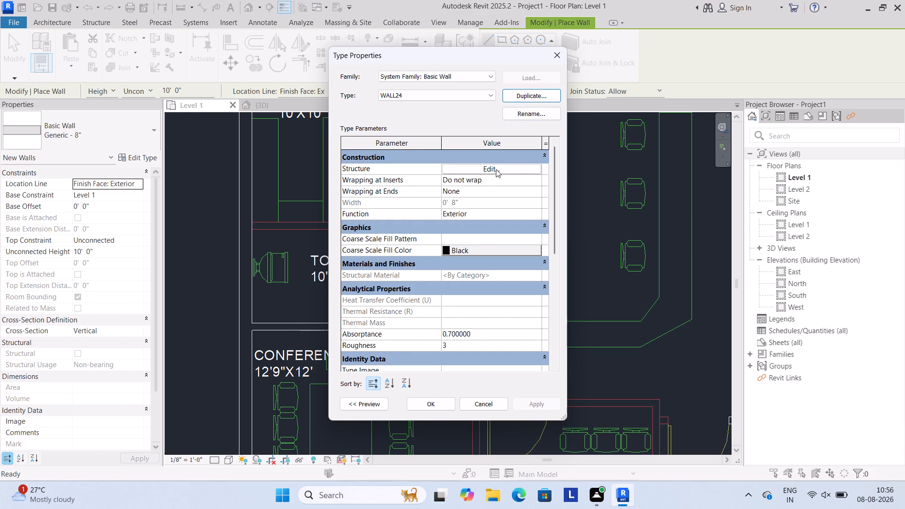
{"action": "type", "text": "10"}
{"action": "key", "text": "apostrophe"}
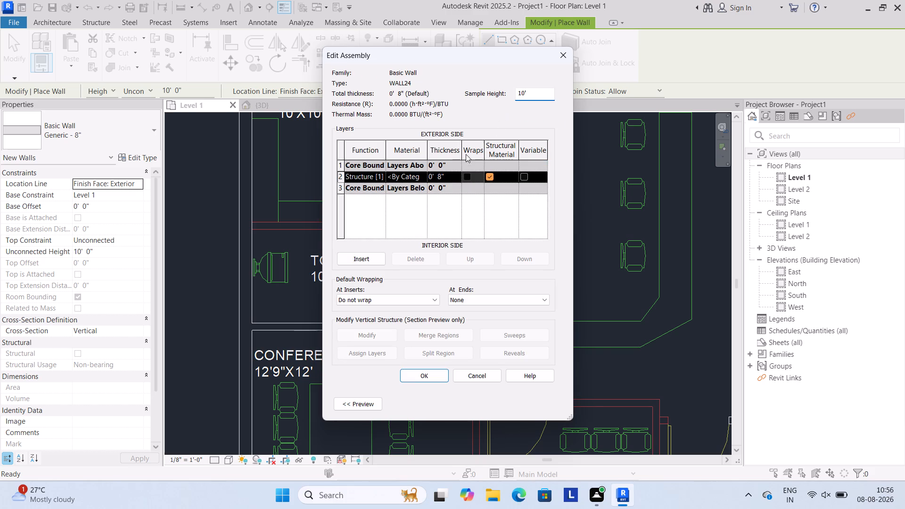
{"action": "left_click", "coordinate": [449, 175]}
{"action": "key", "text": "5"}
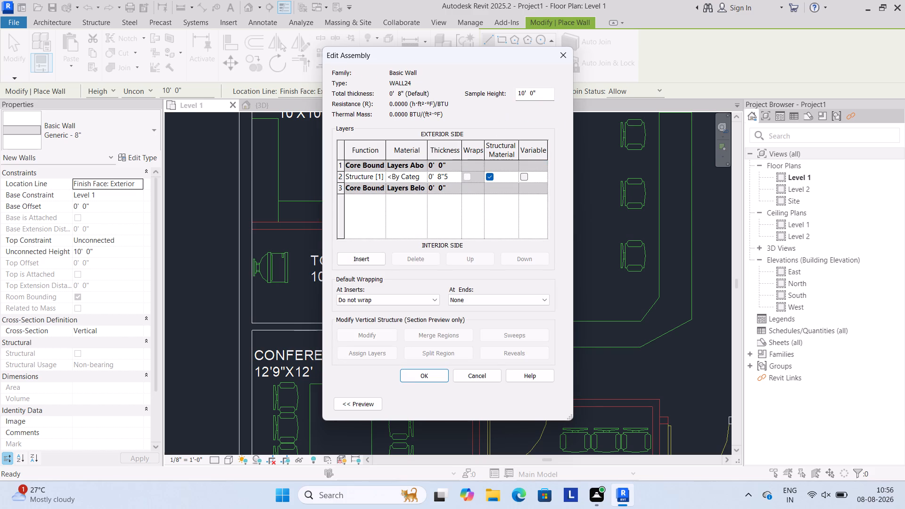
{"action": "key", "text": "BackSpace"}
{"action": "key", "text": "BackSpace"}
{"action": "key", "text": "BackSpace"}
{"action": "key", "text": "BackSpace"}
{"action": "key", "text": "BackSpace"}
{"action": "key", "text": "BackSpace"}
{"action": "key", "text": "BackSpace"}
{"action": "key", "text": "BackSpace"}
{"action": "key", "text": "BackSpace"}
{"action": "key", "text": "BackSpace"}
{"action": "key", "text": "BackSpace"}
{"action": "key", "text": "BackSpace"}
{"action": "type", "text": "5'"}
{"action": "key", "text": "BackSpace"}
{"action": "key", "text": "shift+quotedbl"}
{"action": "key", "text": "Return"}
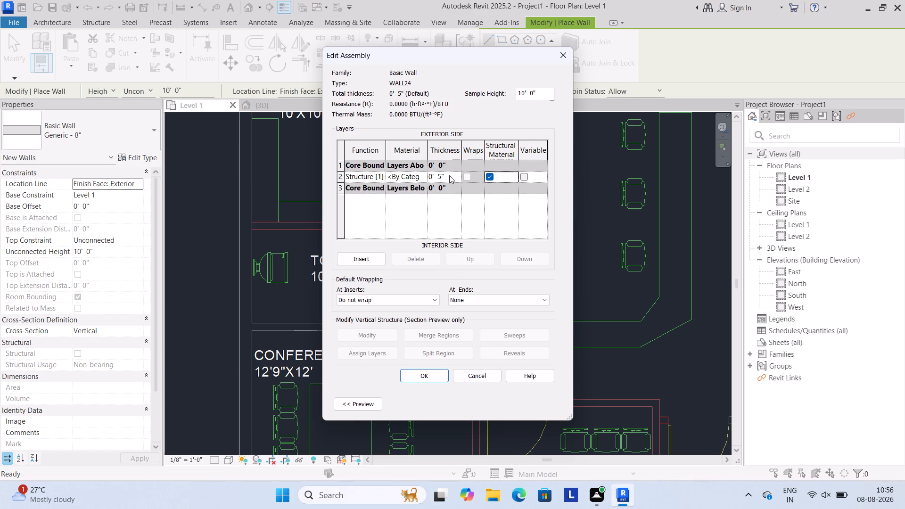
{"action": "left_click", "coordinate": [424, 379]}
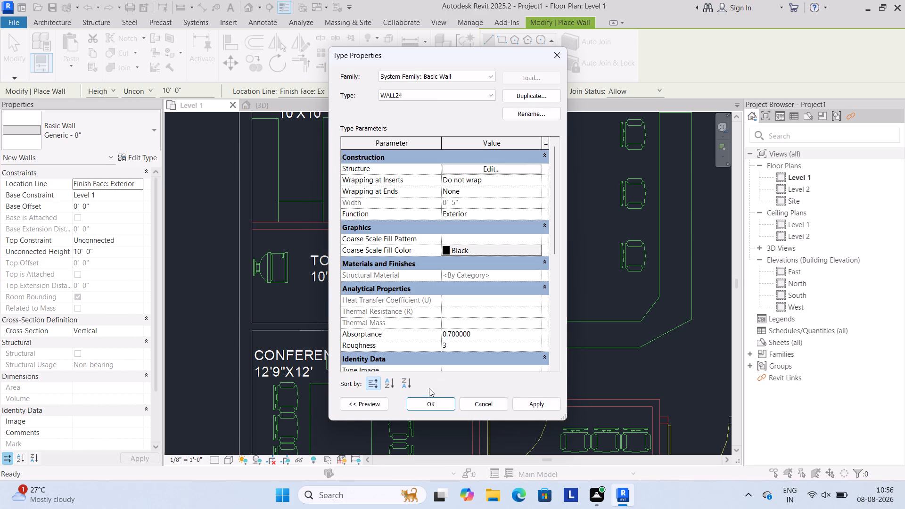
{"action": "left_click", "coordinate": [430, 400]}
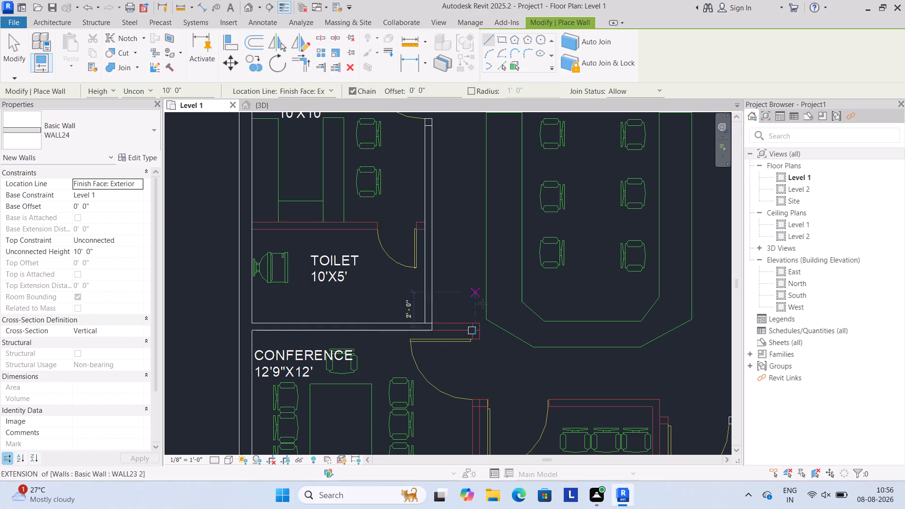
Draw a WALL24 segment about 2'-6" east from the TOILET's southeast corner above the CONFERENCE door, and try a short return south.
{"action": "left_click", "coordinate": [430, 323]}
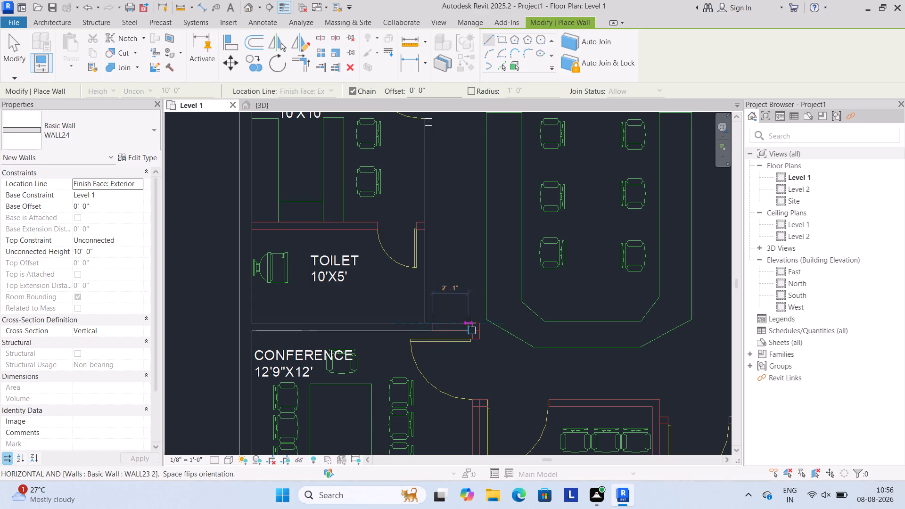
{"action": "left_click", "coordinate": [479, 322]}
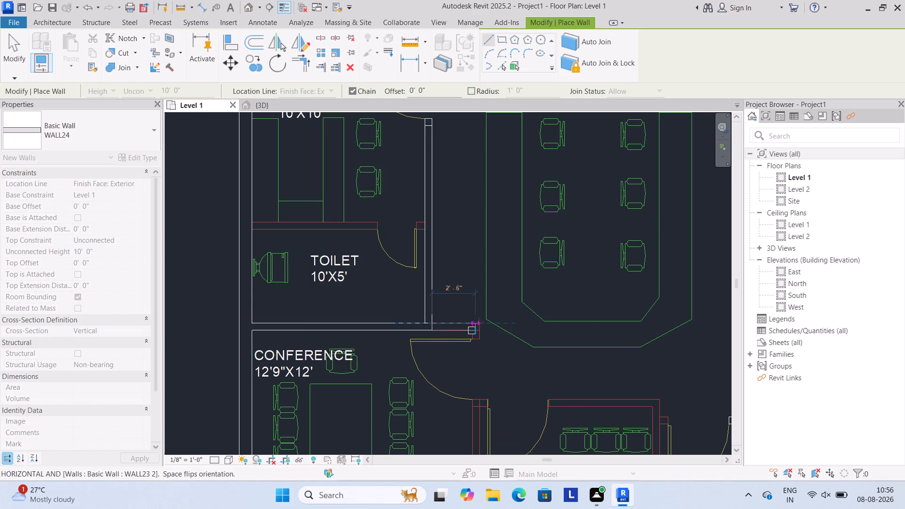
{"action": "left_click", "coordinate": [479, 336]}
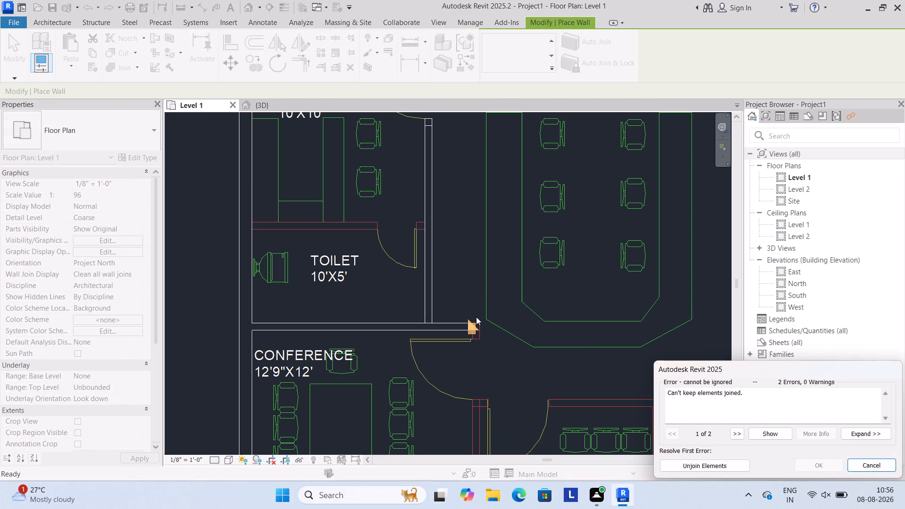
{"action": "key", "text": "Escape"}
Delete the two short WALL20 stubs and the angled WALL20 piece along the WORKING AREA's north side.
{"action": "scroll", "coordinate": [477, 328], "scroll_direction": "down", "scroll_amount": 2}
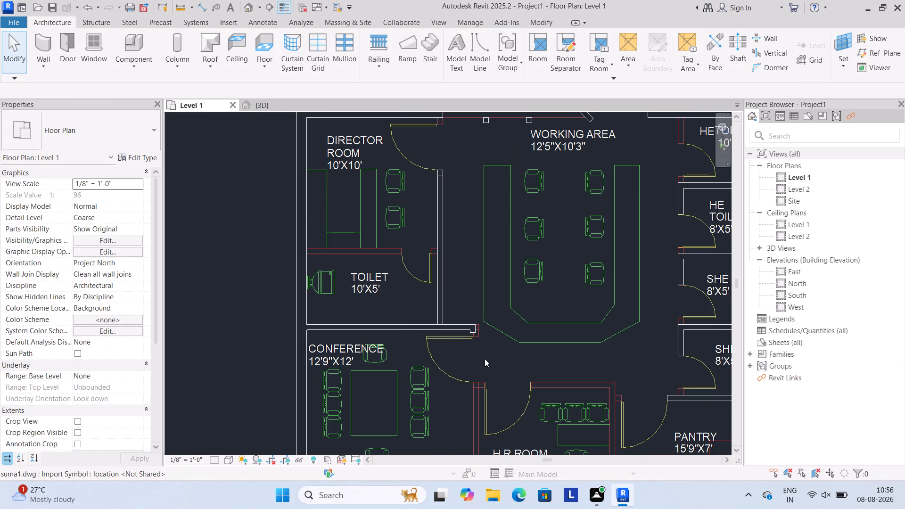
{"action": "scroll", "coordinate": [485, 355], "scroll_direction": "down", "scroll_amount": 1}
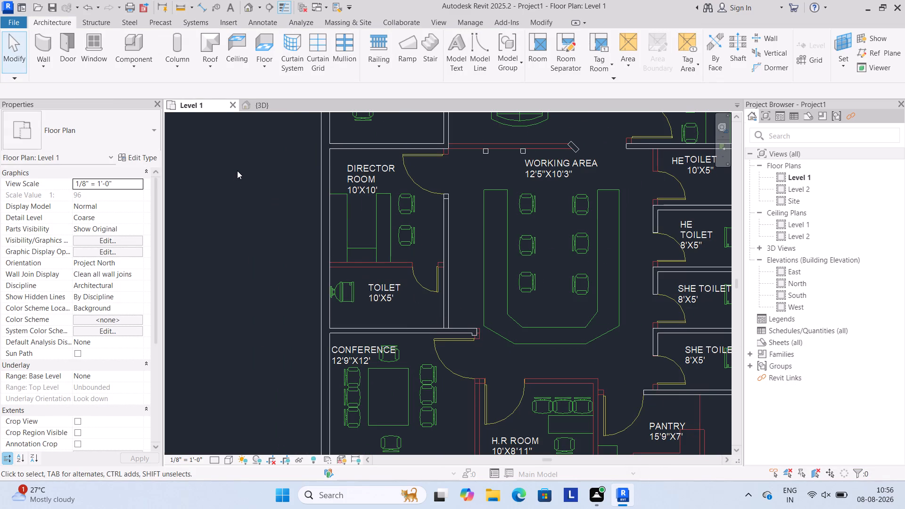
{"action": "scroll", "coordinate": [237, 171], "scroll_direction": "down", "scroll_amount": 2}
{"action": "key", "text": "Escape"}
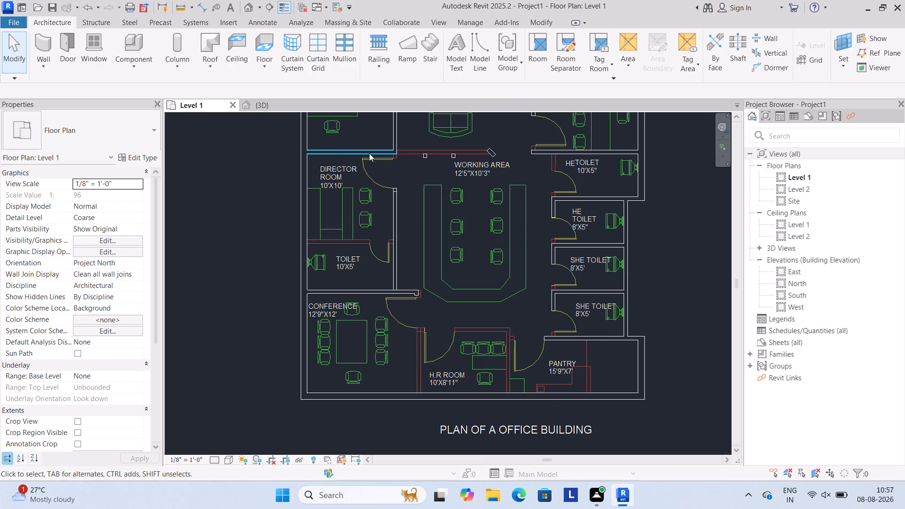
{"action": "left_click", "coordinate": [424, 155]}
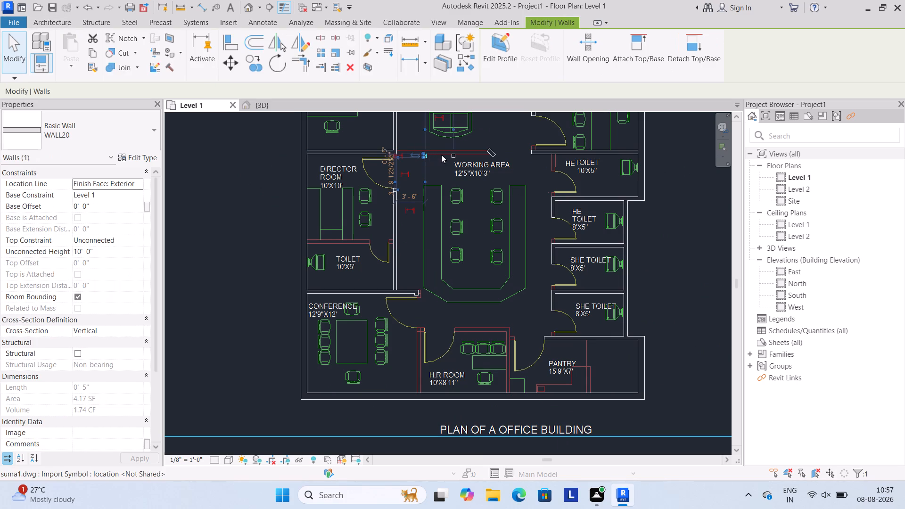
{"action": "left_click", "coordinate": [452, 156]}
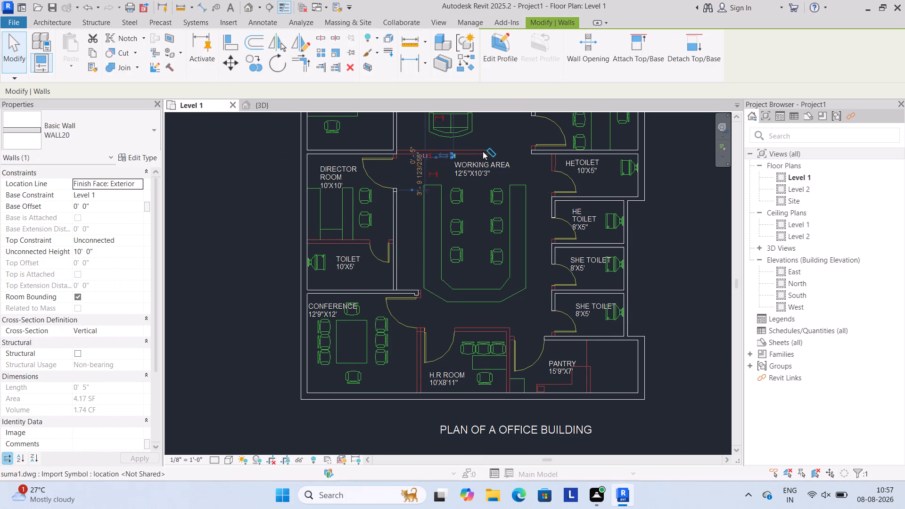
{"action": "left_click", "coordinate": [351, 65]}
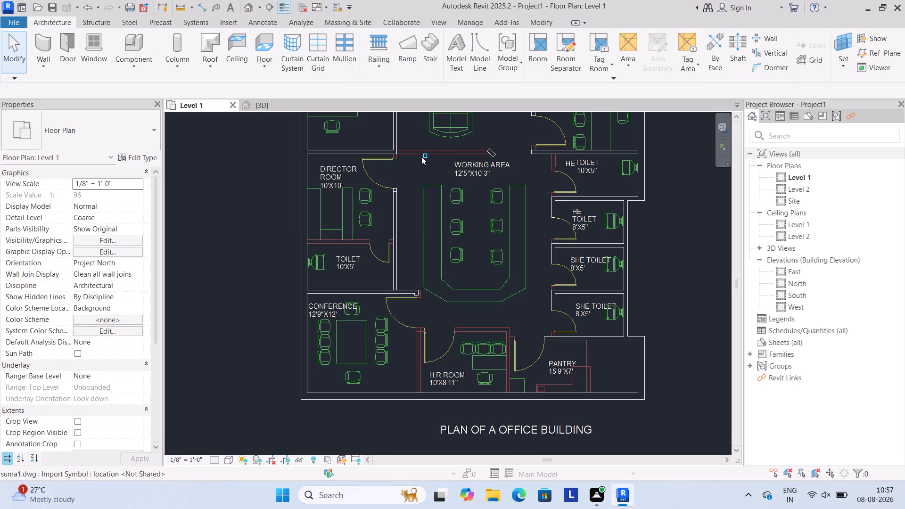
{"action": "left_click", "coordinate": [421, 156]}
{"action": "left_click", "coordinate": [349, 71]}
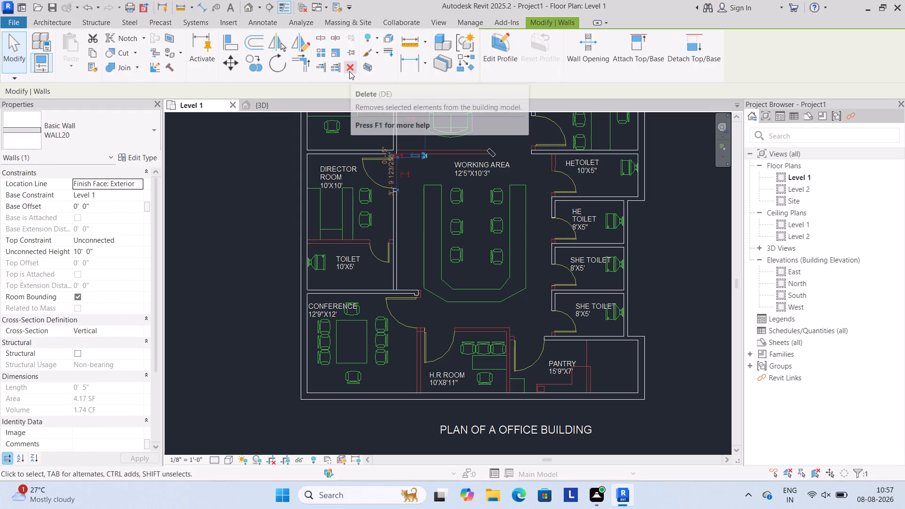
{"action": "left_click", "coordinate": [490, 150]}
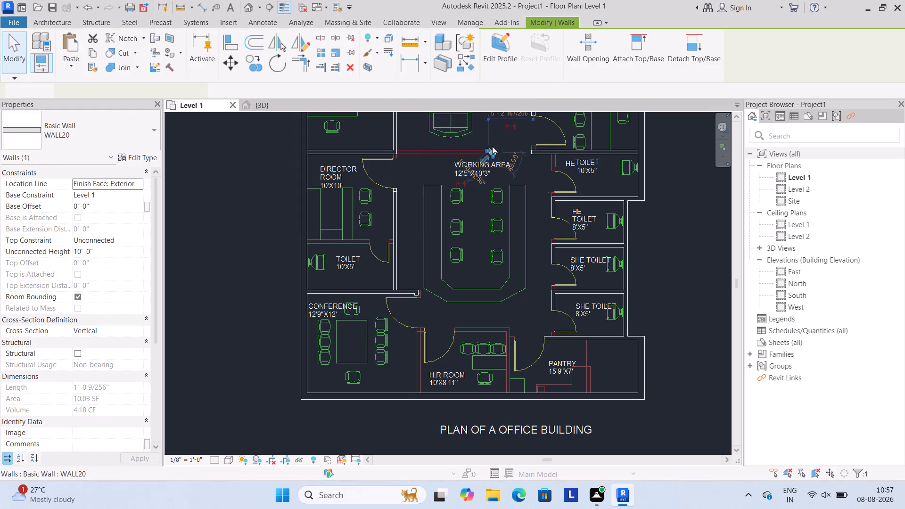
{"action": "left_click", "coordinate": [349, 66]}
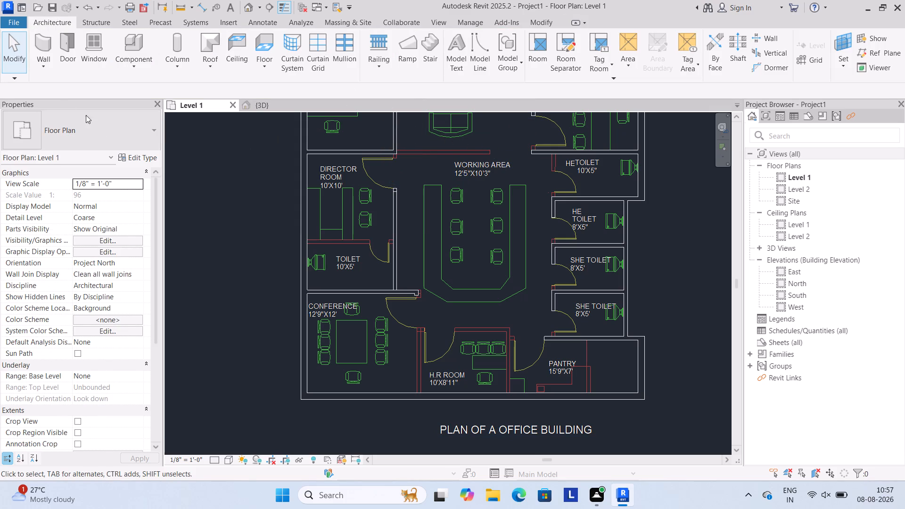
Start a new architectural wall with Generic - 8" as its type.
{"action": "left_click", "coordinate": [15, 78]}
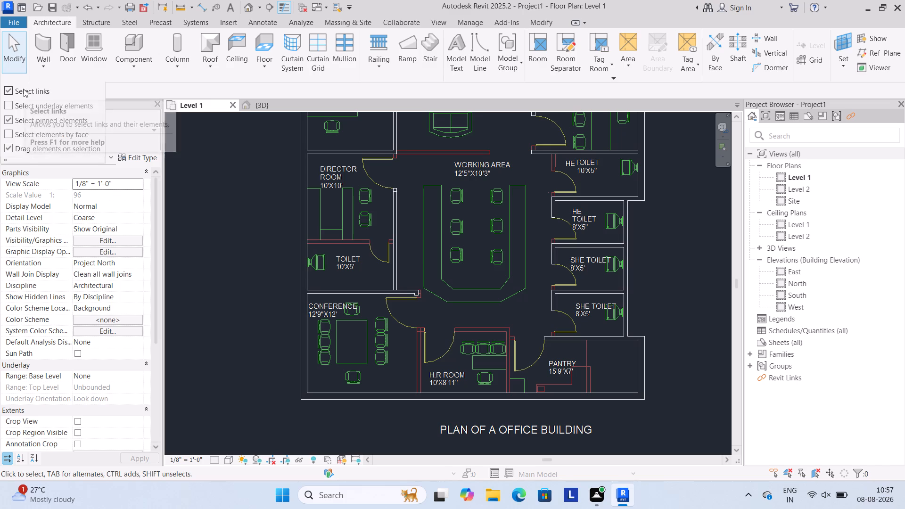
{"action": "key", "text": "Escape"}
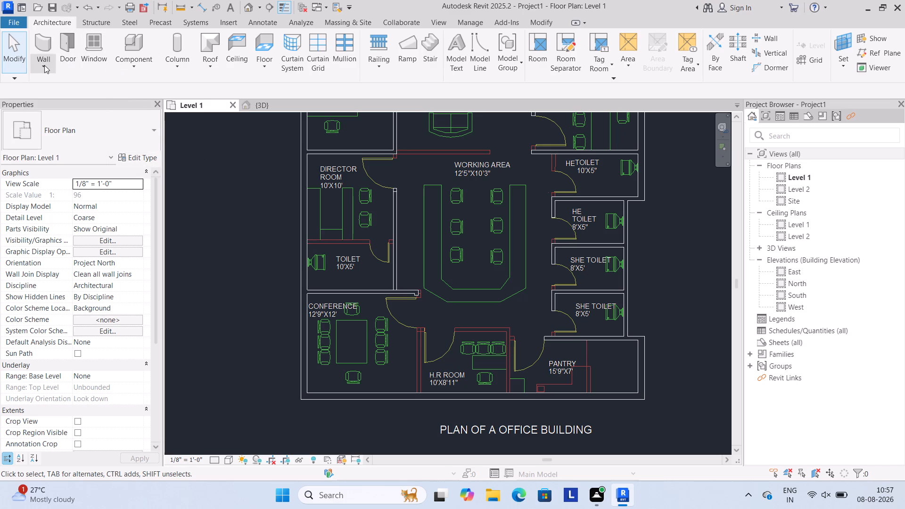
{"action": "left_click", "coordinate": [44, 65]}
{"action": "left_click", "coordinate": [60, 82]}
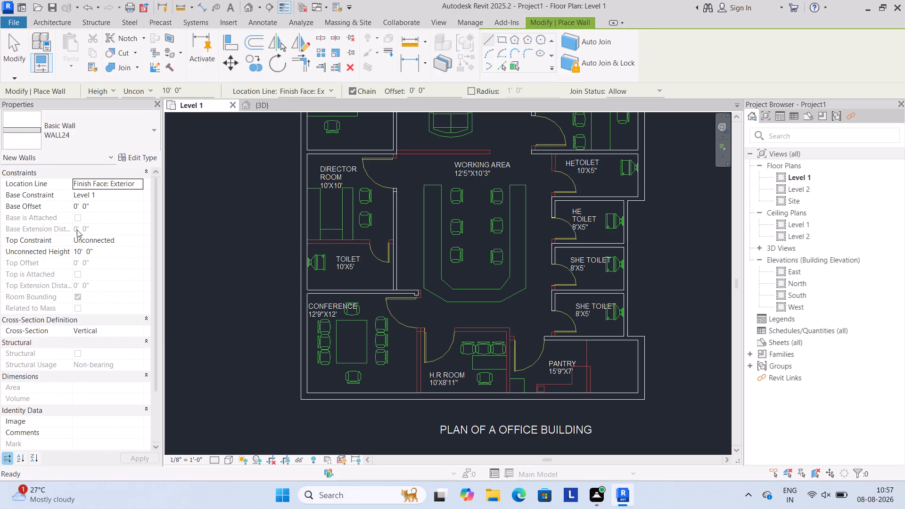
{"action": "left_click", "coordinate": [25, 128]}
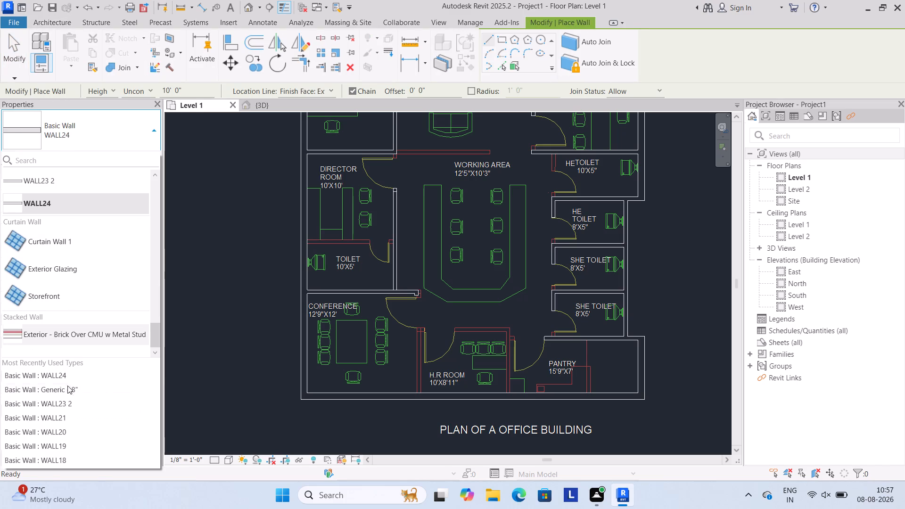
{"action": "left_click", "coordinate": [67, 391]}
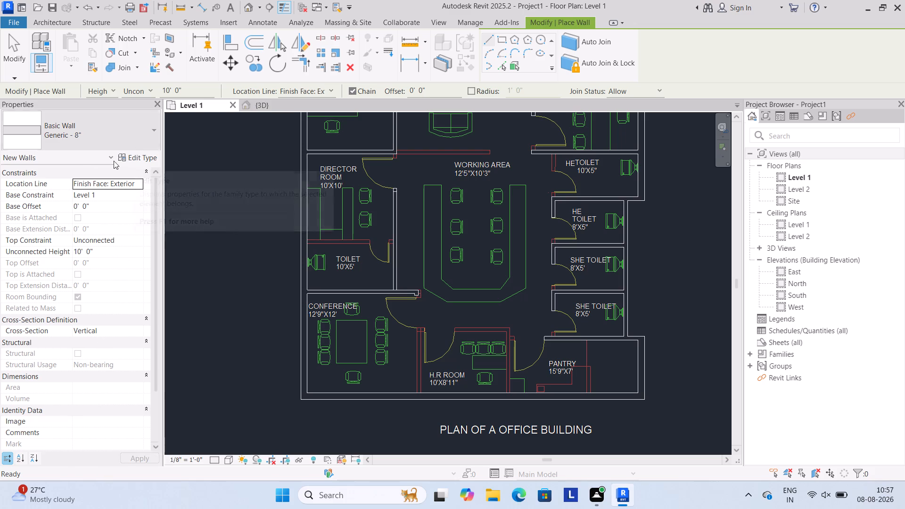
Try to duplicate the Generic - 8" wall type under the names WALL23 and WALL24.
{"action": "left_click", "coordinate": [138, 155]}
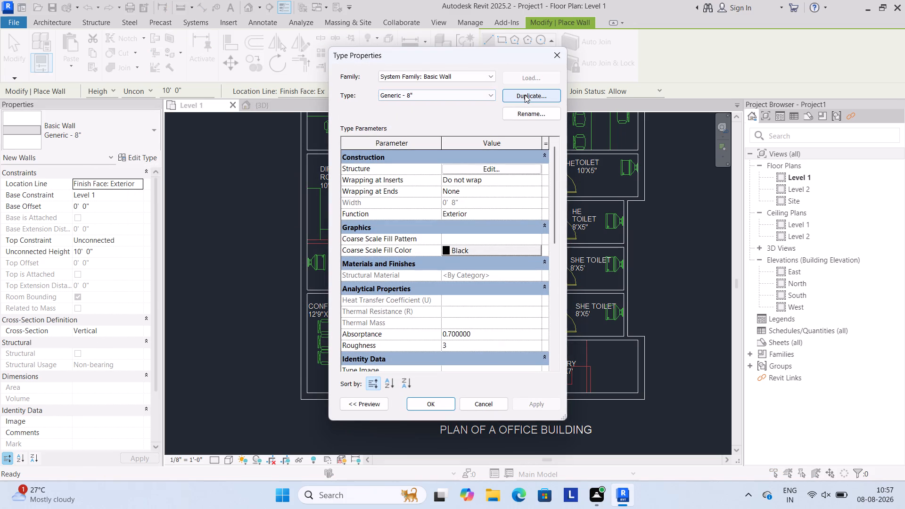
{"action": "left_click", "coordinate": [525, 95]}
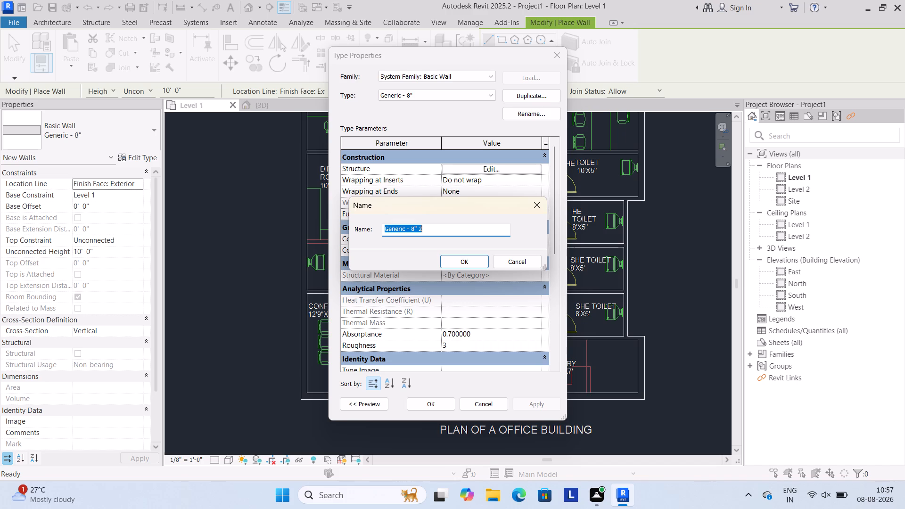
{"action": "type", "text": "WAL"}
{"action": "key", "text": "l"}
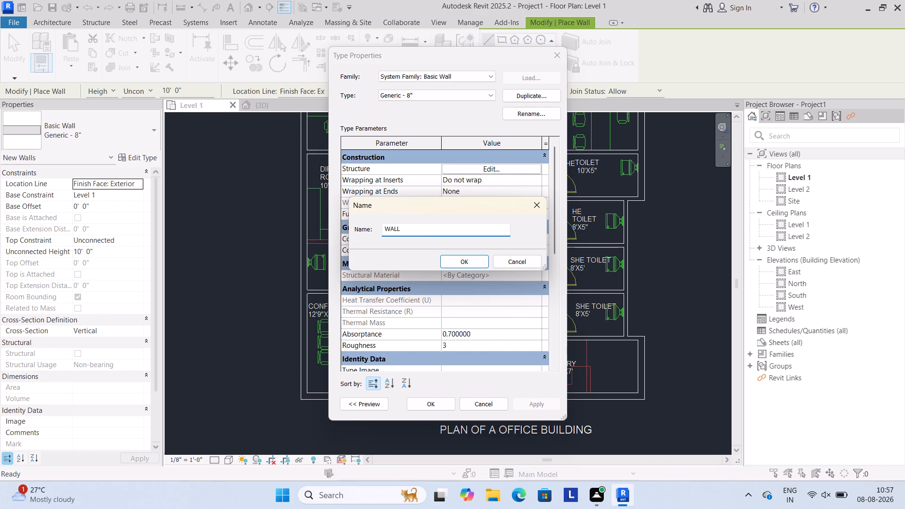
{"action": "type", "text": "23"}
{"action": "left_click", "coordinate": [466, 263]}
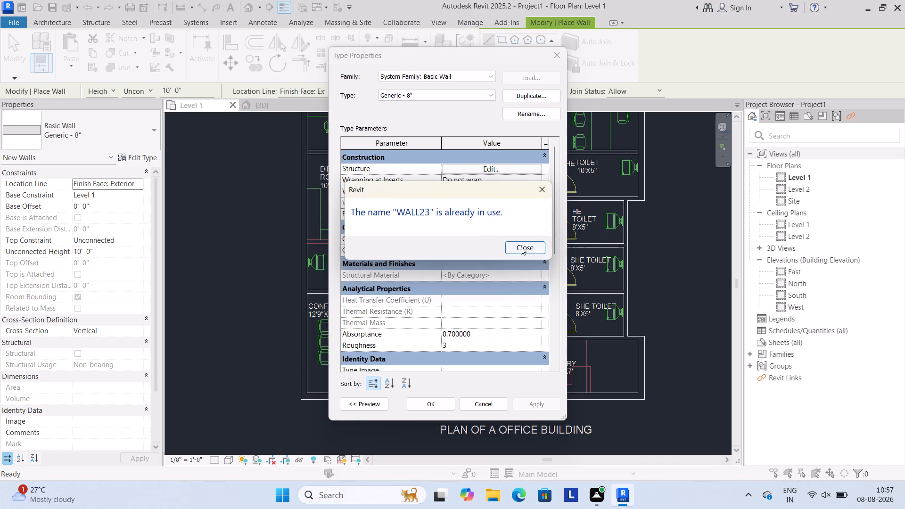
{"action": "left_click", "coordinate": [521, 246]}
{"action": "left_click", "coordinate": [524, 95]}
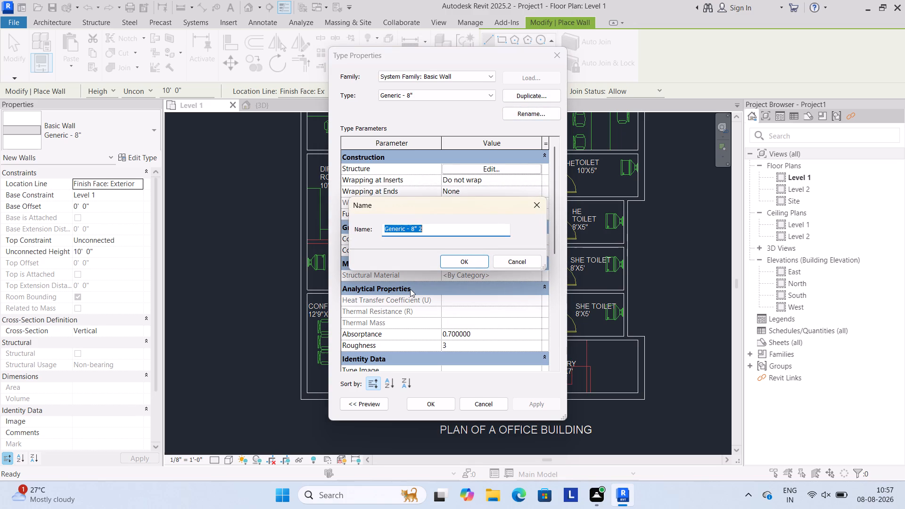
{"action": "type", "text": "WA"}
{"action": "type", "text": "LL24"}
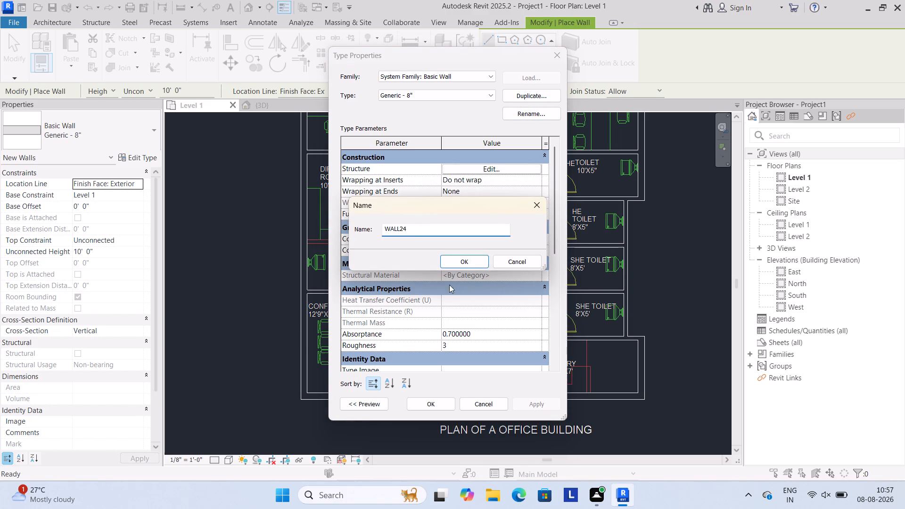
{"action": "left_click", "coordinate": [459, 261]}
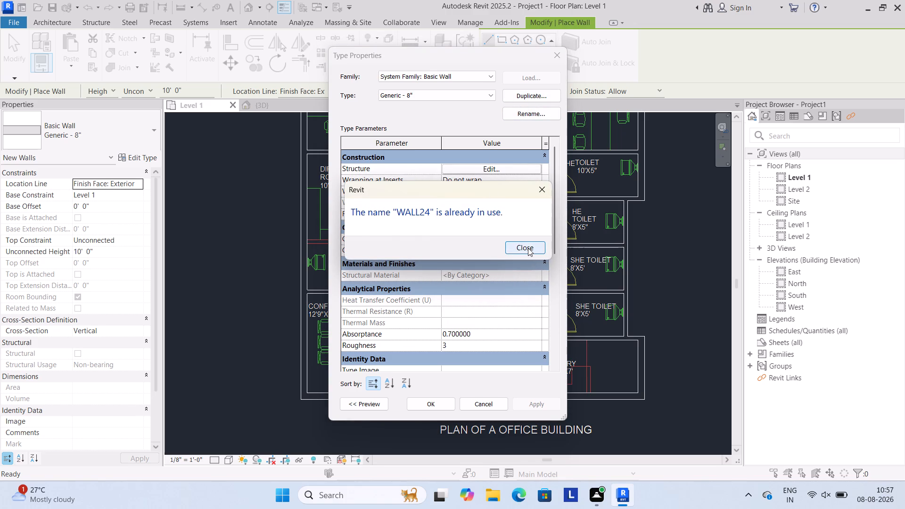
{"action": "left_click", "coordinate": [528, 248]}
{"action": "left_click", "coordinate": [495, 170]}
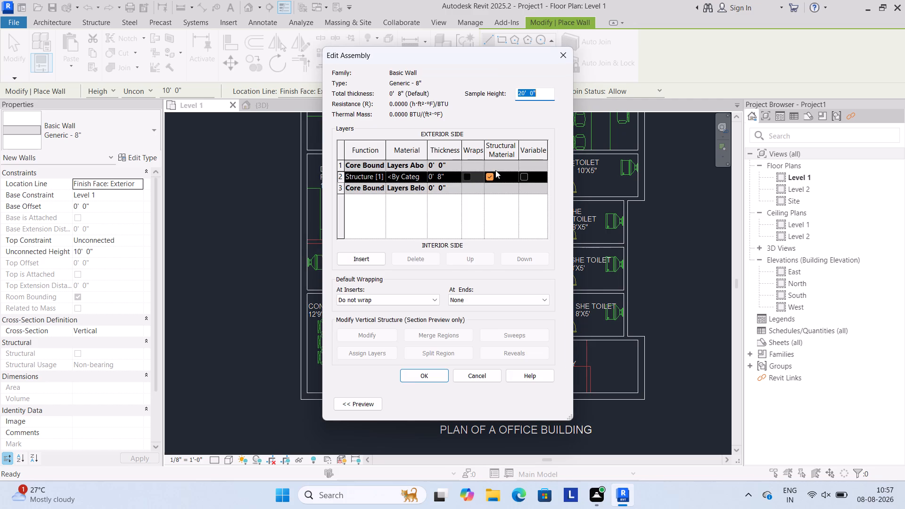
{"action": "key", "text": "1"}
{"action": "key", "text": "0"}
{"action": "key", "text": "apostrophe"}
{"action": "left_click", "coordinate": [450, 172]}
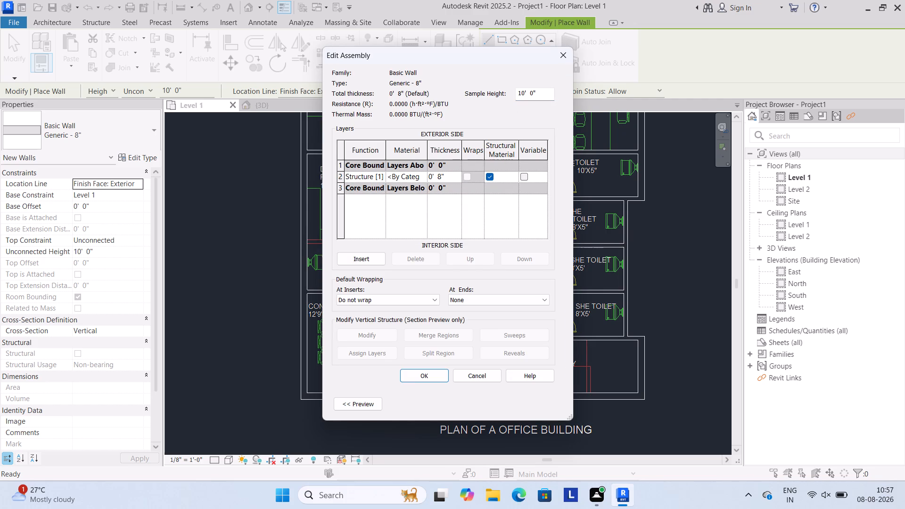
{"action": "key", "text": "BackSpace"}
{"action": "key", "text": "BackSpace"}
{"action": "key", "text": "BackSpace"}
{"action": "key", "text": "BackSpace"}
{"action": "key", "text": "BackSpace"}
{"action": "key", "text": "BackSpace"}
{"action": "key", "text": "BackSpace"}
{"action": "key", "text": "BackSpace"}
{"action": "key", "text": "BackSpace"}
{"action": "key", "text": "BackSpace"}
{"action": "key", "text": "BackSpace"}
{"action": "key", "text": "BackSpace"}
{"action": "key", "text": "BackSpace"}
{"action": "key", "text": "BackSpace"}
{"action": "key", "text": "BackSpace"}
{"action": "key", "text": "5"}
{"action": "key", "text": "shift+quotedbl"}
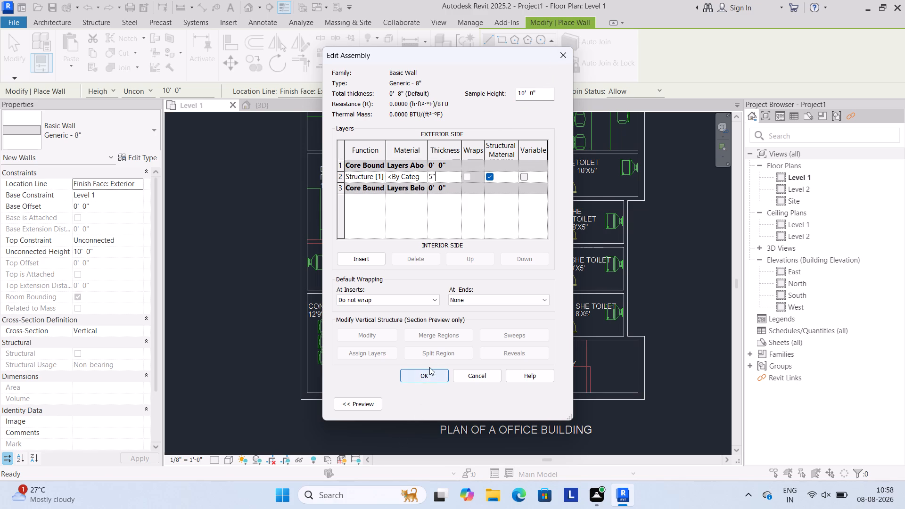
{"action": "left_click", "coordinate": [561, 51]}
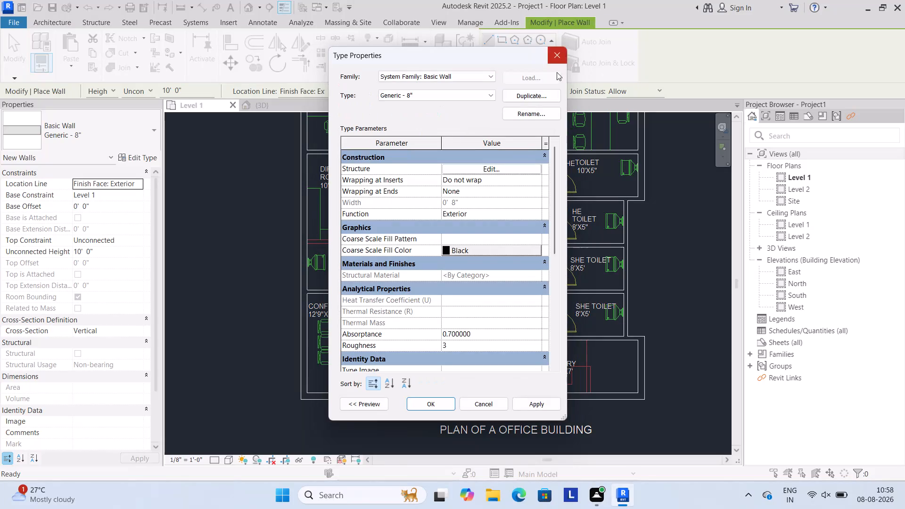
Duplicate the Generic - 8" wall type under the name WALL26.
{"action": "left_click", "coordinate": [527, 94]}
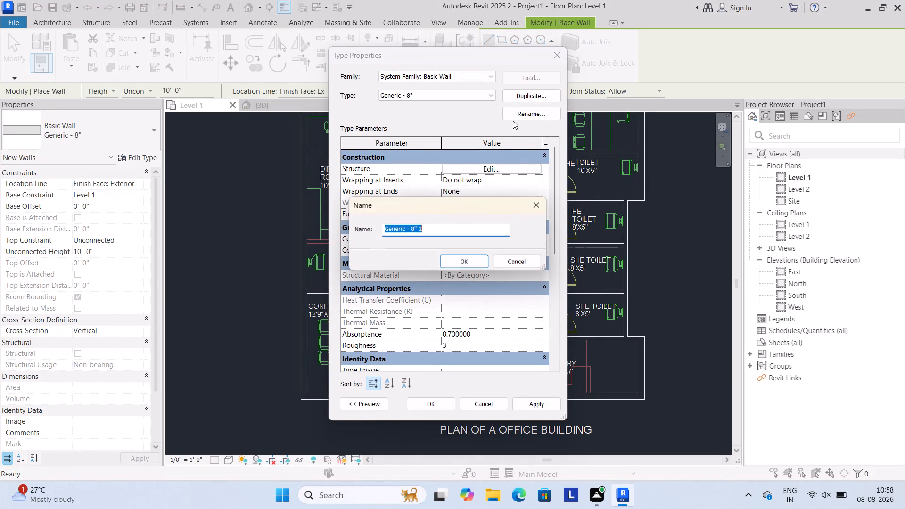
{"action": "type", "text": "WALL2"}
{"action": "key", "text": "6"}
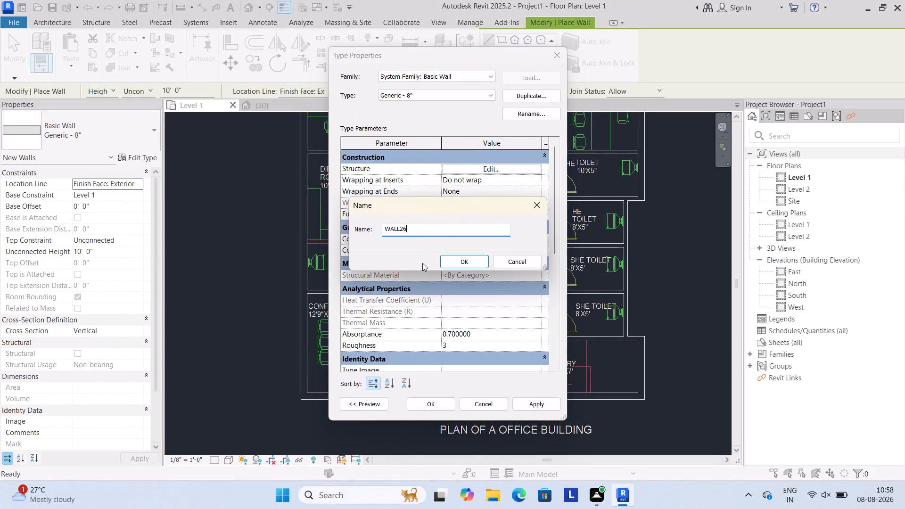
{"action": "left_click", "coordinate": [449, 257]}
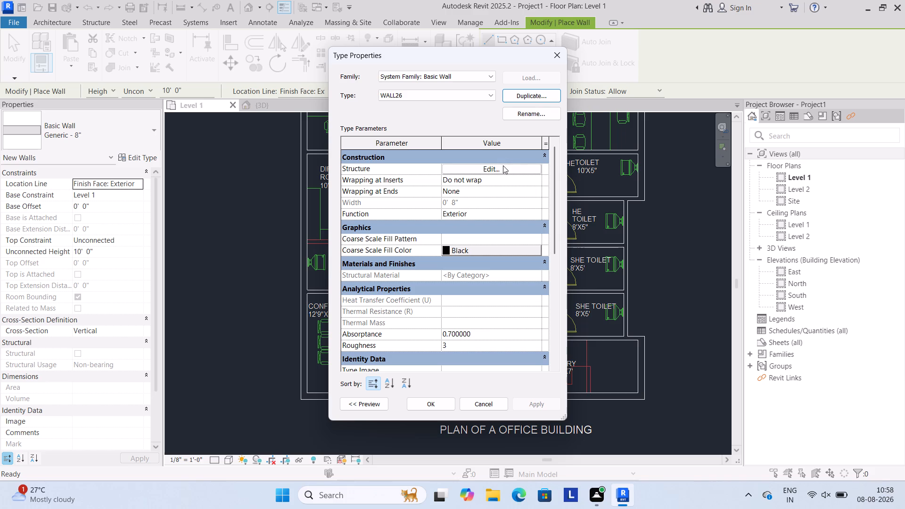
Set WALL26's sample height to 10' and its structure layer thickness to 5".
{"action": "left_click", "coordinate": [503, 165]}
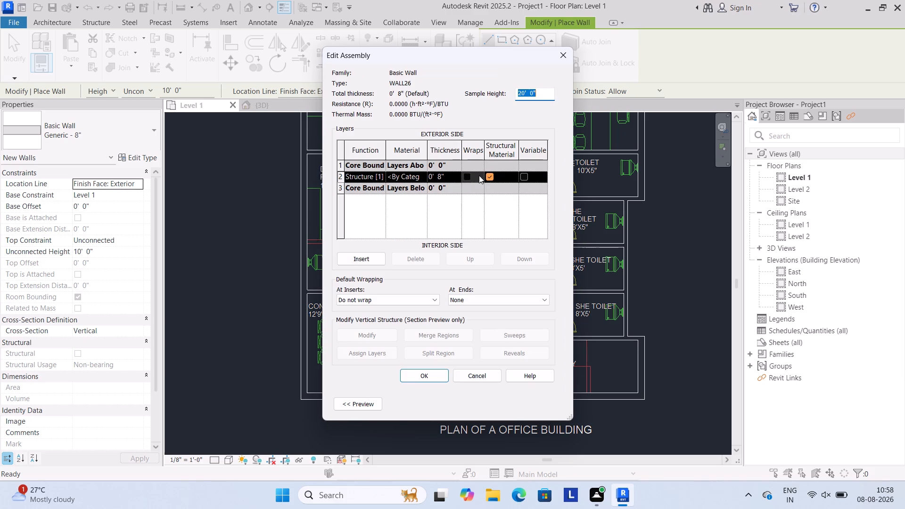
{"action": "type", "text": "10"}
{"action": "key", "text": "apostrophe"}
{"action": "left_click", "coordinate": [458, 176]}
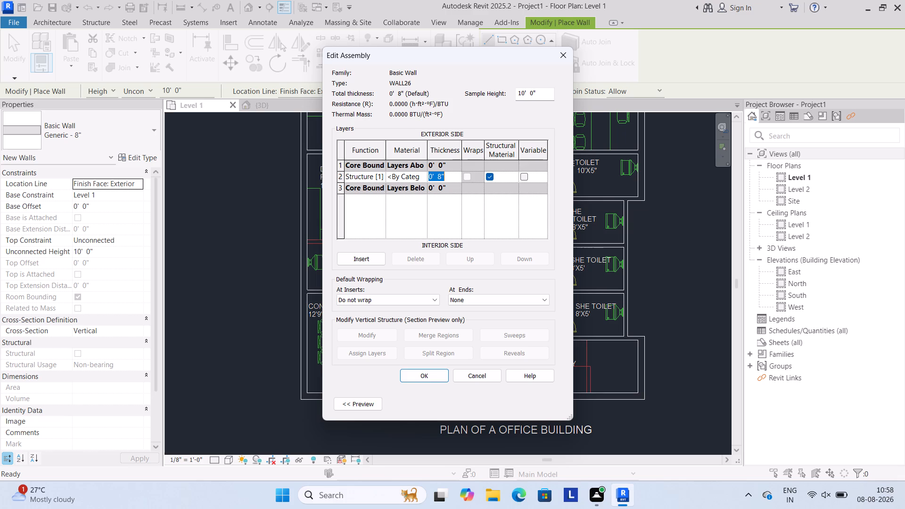
{"action": "key", "text": "BackSpace"}
{"action": "key", "text": "5"}
{"action": "key", "text": "shift+quotedbl"}
{"action": "left_click", "coordinate": [427, 374]}
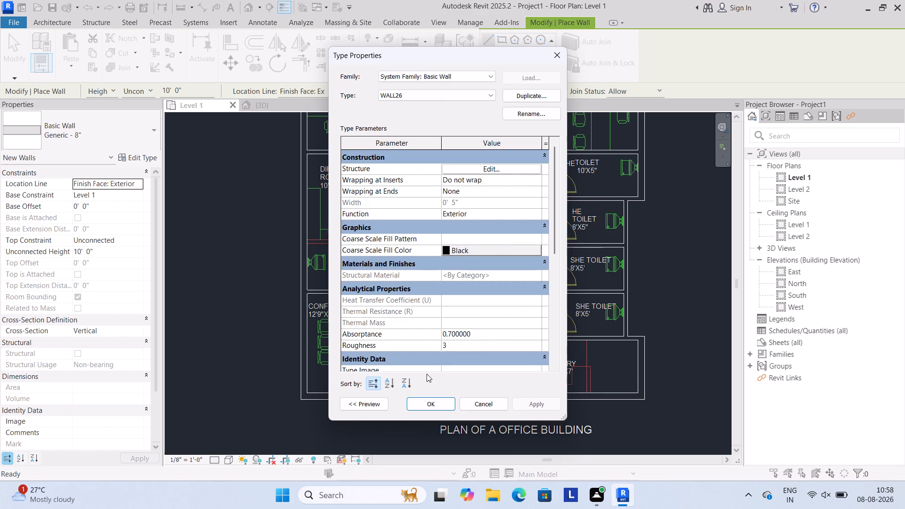
{"action": "left_click", "coordinate": [434, 397]}
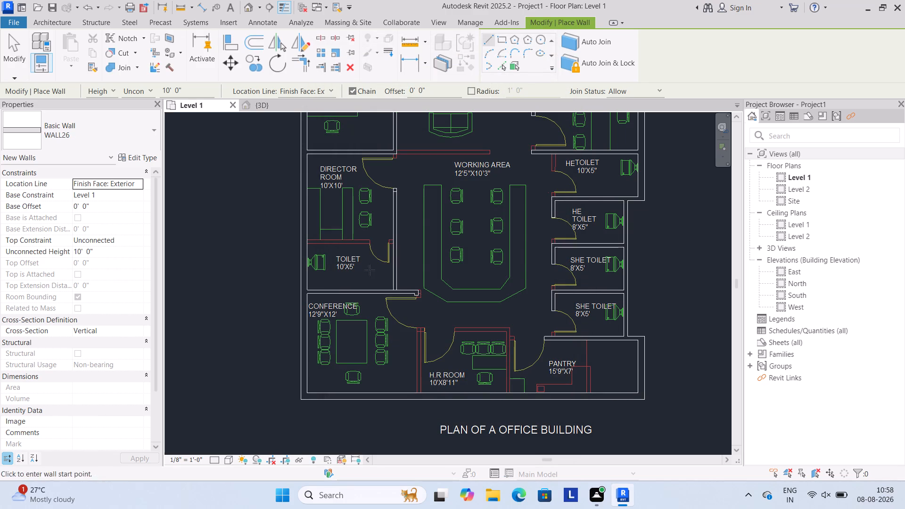
Draw a WALL26 segment about 11' east from the DIRECTOR ROOM's northeast corner along the WORKING AREA's north side.
{"action": "scroll", "coordinate": [400, 145], "scroll_direction": "up", "scroll_amount": 2}
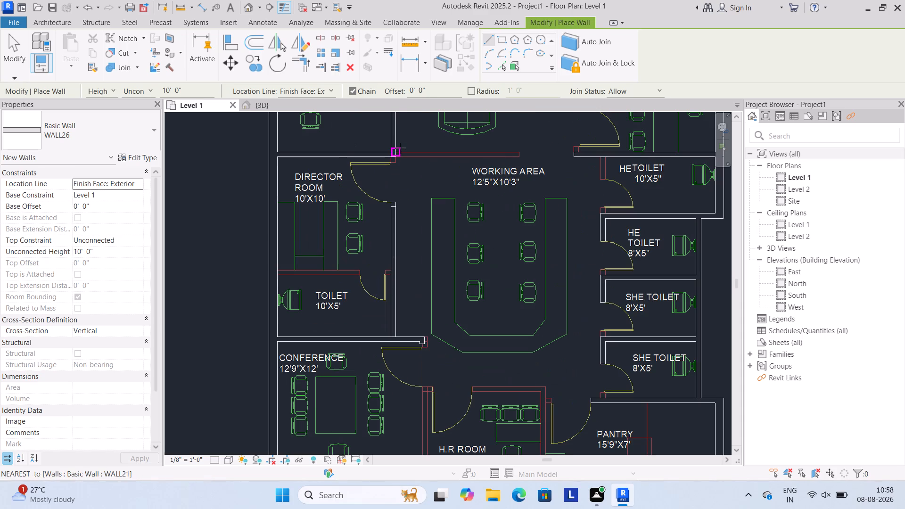
{"action": "left_click", "coordinate": [395, 152]}
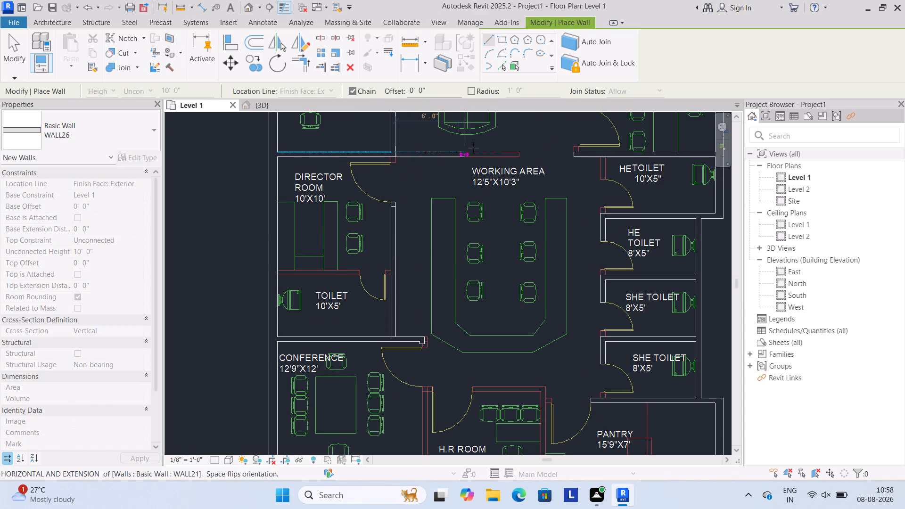
{"action": "left_click", "coordinate": [520, 149]}
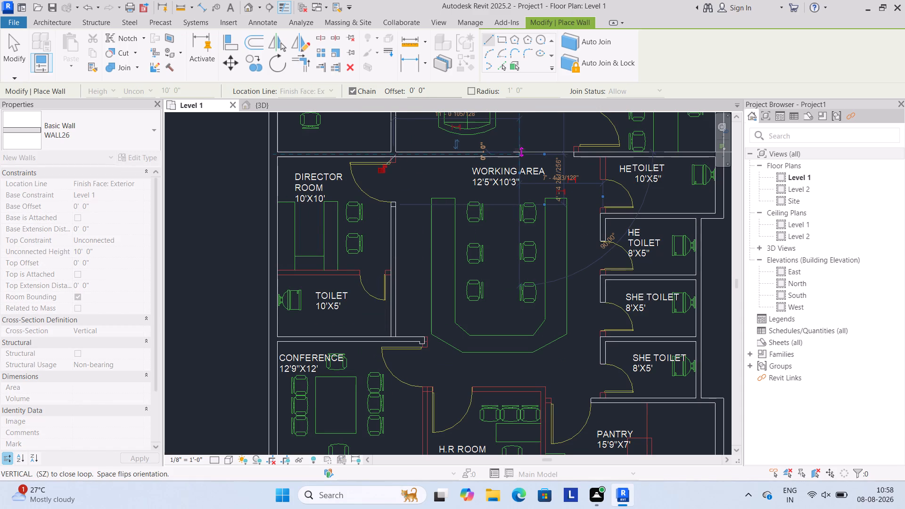
{"action": "key", "text": "Escape"}
{"action": "scroll", "coordinate": [420, 181], "scroll_direction": "down", "scroll_amount": 1}
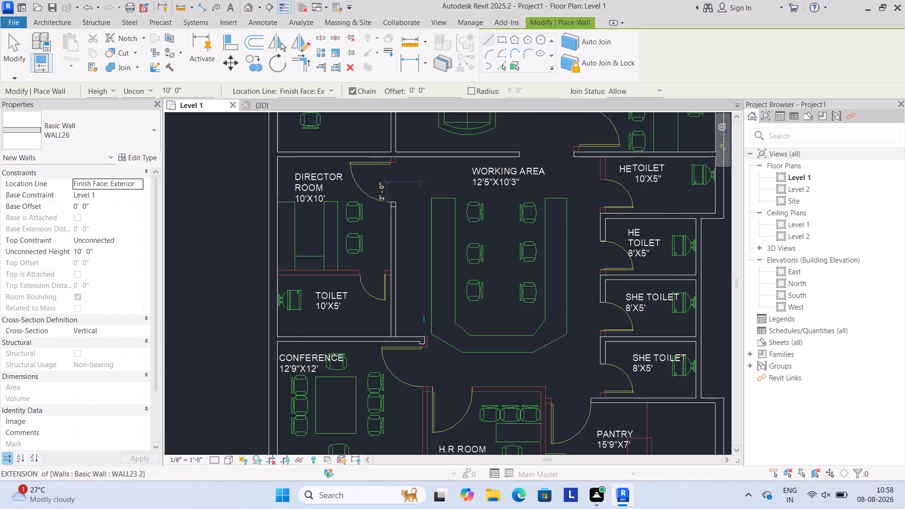
{"action": "key", "text": "Escape"}
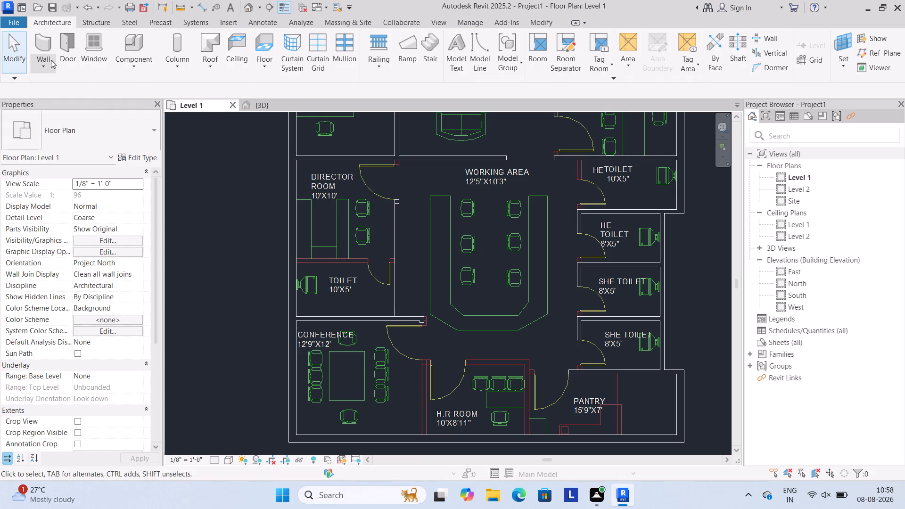
Start a new architectural wall and duplicate its Generic - 8" type under the name OUTER WALL2.
{"action": "left_click", "coordinate": [40, 66]}
{"action": "left_click", "coordinate": [54, 80]}
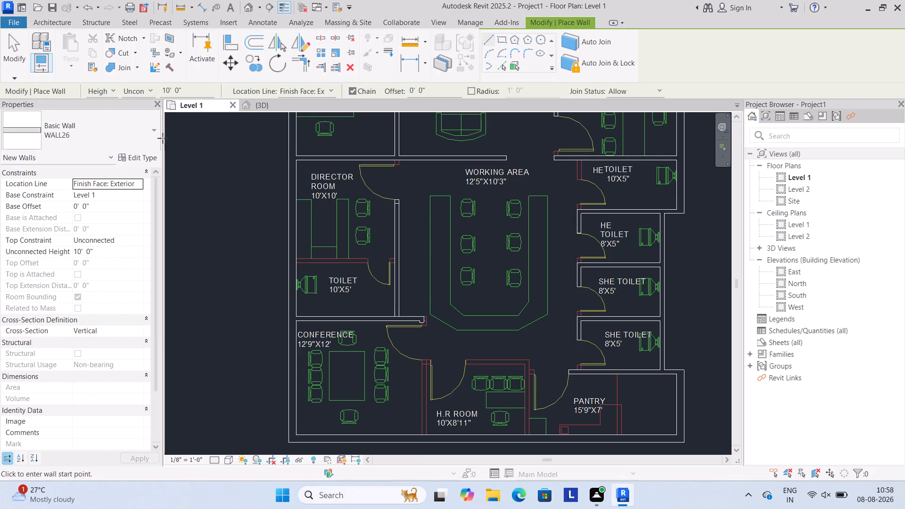
{"action": "left_click", "coordinate": [11, 129]}
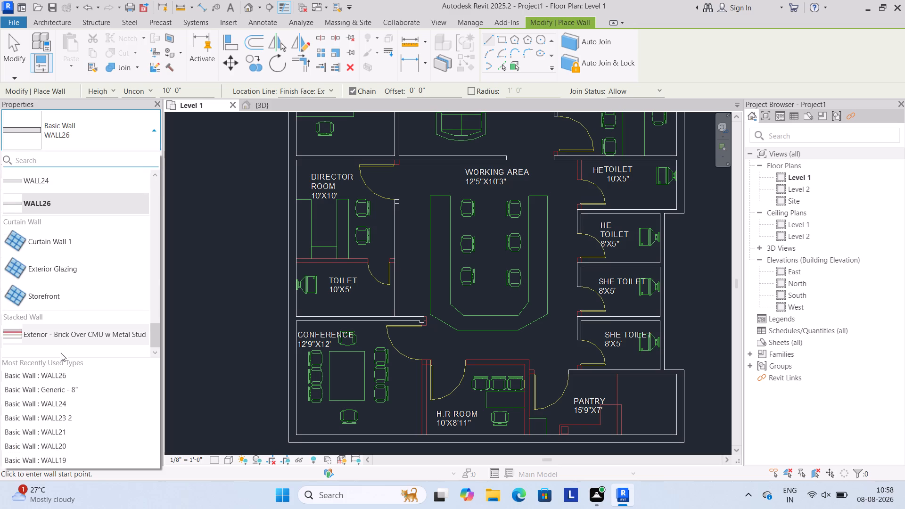
{"action": "left_click", "coordinate": [65, 389]}
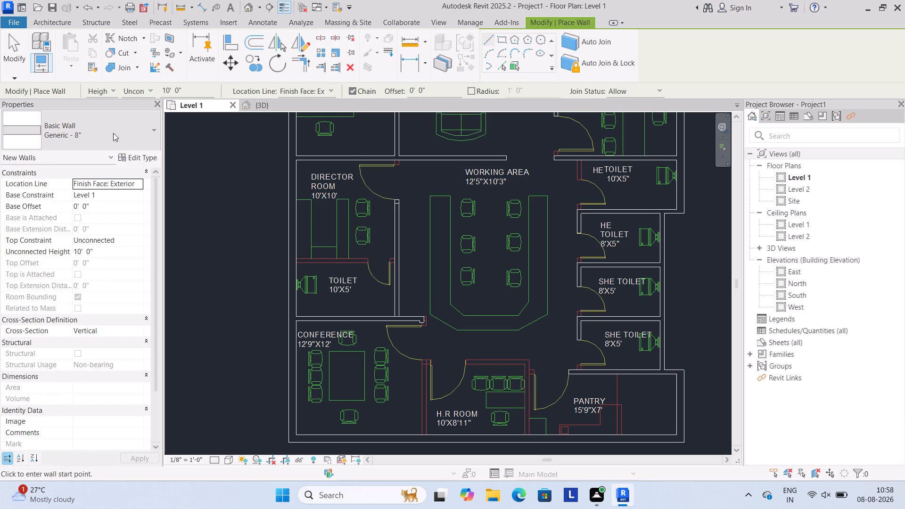
{"action": "left_click", "coordinate": [143, 157]}
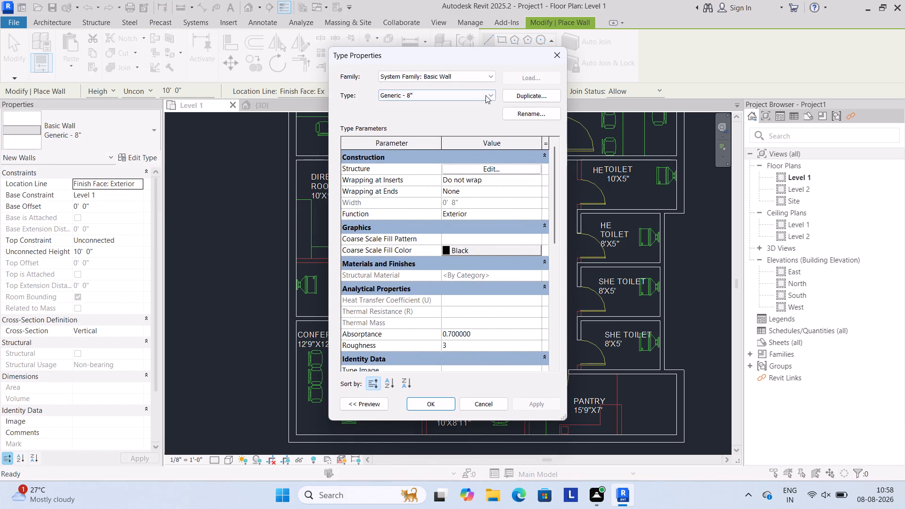
{"action": "left_click", "coordinate": [528, 97]}
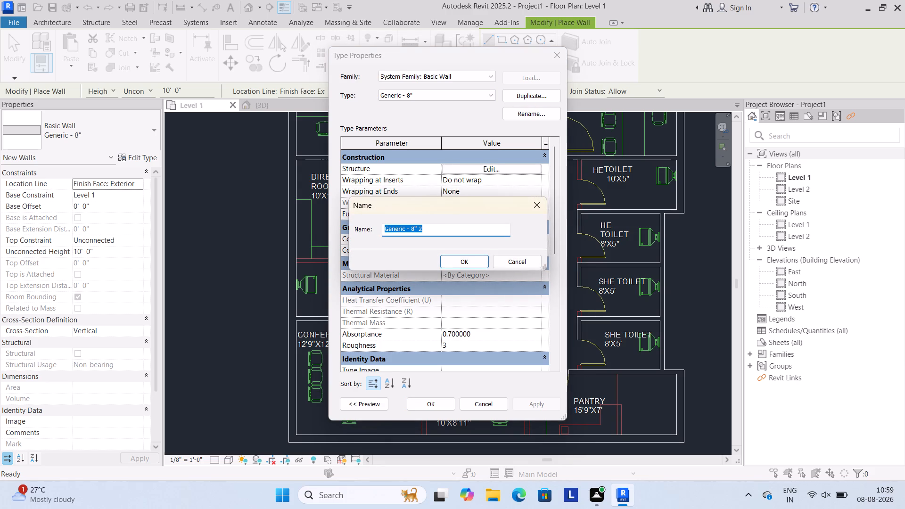
{"action": "key", "text": "o"}
{"action": "key", "text": "u"}
{"action": "type", "text": "TR"}
{"action": "key", "text": "t"}
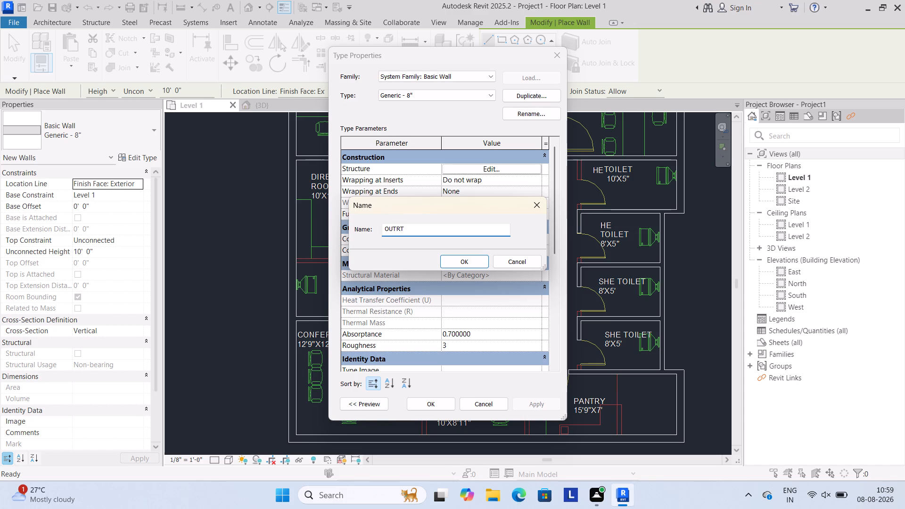
{"action": "key", "text": "BackSpace"}
{"action": "key", "text": "BackSpace"}
{"action": "type", "text": "ER"}
{"action": "key", "text": "space"}
{"action": "type", "text": "WALL"}
{"action": "key", "text": "2"}
{"action": "left_click", "coordinate": [448, 258]}
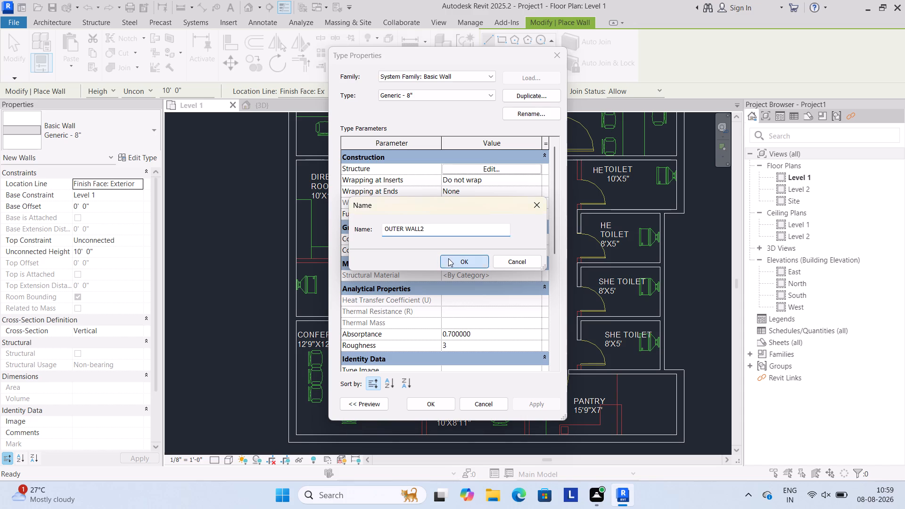
Set OUTER WALL2's sample height to 10' and its structure layer thickness to 5".
{"action": "left_click", "coordinate": [495, 168]}
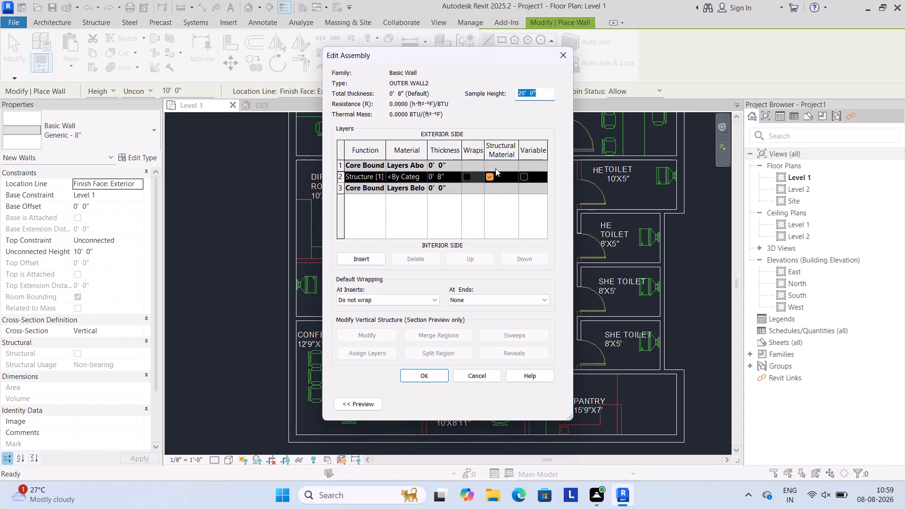
{"action": "type", "text": "10"}
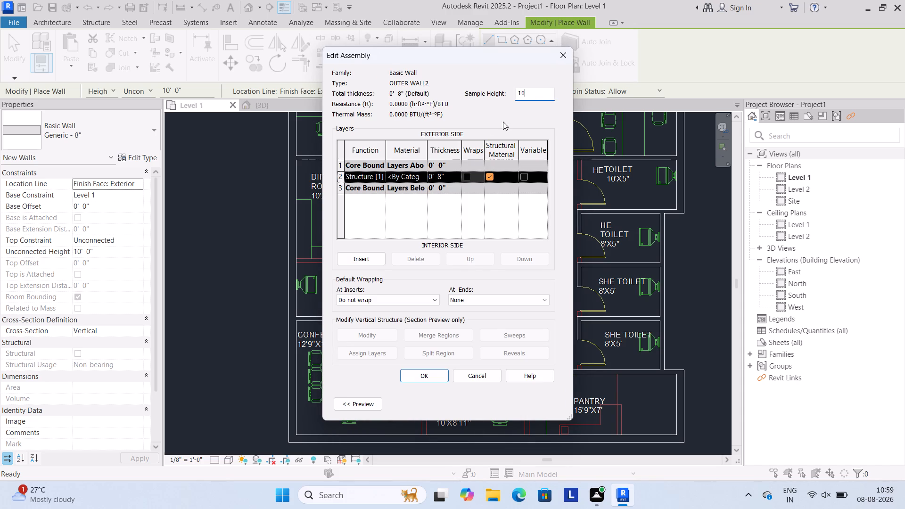
{"action": "key", "text": "apostrophe"}
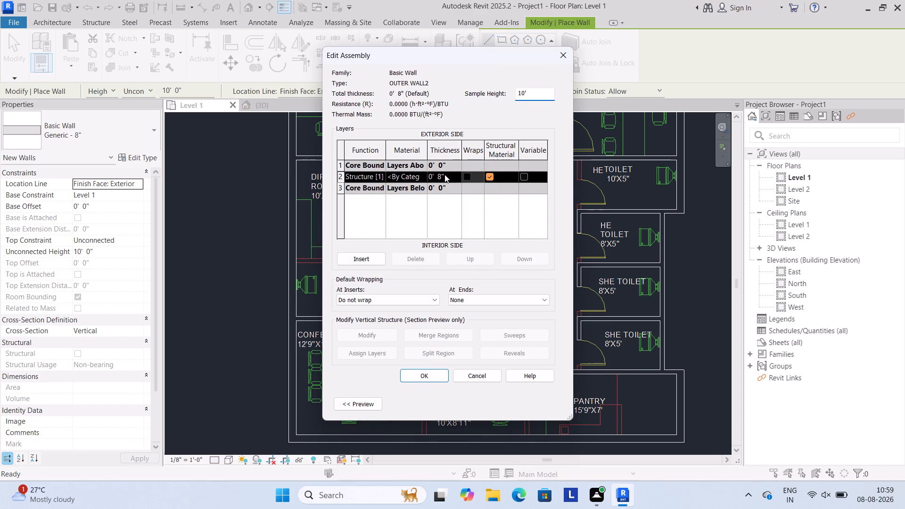
{"action": "left_click", "coordinate": [444, 174]}
{"action": "key", "text": "BackSpace"}
{"action": "key", "text": "BackSpace"}
{"action": "key", "text": "BackSpace"}
{"action": "key", "text": "BackSpace"}
{"action": "key", "text": "BackSpace"}
{"action": "key", "text": "BackSpace"}
{"action": "key", "text": "BackSpace"}
{"action": "key", "text": "BackSpace"}
{"action": "key", "text": "BackSpace"}
{"action": "key", "text": "BackSpace"}
{"action": "key", "text": "BackSpace"}
{"action": "key", "text": "BackSpace"}
{"action": "key", "text": "BackSpace"}
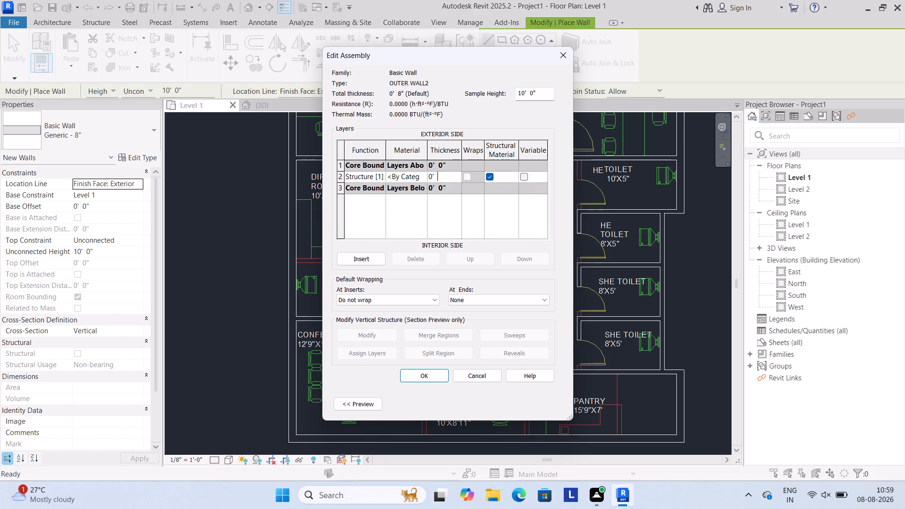
{"action": "type", "text": "5\""}
{"action": "left_click", "coordinate": [420, 376]}
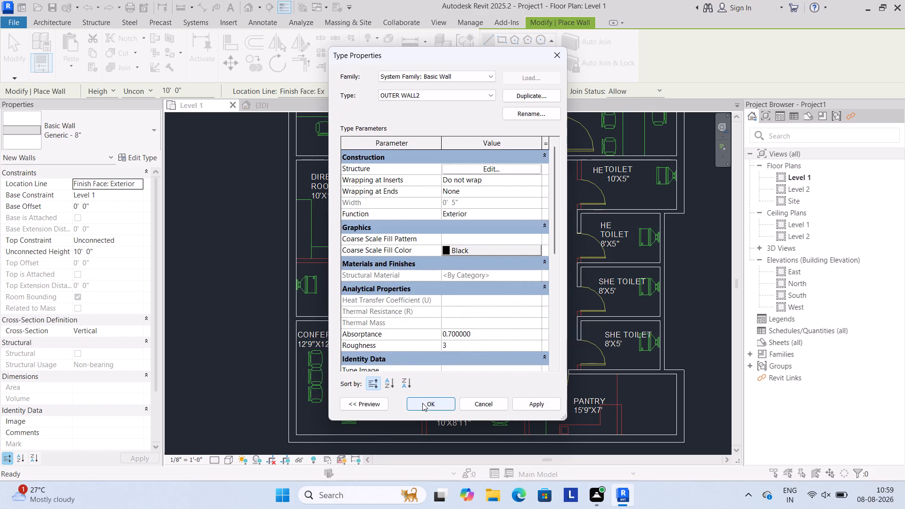
{"action": "left_click", "coordinate": [422, 403]}
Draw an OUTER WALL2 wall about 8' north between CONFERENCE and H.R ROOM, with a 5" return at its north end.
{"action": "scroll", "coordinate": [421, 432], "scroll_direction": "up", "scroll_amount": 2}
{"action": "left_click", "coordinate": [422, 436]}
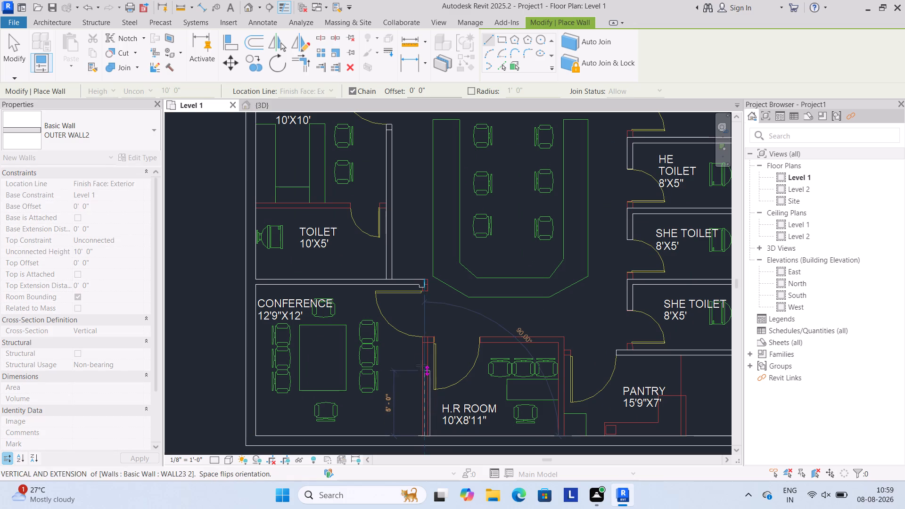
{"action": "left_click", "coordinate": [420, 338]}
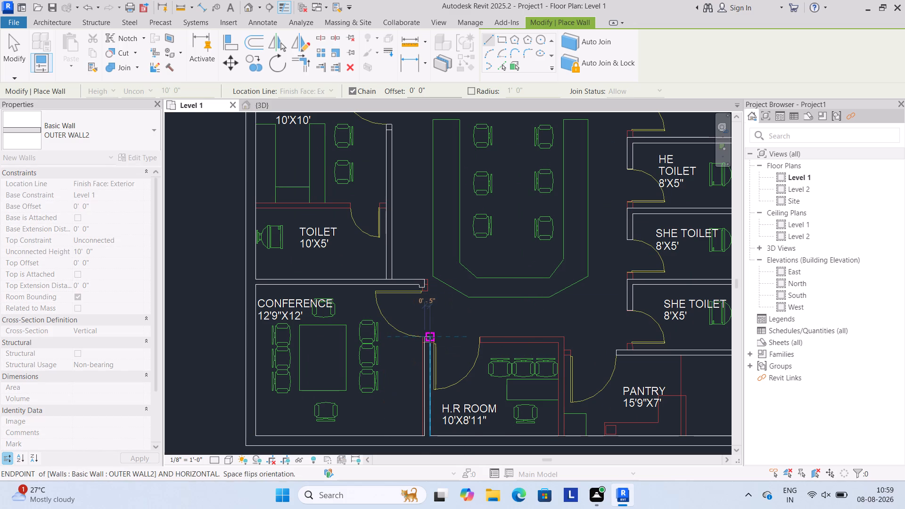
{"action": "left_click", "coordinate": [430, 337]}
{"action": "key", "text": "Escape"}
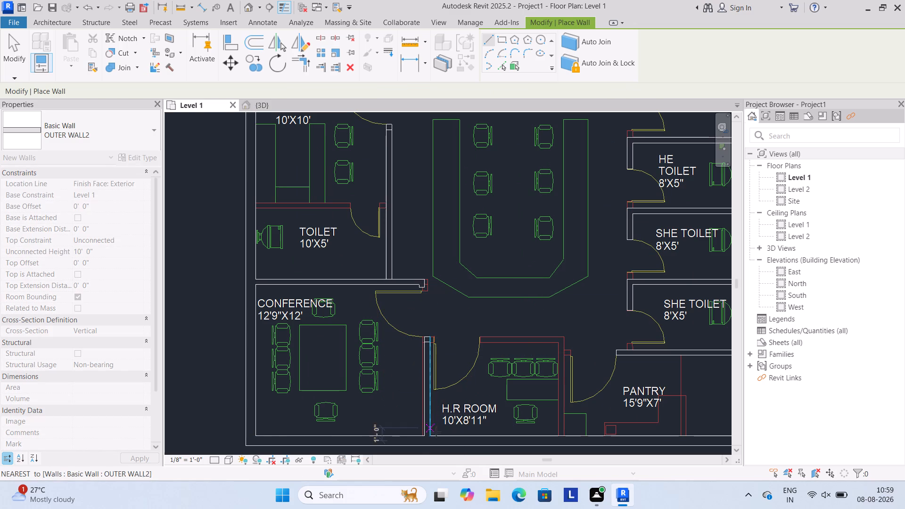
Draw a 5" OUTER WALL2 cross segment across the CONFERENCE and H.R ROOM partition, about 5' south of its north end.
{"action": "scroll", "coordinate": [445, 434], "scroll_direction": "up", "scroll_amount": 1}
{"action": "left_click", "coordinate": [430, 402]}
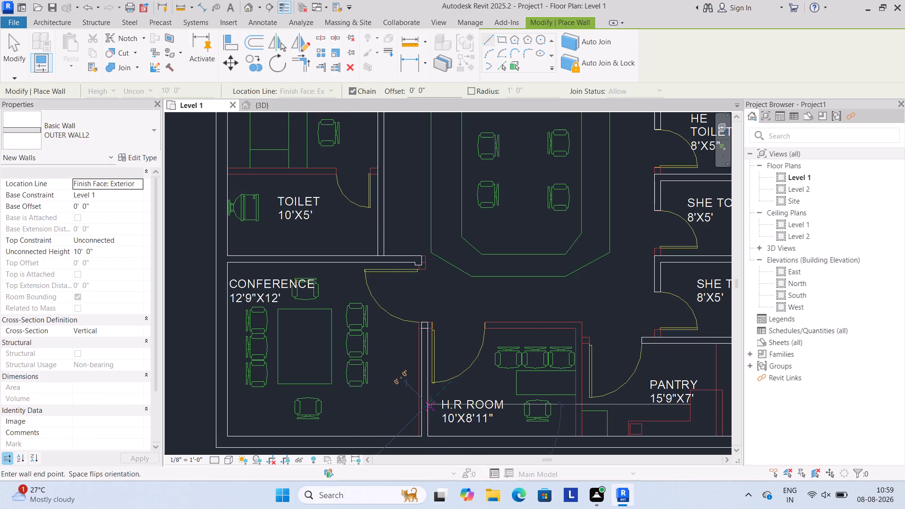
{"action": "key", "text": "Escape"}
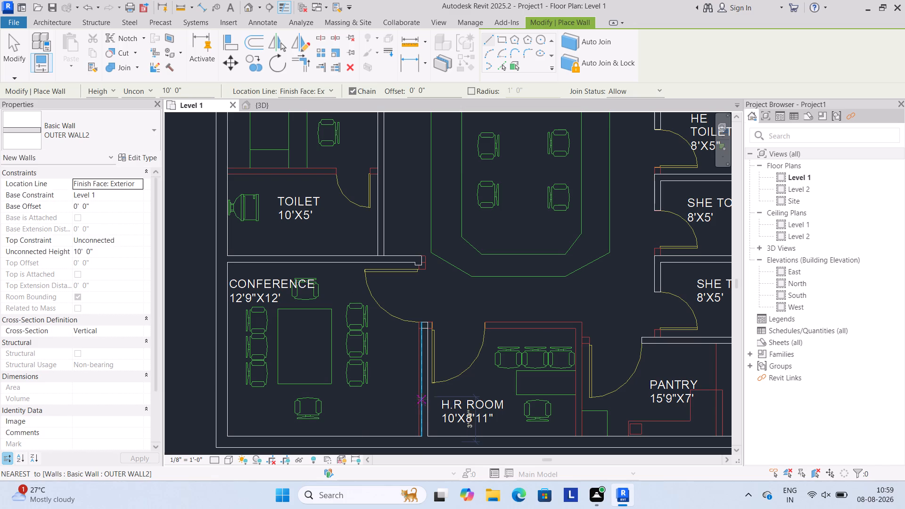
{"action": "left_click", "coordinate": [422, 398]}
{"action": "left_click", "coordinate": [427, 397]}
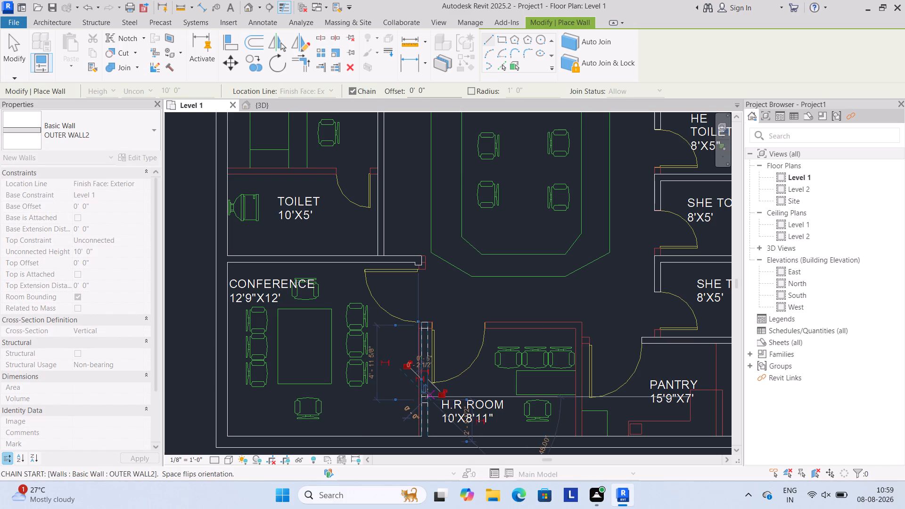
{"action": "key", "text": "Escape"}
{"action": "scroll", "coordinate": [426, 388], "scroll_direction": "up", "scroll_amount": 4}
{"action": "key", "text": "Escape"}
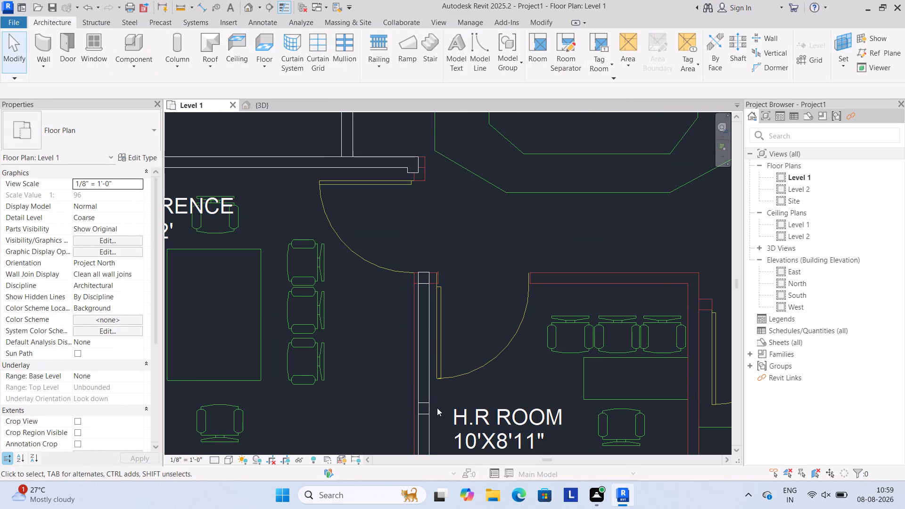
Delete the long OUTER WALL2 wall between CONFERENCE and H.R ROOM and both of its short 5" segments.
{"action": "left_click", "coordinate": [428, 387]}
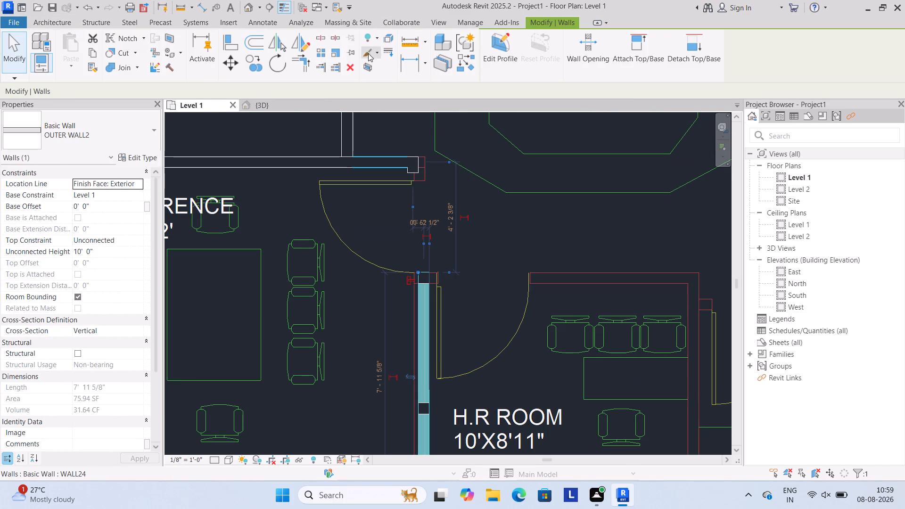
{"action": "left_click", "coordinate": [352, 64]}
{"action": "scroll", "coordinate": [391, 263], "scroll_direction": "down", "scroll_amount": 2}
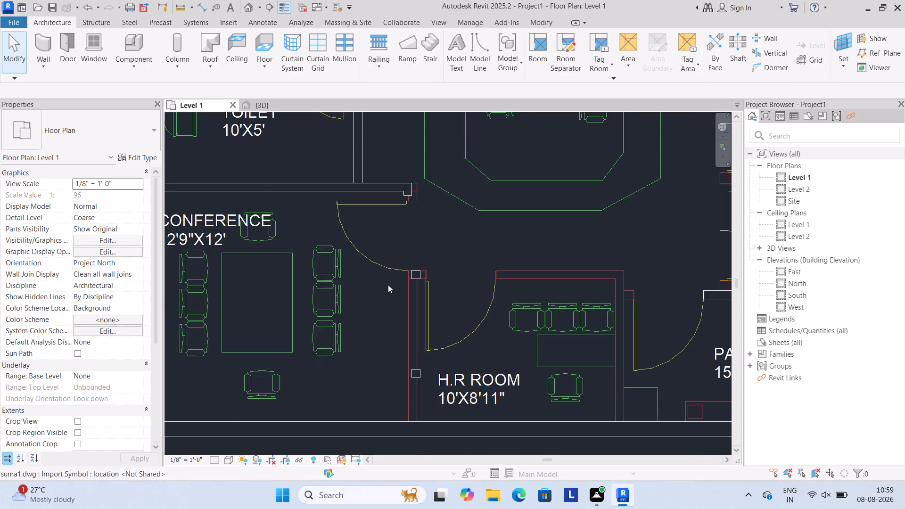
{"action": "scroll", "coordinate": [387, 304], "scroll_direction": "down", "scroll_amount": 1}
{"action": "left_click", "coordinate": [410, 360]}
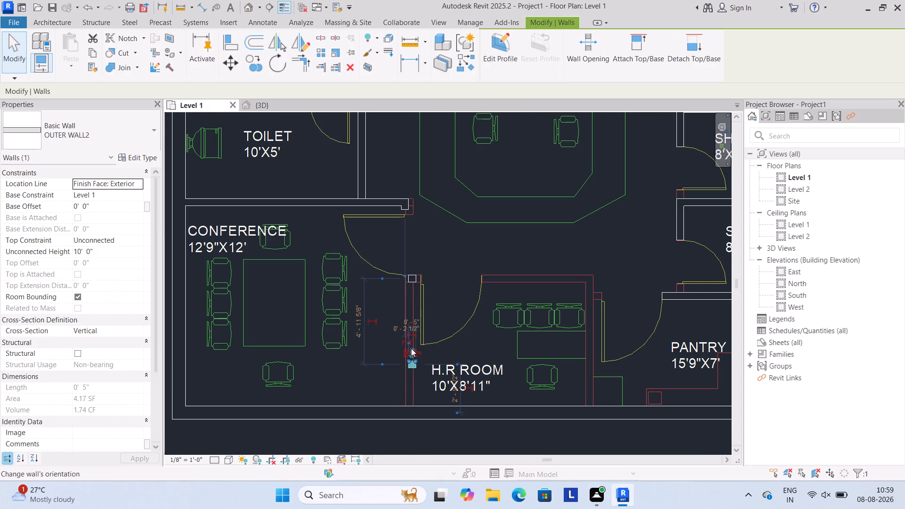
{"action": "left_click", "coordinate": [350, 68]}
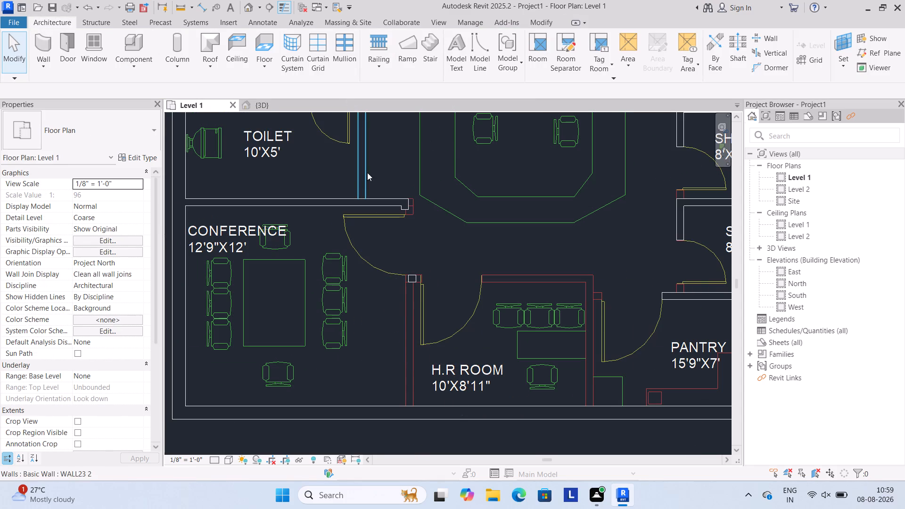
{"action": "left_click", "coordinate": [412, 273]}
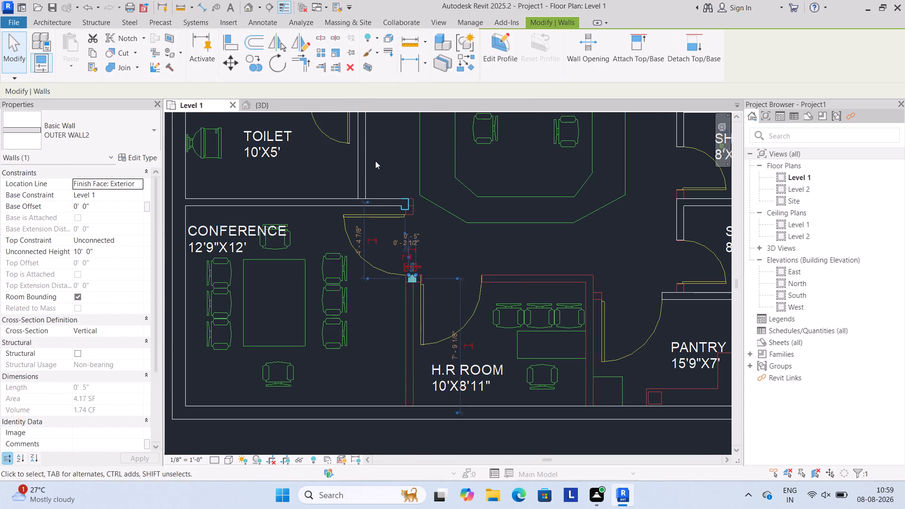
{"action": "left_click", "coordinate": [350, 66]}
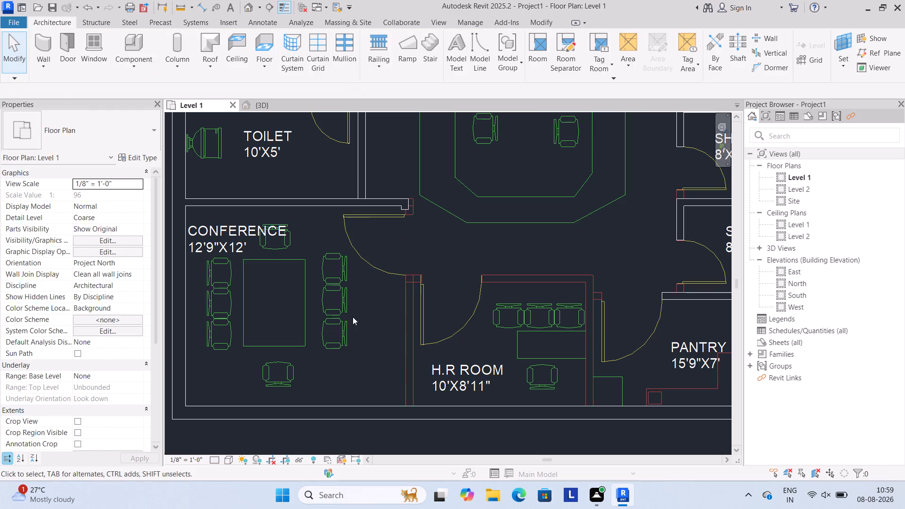
Start a new architectural wall and duplicate its Generic - 8" type under the name WALL INNER.
{"action": "scroll", "coordinate": [353, 334], "scroll_direction": "down", "scroll_amount": 5}
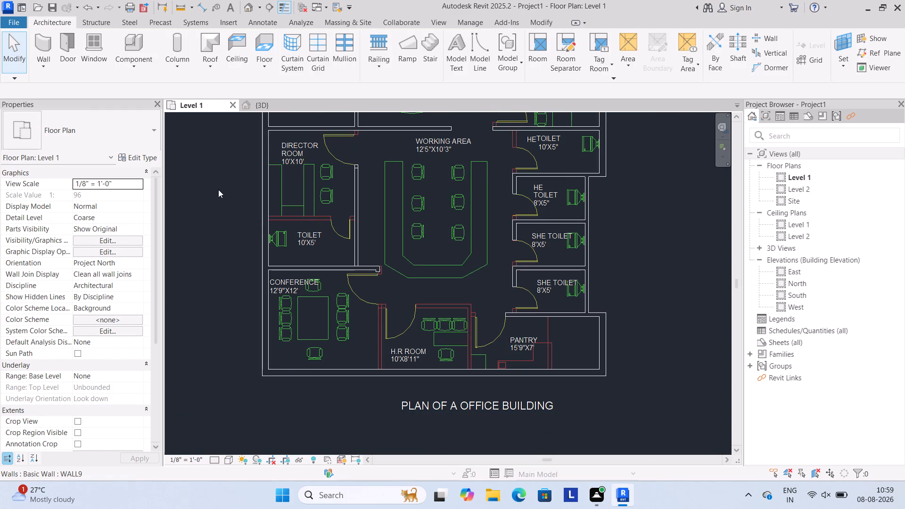
{"action": "left_click", "coordinate": [46, 65]}
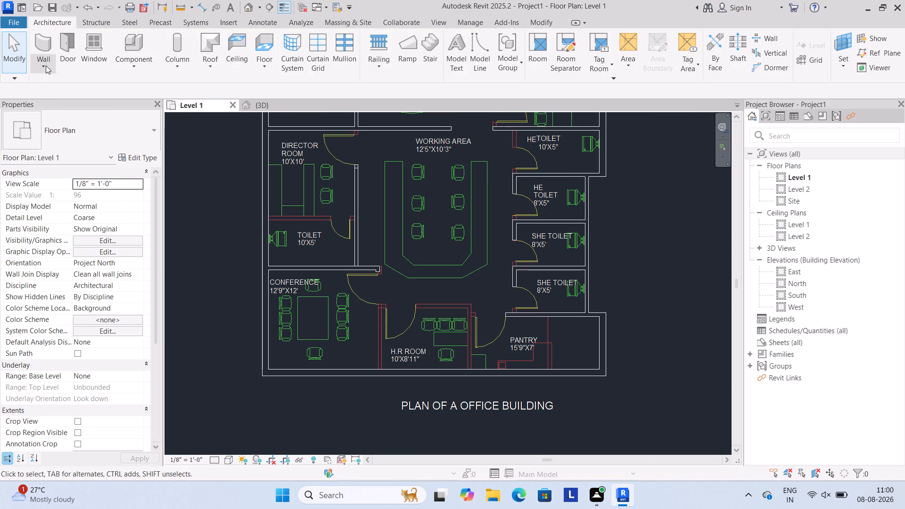
{"action": "left_click", "coordinate": [55, 84]}
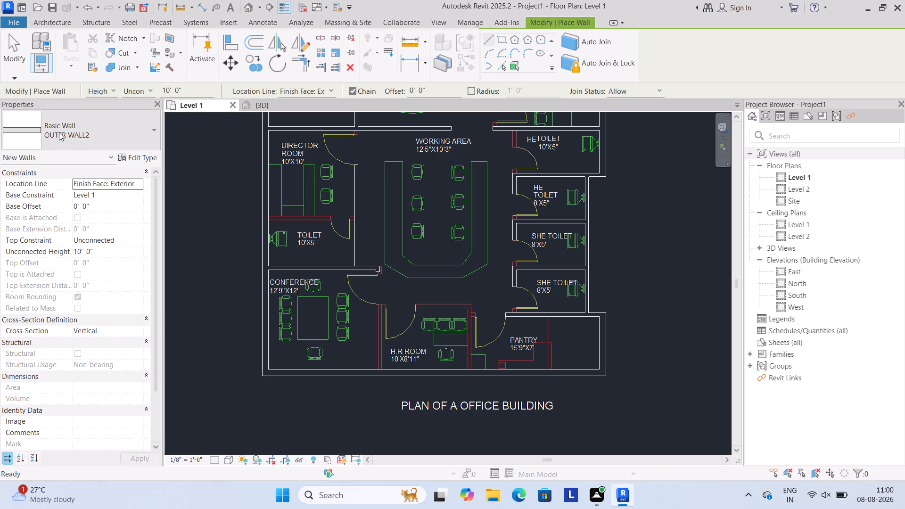
{"action": "left_click", "coordinate": [31, 128]}
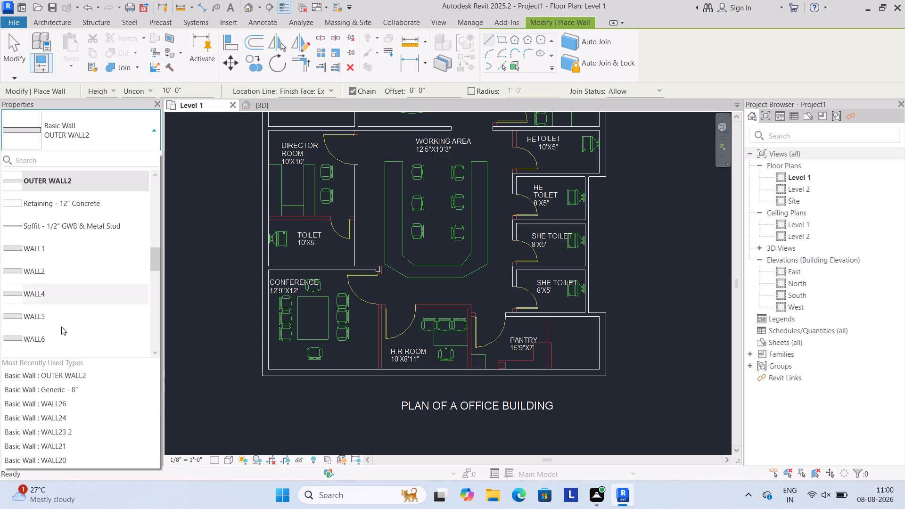
{"action": "left_click", "coordinate": [70, 387]}
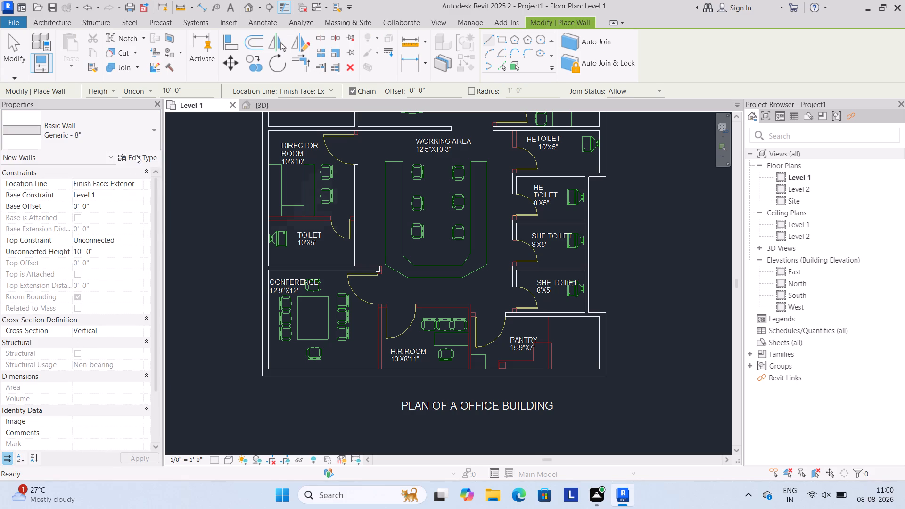
{"action": "left_click", "coordinate": [135, 158]}
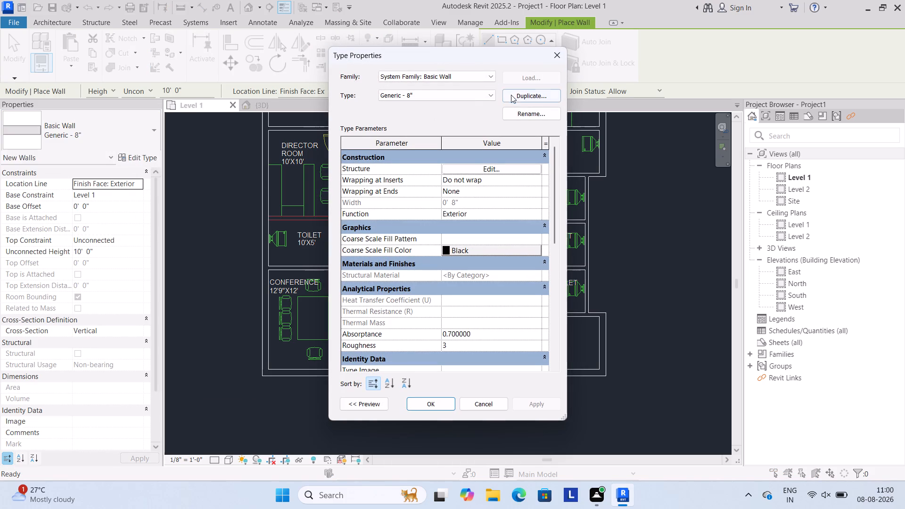
{"action": "left_click", "coordinate": [531, 95]}
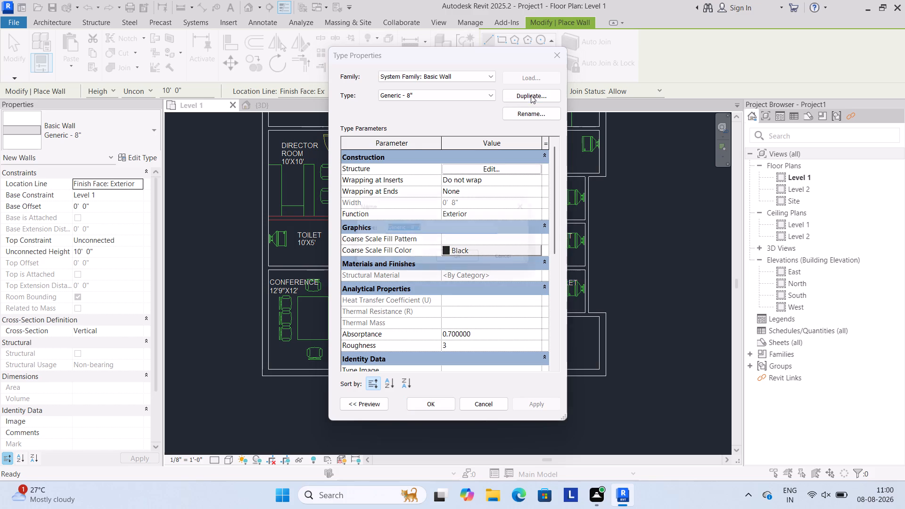
{"action": "type", "text": "WALL"}
{"action": "key", "text": "space"}
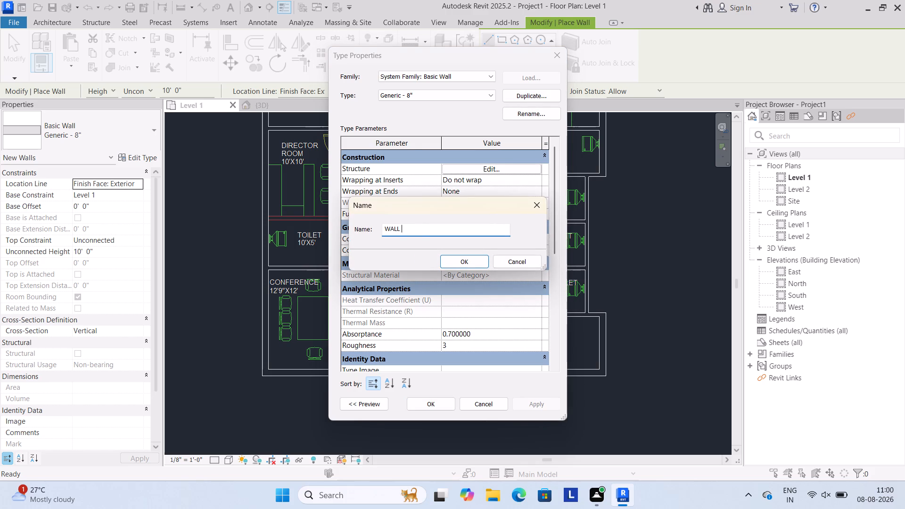
{"action": "type", "text": "OU"}
{"action": "key", "text": "BackSpace"}
{"action": "key", "text": "BackSpace"}
{"action": "key", "text": "space"}
{"action": "type", "text": "INNER"}
{"action": "left_click", "coordinate": [461, 263]}
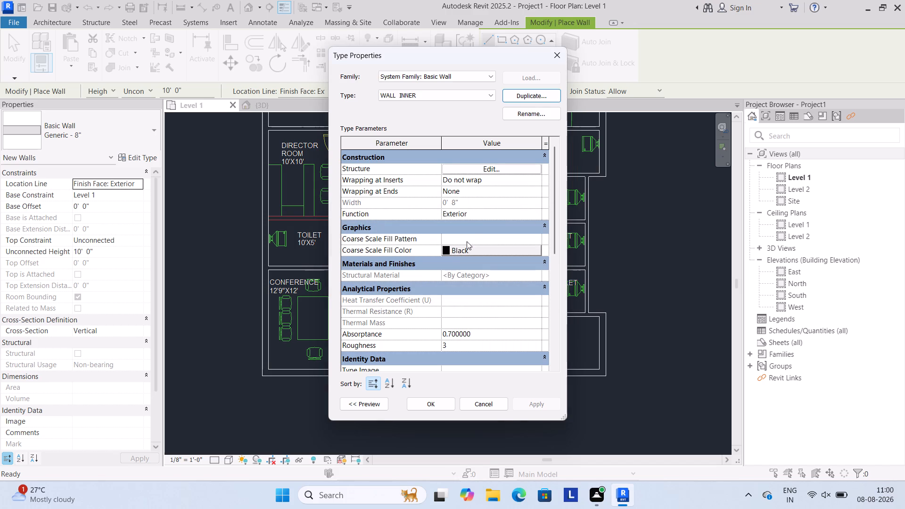
Set the WALL INNER type's sample height to 10' and its structure layer thickness to 5".
{"action": "left_click", "coordinate": [493, 168]}
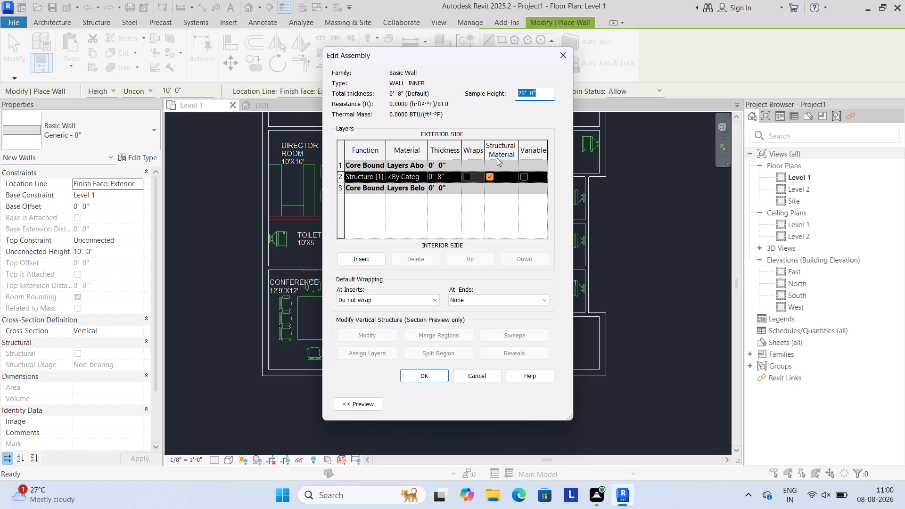
{"action": "key", "text": "1"}
{"action": "key", "text": "0"}
{"action": "key", "text": "apostrophe"}
{"action": "left_click", "coordinate": [449, 177]}
{"action": "key", "text": "BackSpace"}
{"action": "key", "text": "BackSpace"}
{"action": "key", "text": "BackSpace"}
{"action": "key", "text": "BackSpace"}
{"action": "key", "text": "BackSpace"}
{"action": "key", "text": "BackSpace"}
{"action": "key", "text": "BackSpace"}
{"action": "key", "text": "BackSpace"}
{"action": "key", "text": "BackSpace"}
{"action": "key", "text": "BackSpace"}
{"action": "key", "text": "BackSpace"}
{"action": "key", "text": "BackSpace"}
{"action": "key", "text": "BackSpace"}
{"action": "key", "text": "BackSpace"}
{"action": "key", "text": "BackSpace"}
{"action": "key", "text": "BackSpace"}
{"action": "key", "text": "BackSpace"}
{"action": "key", "text": "BackSpace"}
{"action": "key", "text": "BackSpace"}
{"action": "key", "text": "BackSpace"}
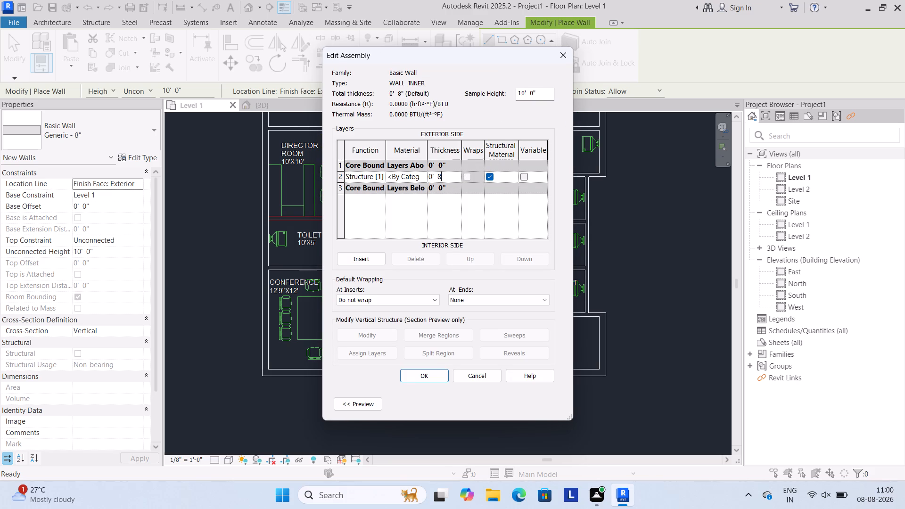
{"action": "key", "text": "5"}
{"action": "key", "text": "shift+quotedbl"}
{"action": "left_click", "coordinate": [426, 375]}
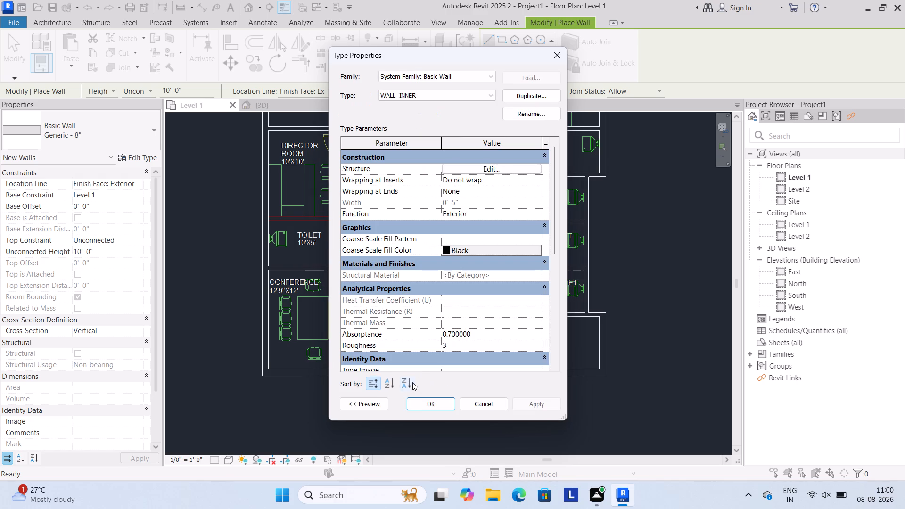
{"action": "left_click", "coordinate": [420, 406]}
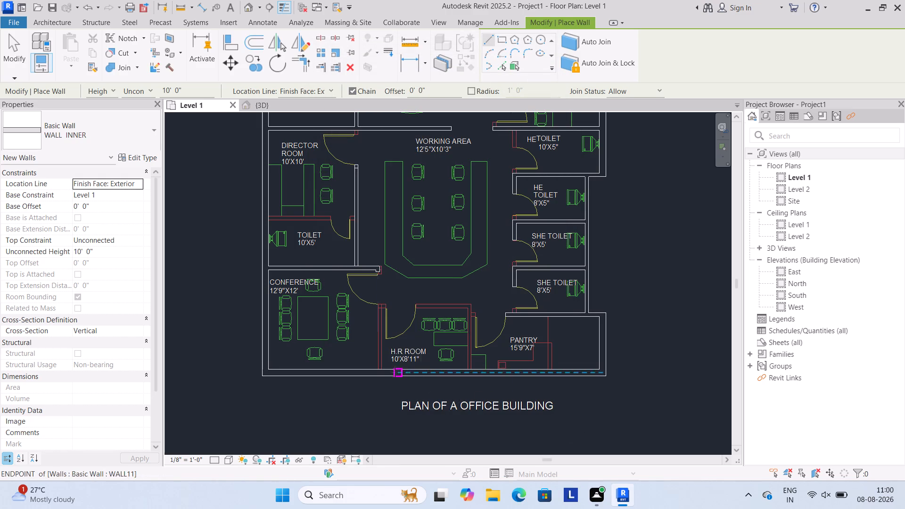
Draw a WALL INNER wall about 7'6" north from the south outer wall, along the partition between CONFERENCE and H.R ROOM.
{"action": "scroll", "coordinate": [372, 353], "scroll_direction": "up", "scroll_amount": 5}
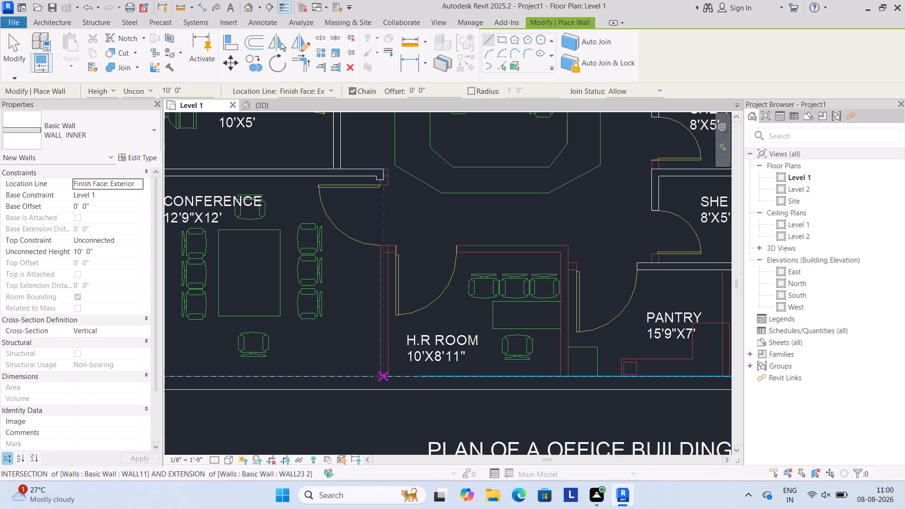
{"action": "left_click", "coordinate": [378, 376]}
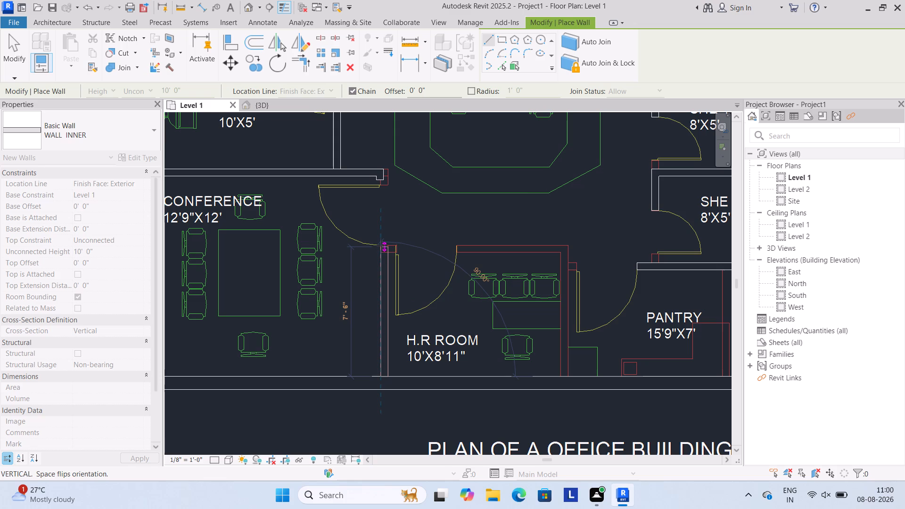
{"action": "left_click", "coordinate": [381, 245]}
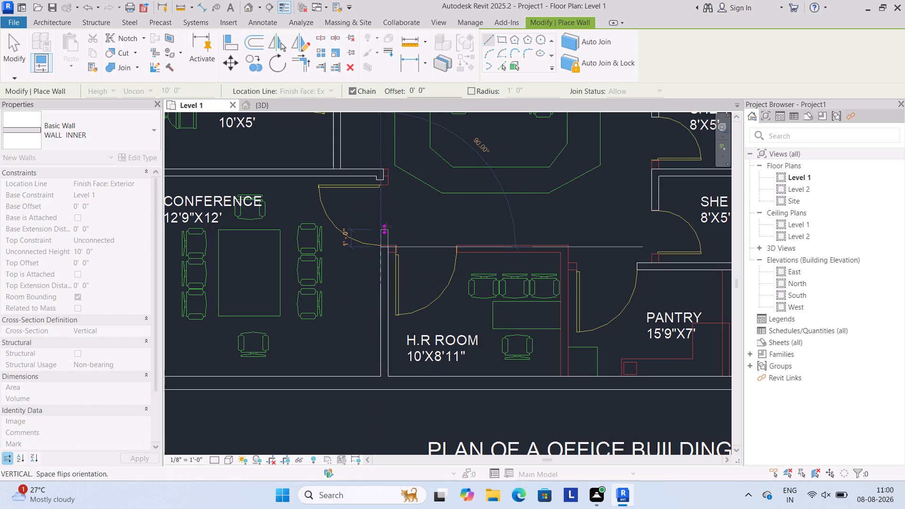
{"action": "key", "text": "Escape"}
{"action": "scroll", "coordinate": [361, 324], "scroll_direction": "down", "scroll_amount": 2}
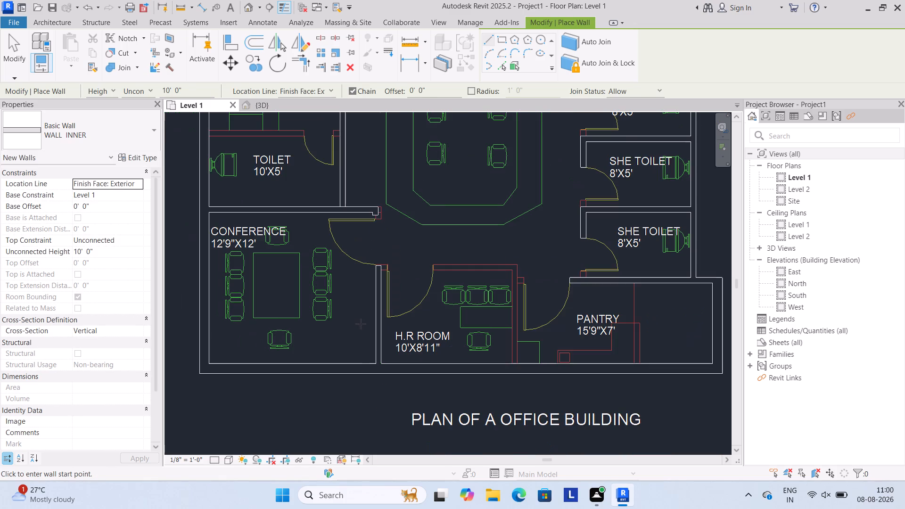
{"action": "scroll", "coordinate": [358, 327], "scroll_direction": "down", "scroll_amount": 1}
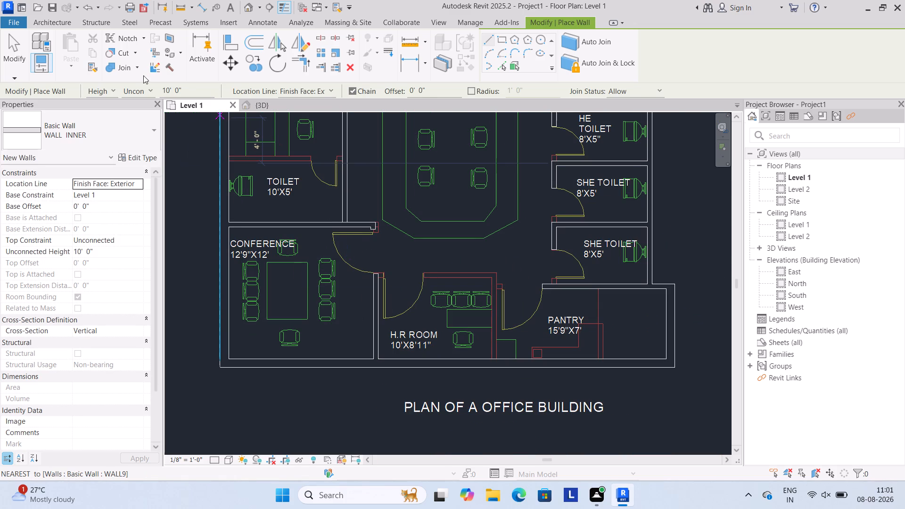
Restart the architectural wall command and duplicate the Generic - 8" type under the name WALL27.
{"action": "left_click", "coordinate": [49, 20]}
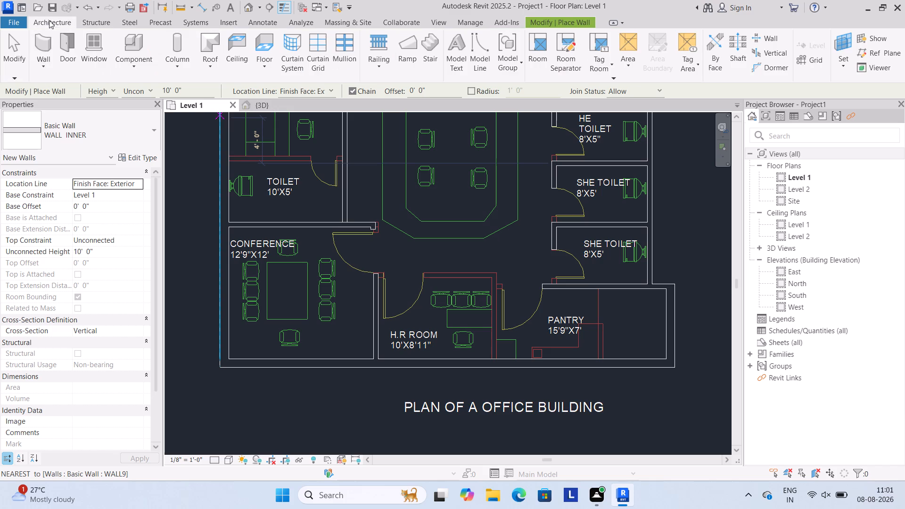
{"action": "left_click", "coordinate": [42, 68]}
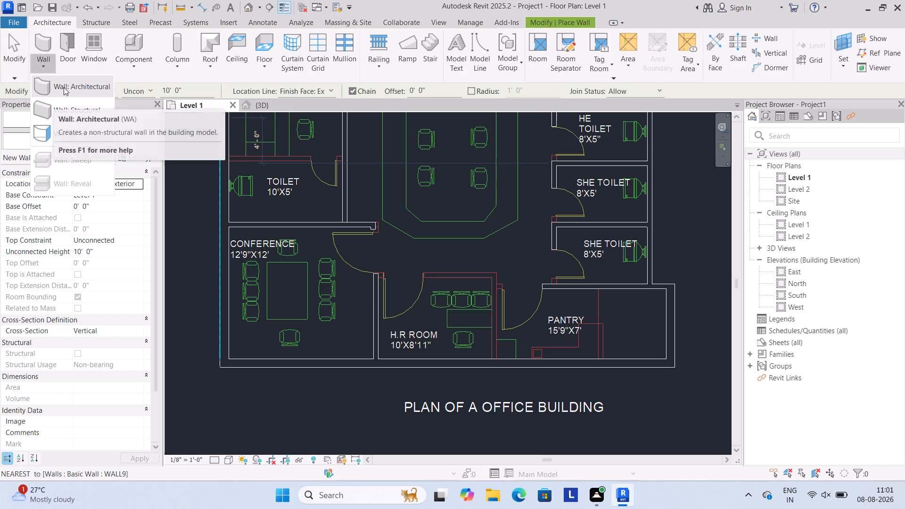
{"action": "left_click", "coordinate": [64, 87]}
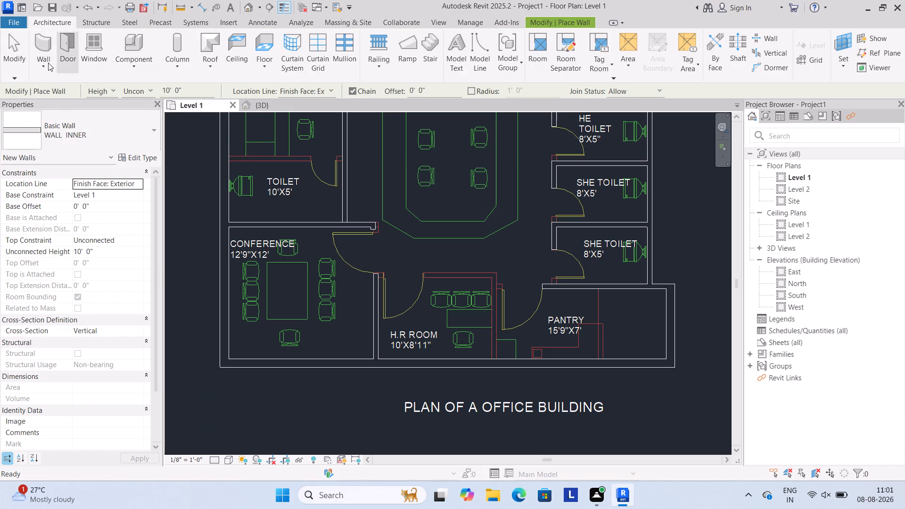
{"action": "left_click", "coordinate": [44, 65]}
{"action": "left_click", "coordinate": [51, 80]}
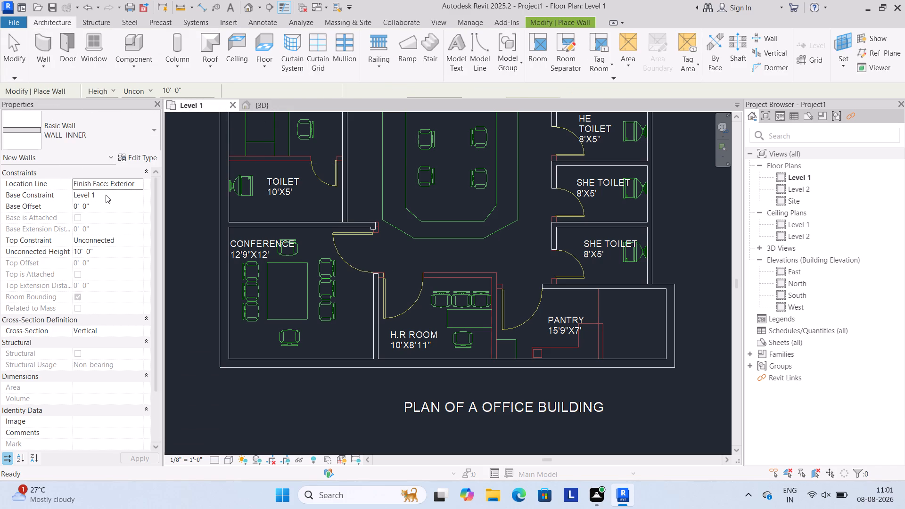
{"action": "left_click", "coordinate": [33, 127]}
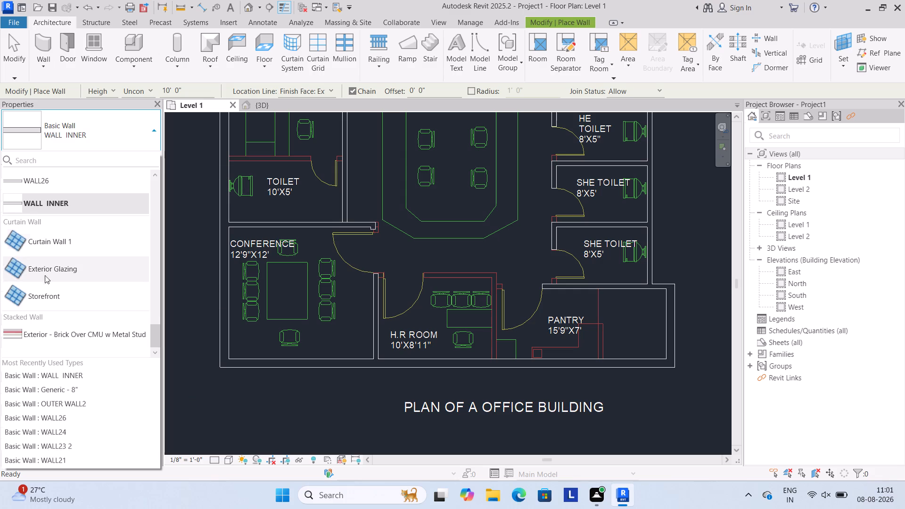
{"action": "left_click", "coordinate": [65, 388]}
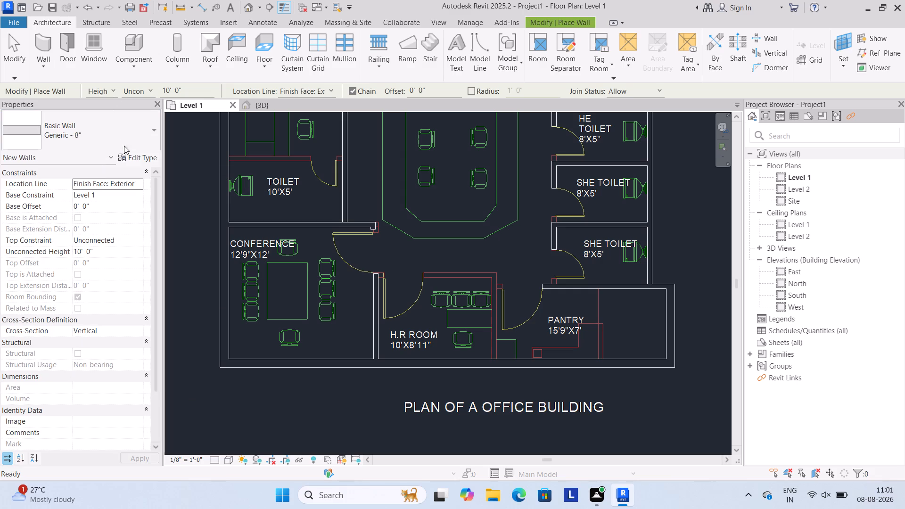
{"action": "left_click", "coordinate": [132, 155]}
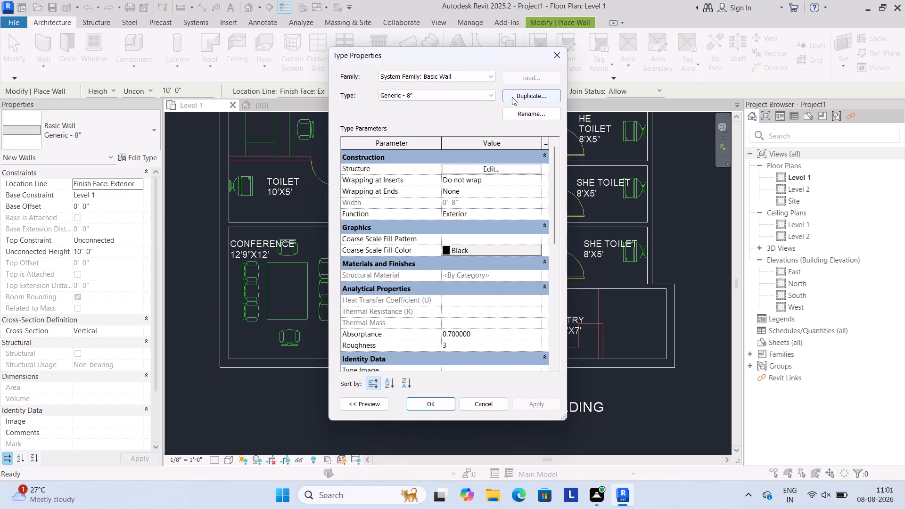
{"action": "left_click", "coordinate": [516, 95]}
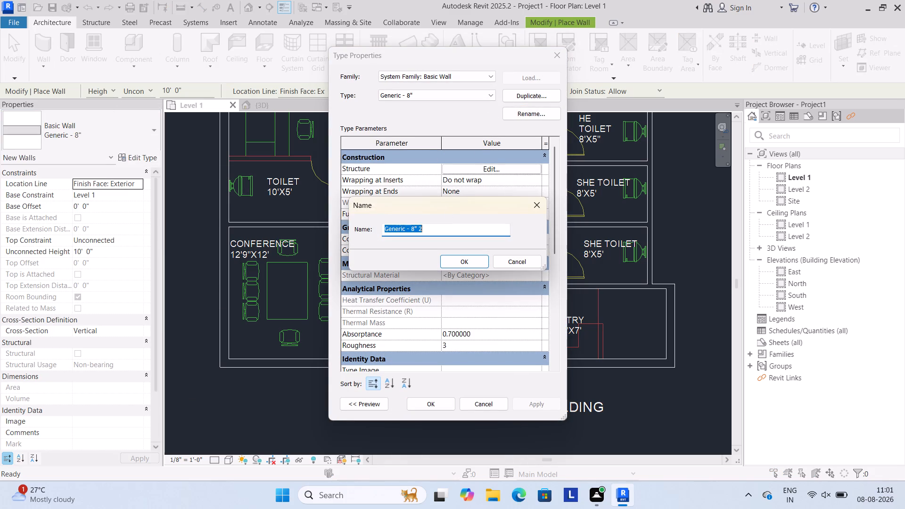
{"action": "type", "text": "WALL"}
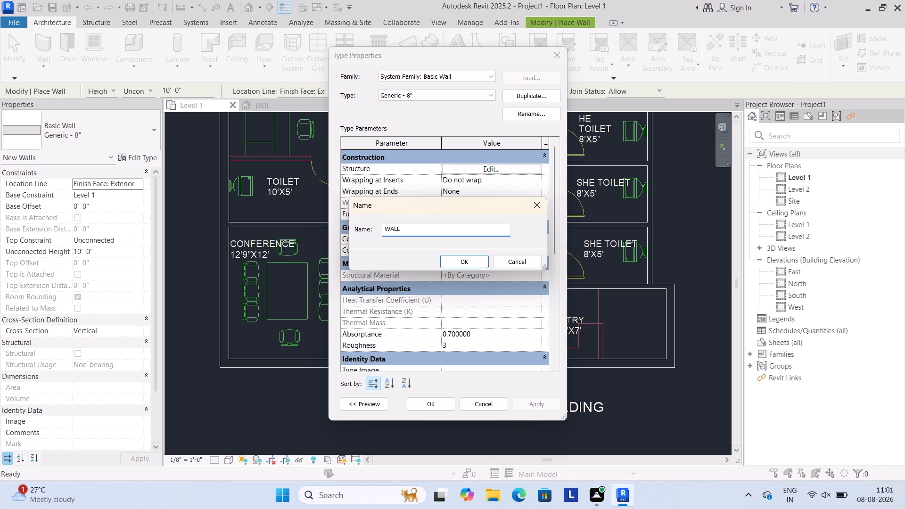
{"action": "type", "text": "27"}
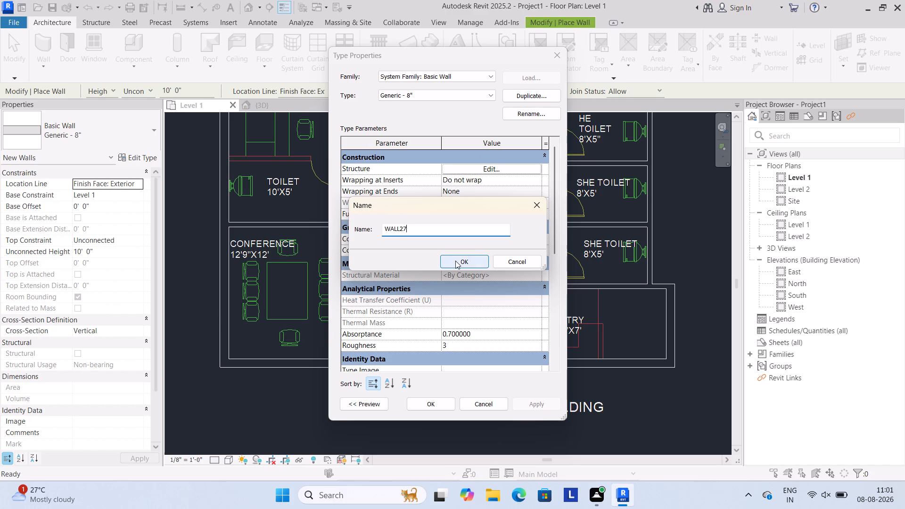
{"action": "left_click", "coordinate": [455, 261]}
Set the WALL27 type's sample height to 10' and its structure layer thickness to 5".
{"action": "left_click", "coordinate": [484, 171]}
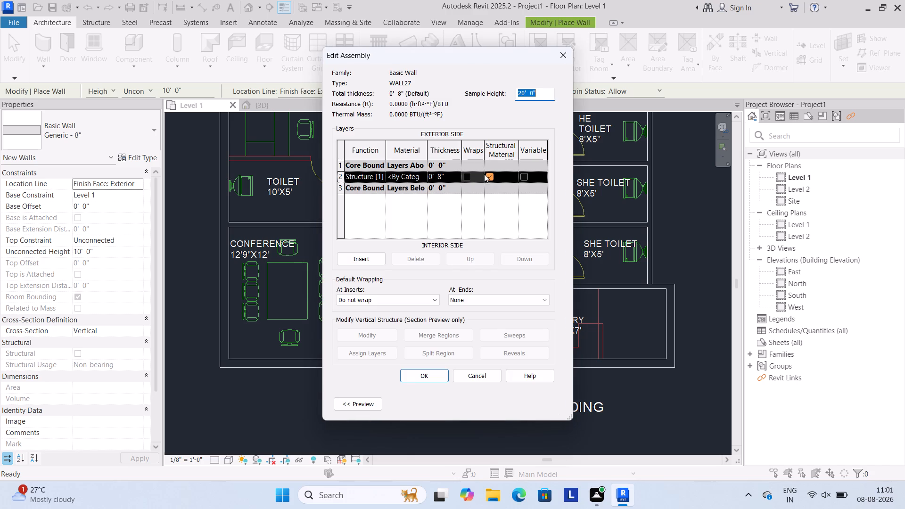
{"action": "key", "text": "1"}
{"action": "key", "text": "0"}
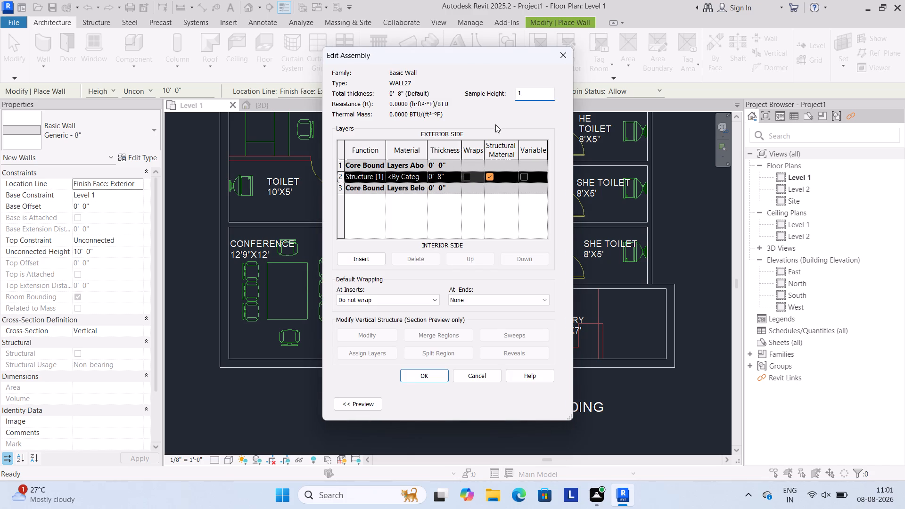
{"action": "key", "text": "apostrophe"}
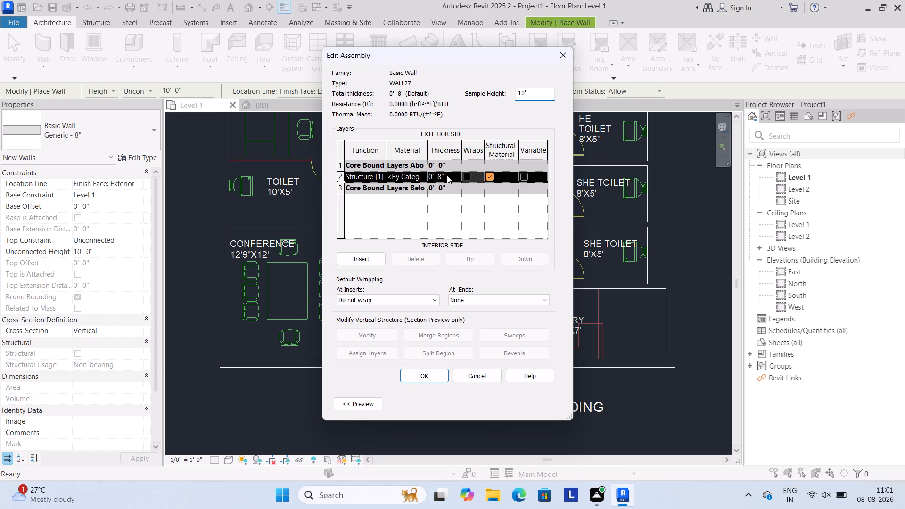
{"action": "left_click", "coordinate": [446, 173]}
{"action": "key", "text": "BackSpace"}
{"action": "key", "text": "BackSpace"}
{"action": "key", "text": "BackSpace"}
{"action": "key", "text": "BackSpace"}
{"action": "key", "text": "BackSpace"}
{"action": "key", "text": "BackSpace"}
{"action": "key", "text": "BackSpace"}
{"action": "key", "text": "BackSpace"}
{"action": "key", "text": "BackSpace"}
{"action": "key", "text": "BackSpace"}
{"action": "key", "text": "BackSpace"}
{"action": "key", "text": "BackSpace"}
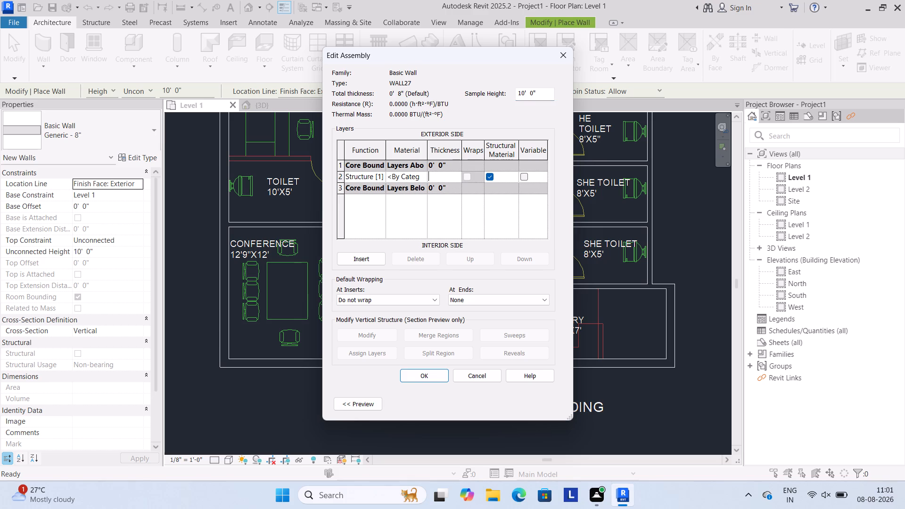
{"action": "type", "text": "5\""}
{"action": "left_click", "coordinate": [422, 373]}
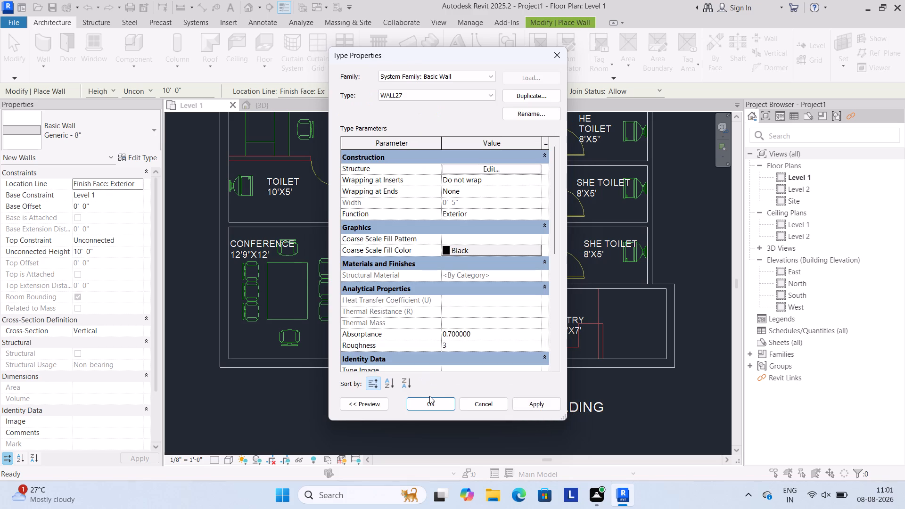
{"action": "left_click", "coordinate": [429, 398]}
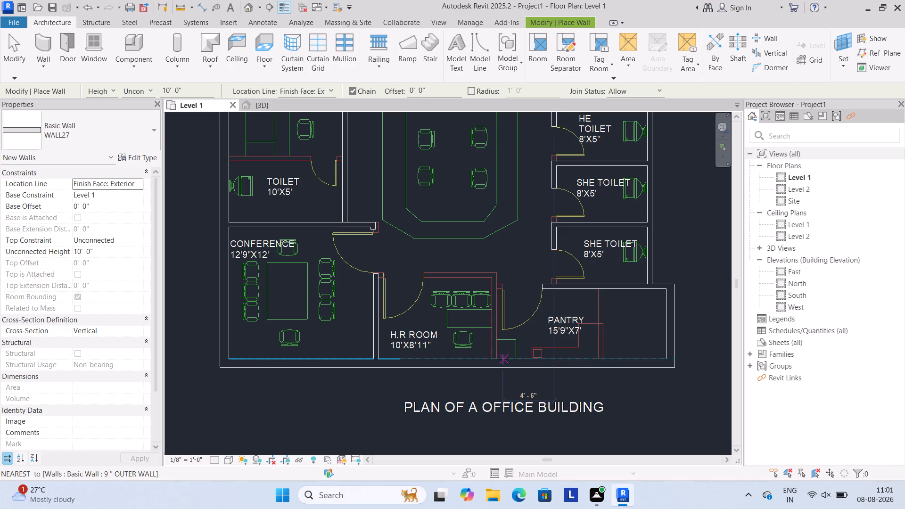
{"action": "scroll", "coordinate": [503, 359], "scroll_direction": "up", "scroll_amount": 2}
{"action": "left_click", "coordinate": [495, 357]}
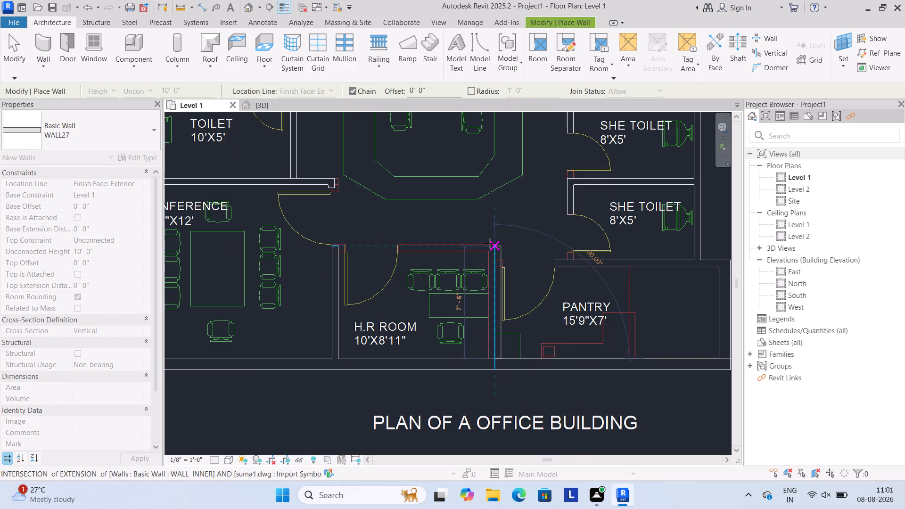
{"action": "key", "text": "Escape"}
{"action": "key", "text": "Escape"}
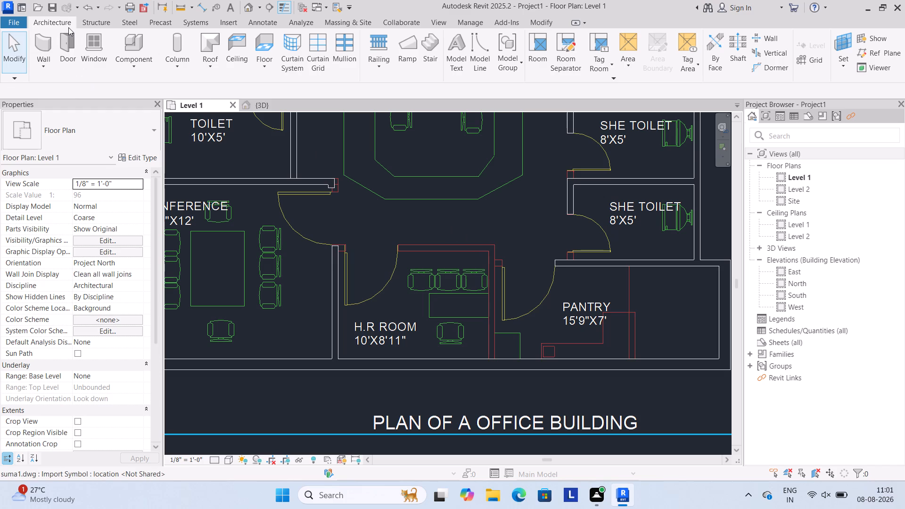
Restart the architectural wall command and duplicate the Generic - 8" type under the name WALL28.
{"action": "left_click", "coordinate": [41, 64]}
{"action": "left_click", "coordinate": [68, 87]}
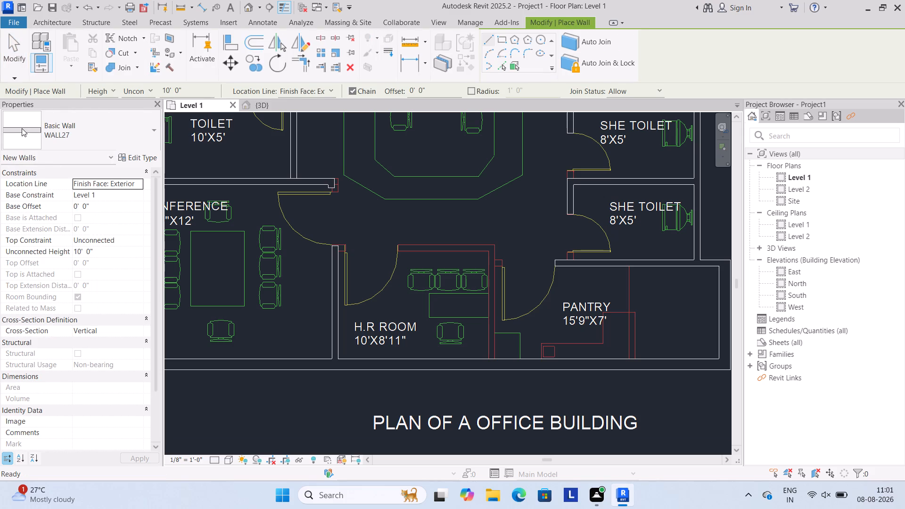
{"action": "left_click", "coordinate": [22, 128]}
{"action": "left_click", "coordinate": [49, 394]}
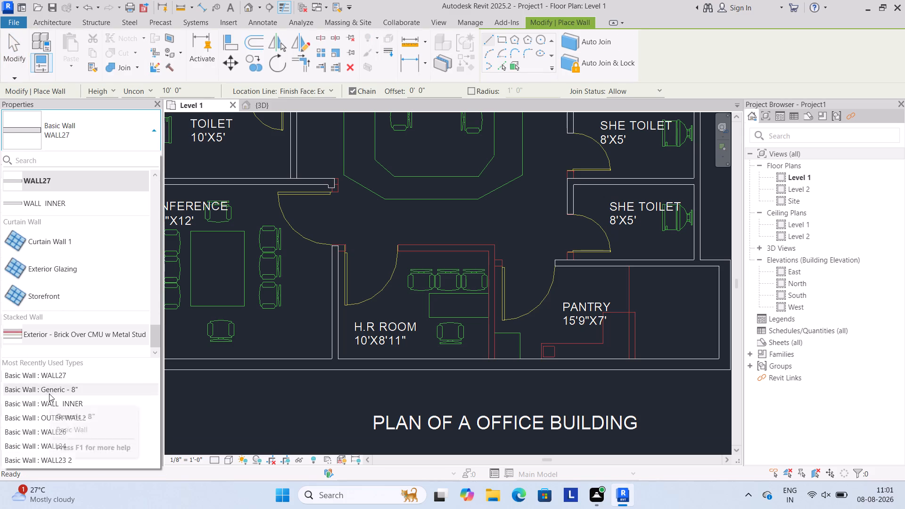
{"action": "left_click", "coordinate": [139, 160]}
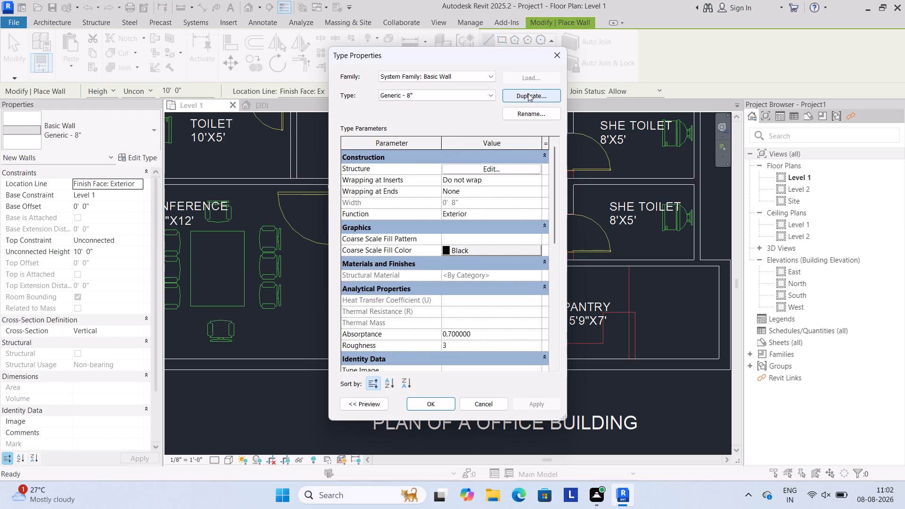
{"action": "left_click", "coordinate": [528, 93]}
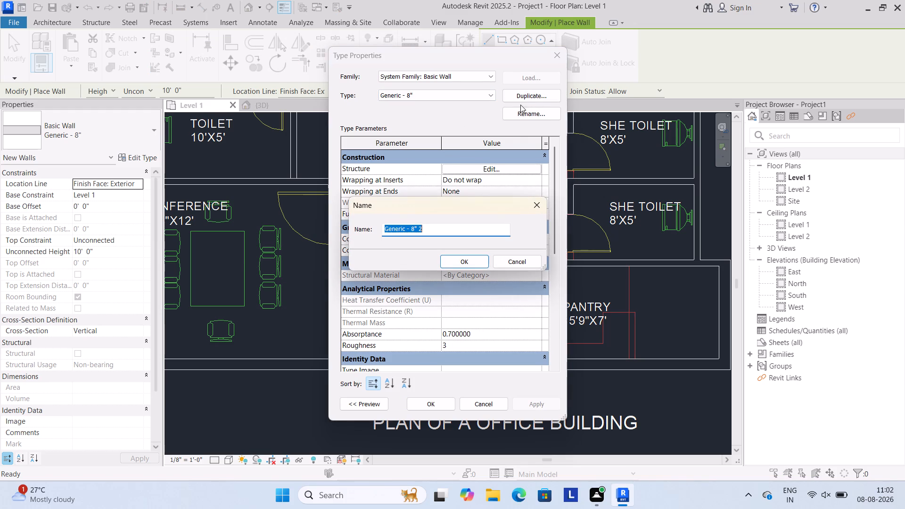
{"action": "type", "text": "WALL"}
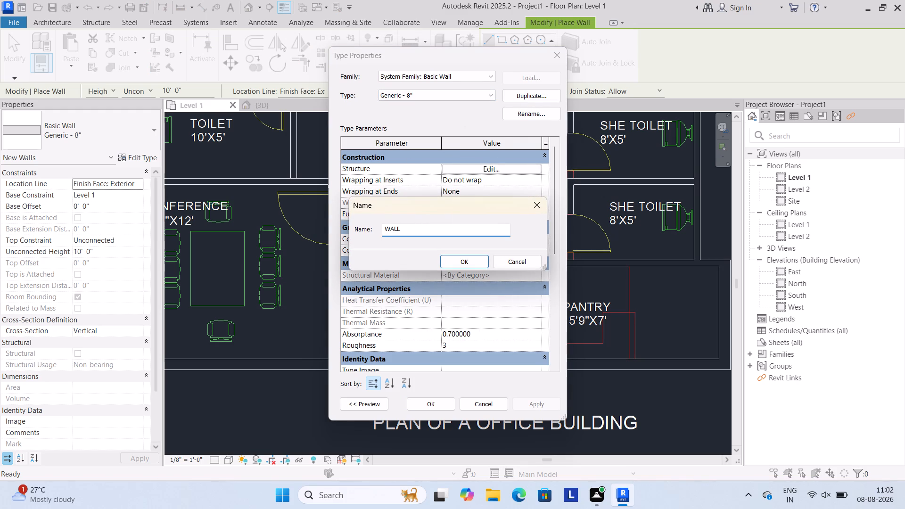
{"action": "type", "text": "28"}
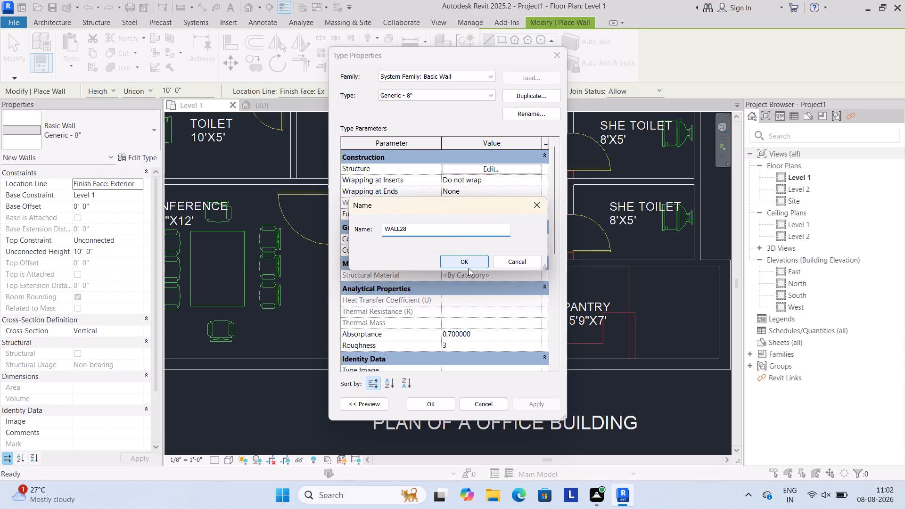
{"action": "left_click", "coordinate": [467, 263]}
Set the WALL28 type's sample height to 10' and its structure layer thickness to 5".
{"action": "left_click", "coordinate": [503, 168]}
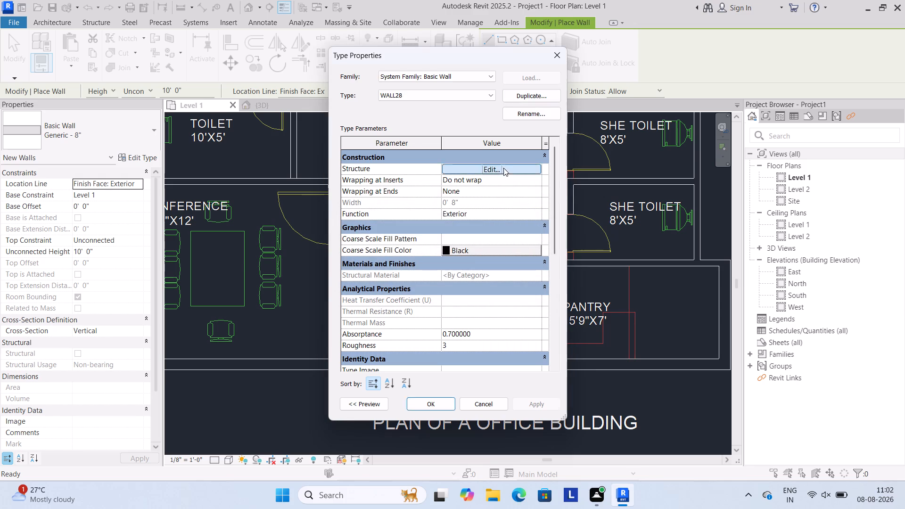
{"action": "type", "text": "10'"}
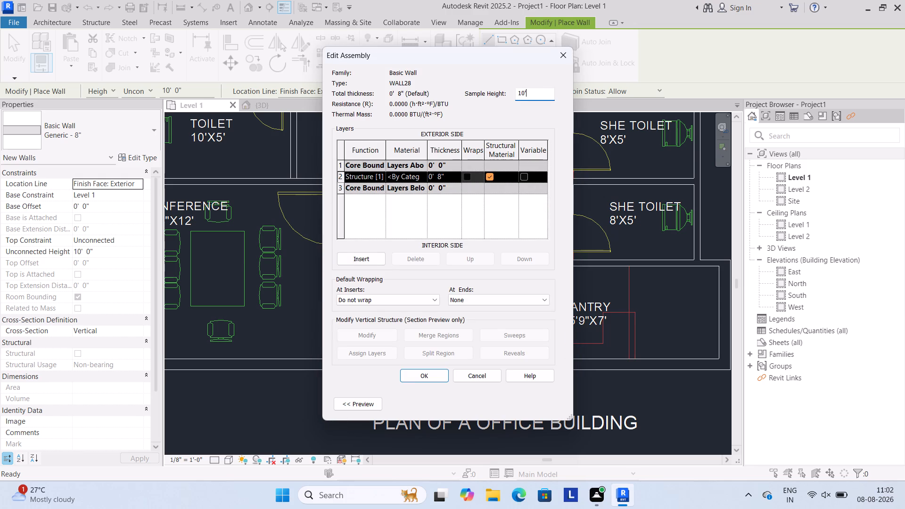
{"action": "left_click", "coordinate": [450, 176]}
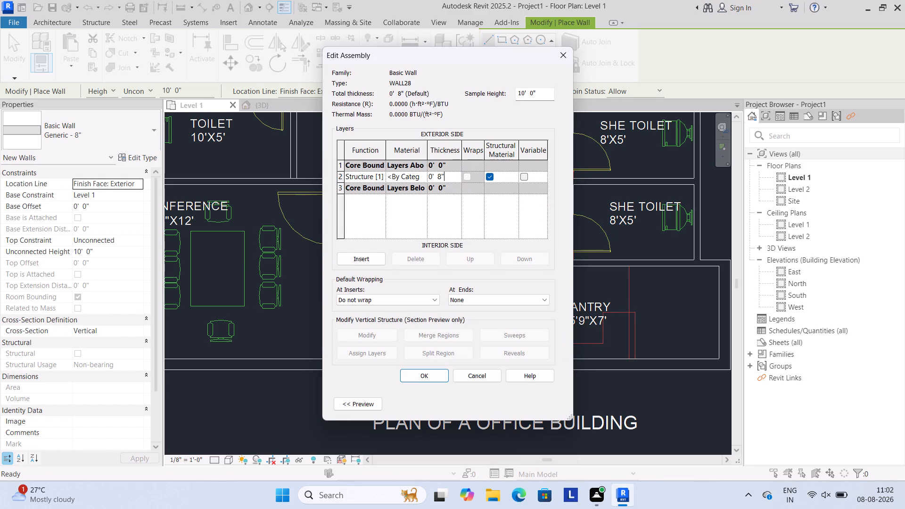
{"action": "key", "text": "BackSpace"}
{"action": "key", "text": "BackSpace"}
{"action": "key", "text": "BackSpace"}
{"action": "key", "text": "BackSpace"}
{"action": "key", "text": "BackSpace"}
{"action": "key", "text": "BackSpace"}
{"action": "key", "text": "BackSpace"}
{"action": "key", "text": "BackSpace"}
{"action": "key", "text": "BackSpace"}
{"action": "key", "text": "BackSpace"}
{"action": "key", "text": "BackSpace"}
{"action": "key", "text": "BackSpace"}
{"action": "type", "text": "5\""}
{"action": "left_click", "coordinate": [411, 374]}
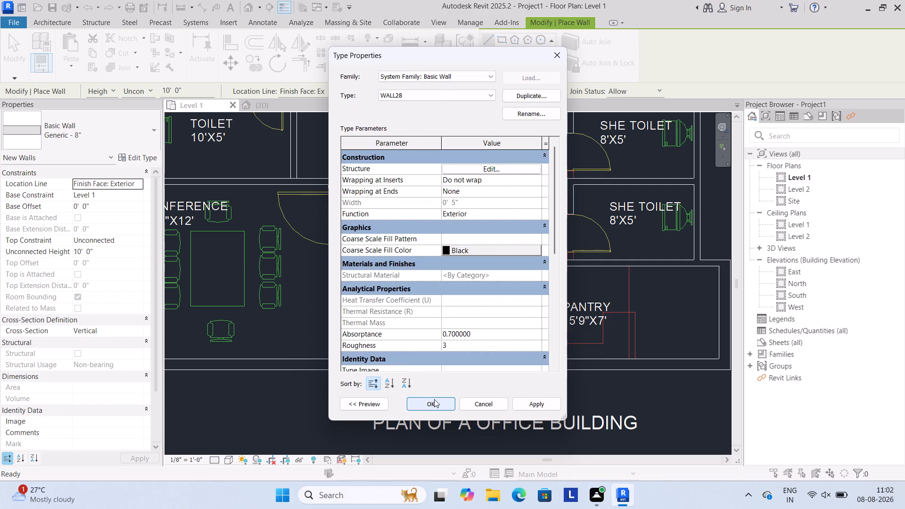
{"action": "left_click", "coordinate": [434, 399]}
Draw a WALL28 wall about 7' north from the south outer wall, along the partition between H.R ROOM and PANTRY.
{"action": "scroll", "coordinate": [491, 361], "scroll_direction": "up", "scroll_amount": 2}
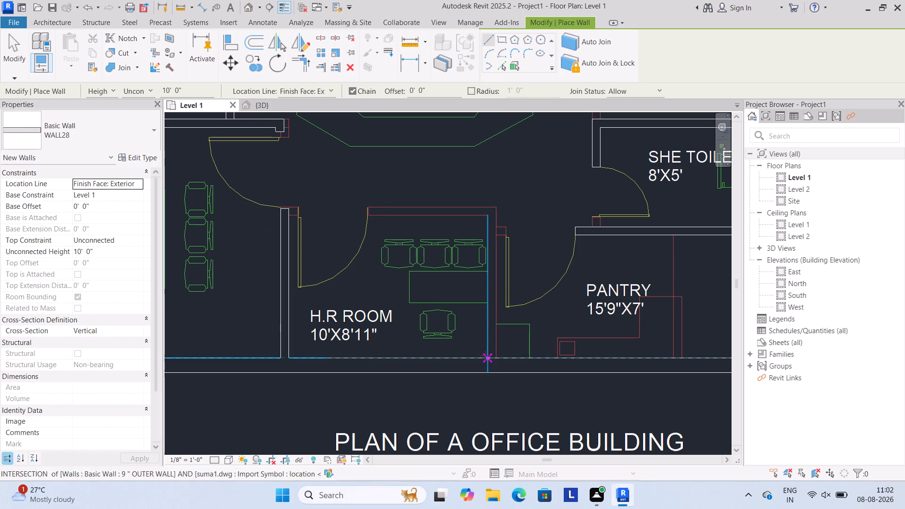
{"action": "left_click", "coordinate": [486, 359]}
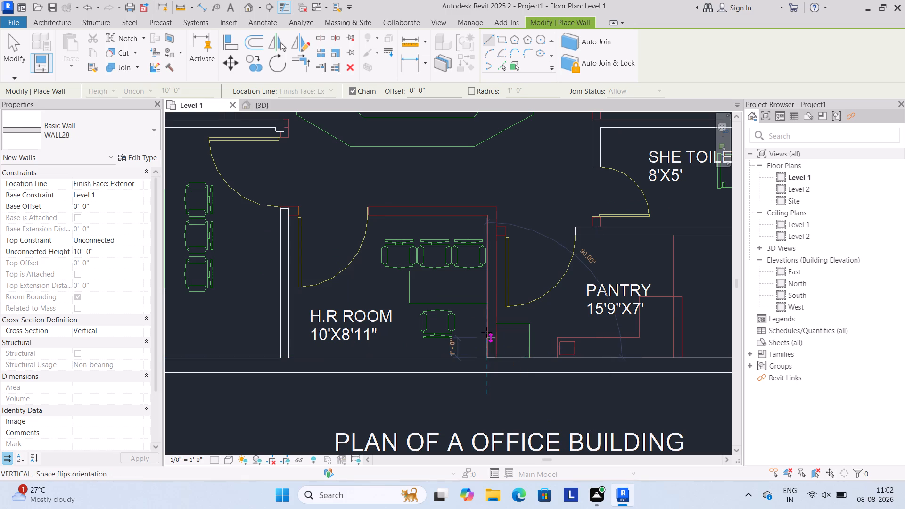
{"action": "left_click", "coordinate": [487, 213]}
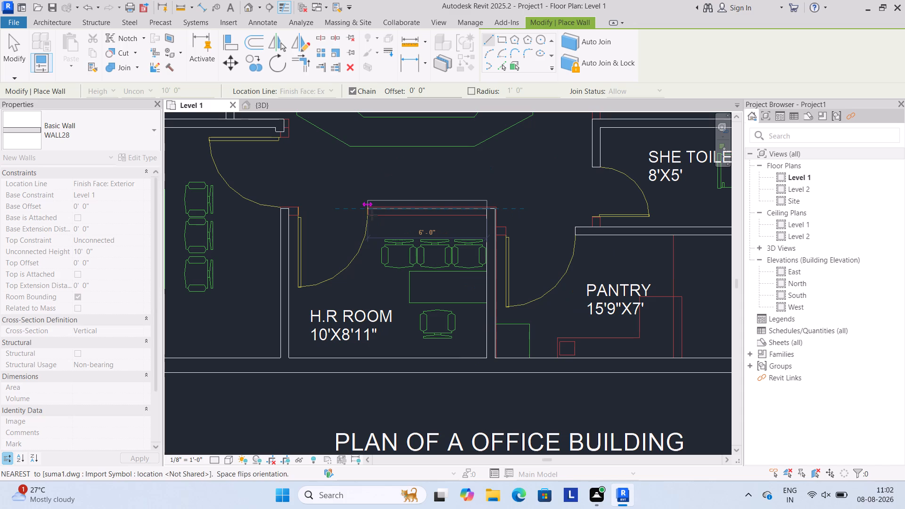
{"action": "key", "text": "Escape"}
{"action": "key", "text": "Escape"}
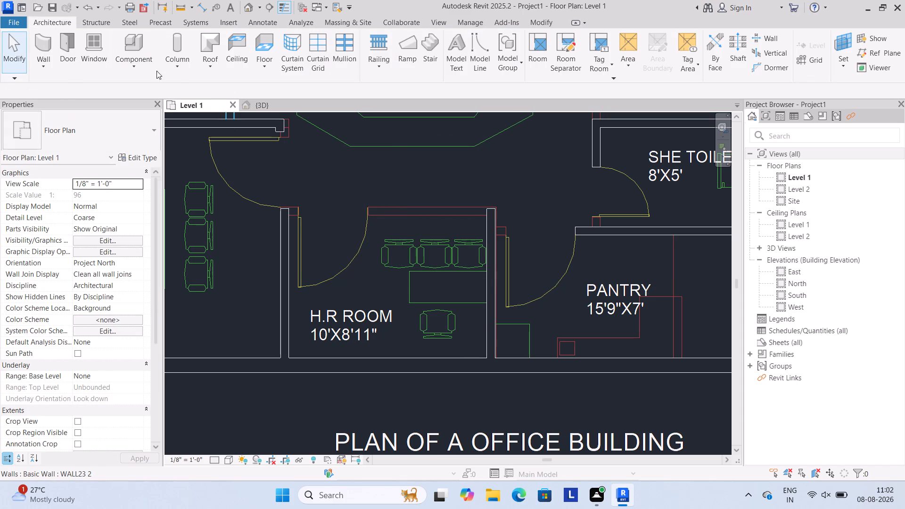
Restart the architectural wall command and duplicate the Generic - 8" type under the name WALL29.
{"action": "left_click", "coordinate": [41, 65]}
{"action": "left_click", "coordinate": [53, 80]}
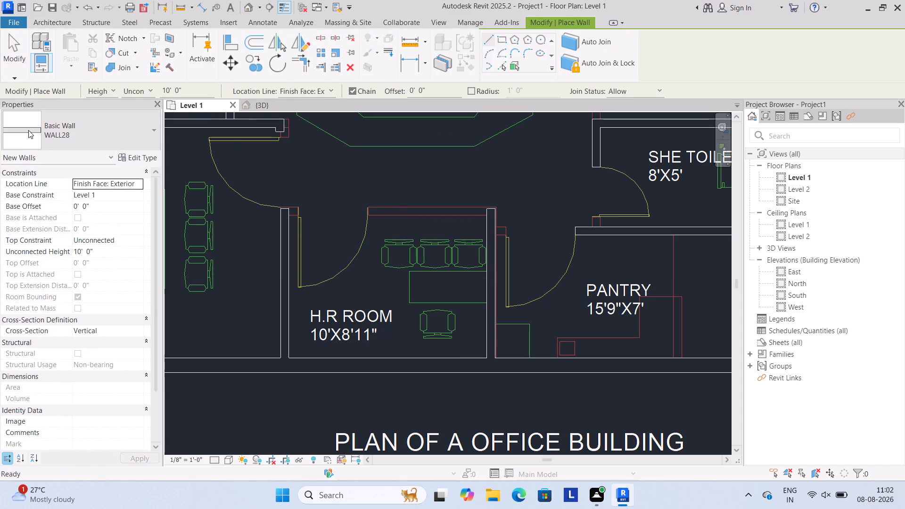
{"action": "left_click", "coordinate": [28, 130]}
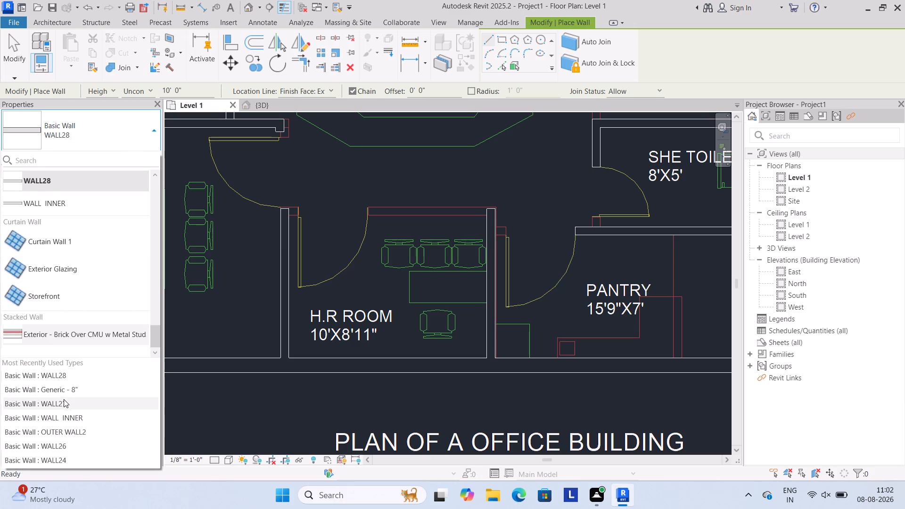
{"action": "left_click", "coordinate": [66, 389]}
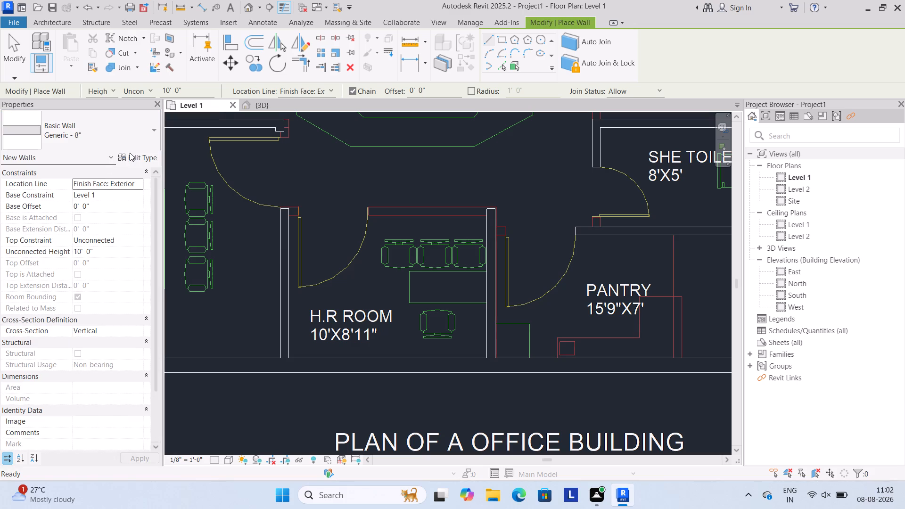
{"action": "left_click", "coordinate": [132, 155]}
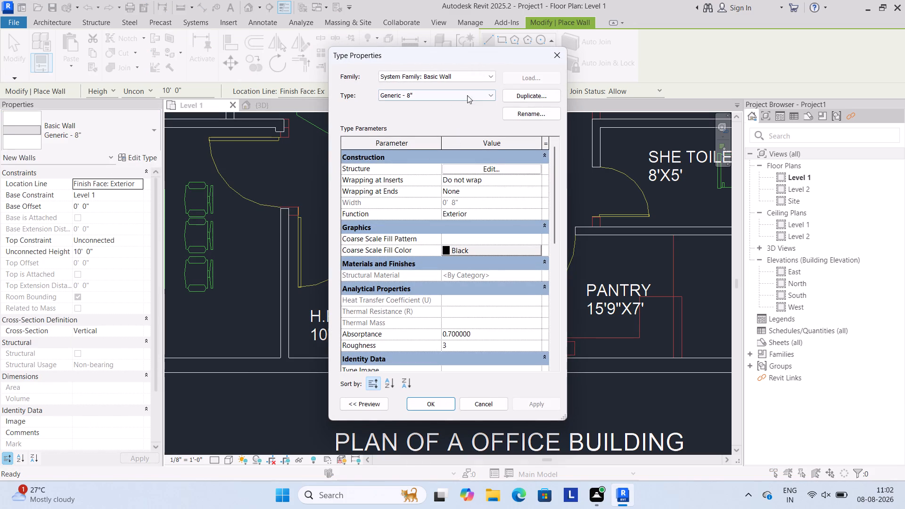
{"action": "left_click", "coordinate": [521, 97]}
{"action": "type", "text": "WALL"}
{"action": "type", "text": "29"}
{"action": "left_click", "coordinate": [453, 263]}
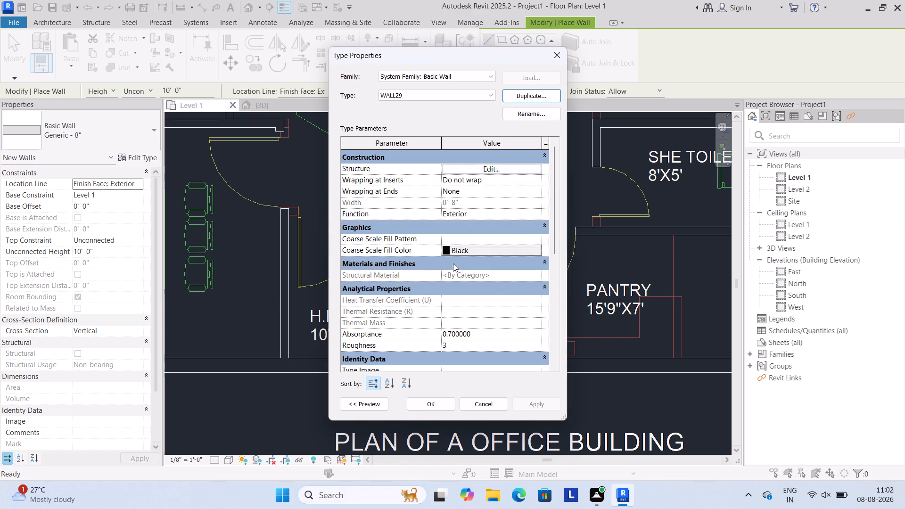
Set the WALL29 type's sample height to 10' and its structure layer thickness to 5".
{"action": "left_click", "coordinate": [496, 168]}
{"action": "key", "text": "1"}
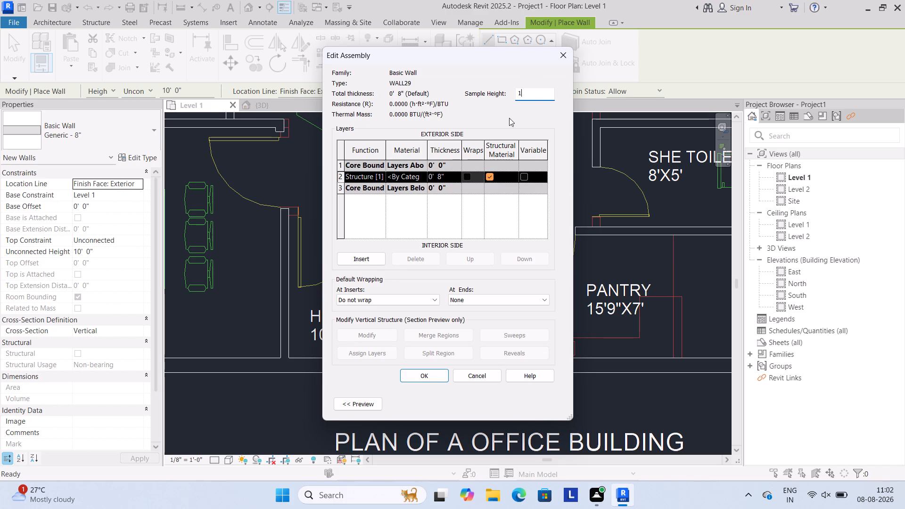
{"action": "key", "text": "0"}
{"action": "key", "text": "apostrophe"}
{"action": "left_click", "coordinate": [449, 172]}
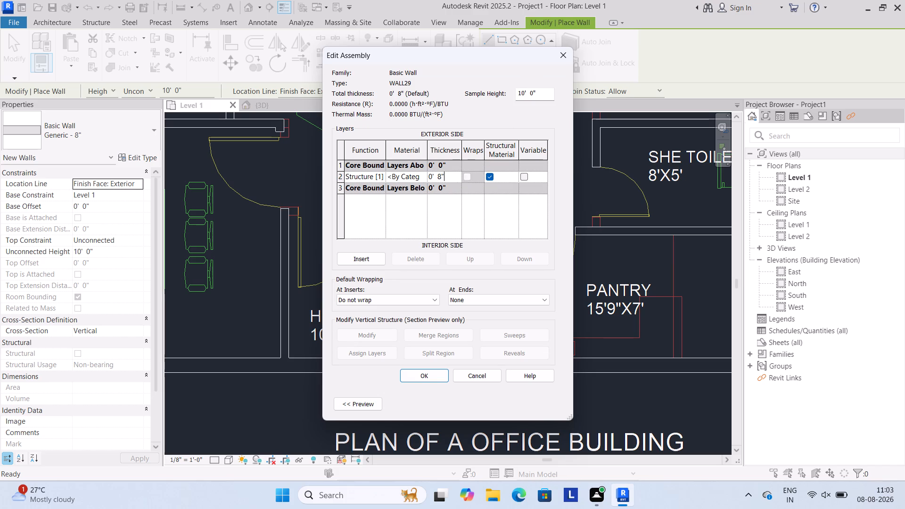
{"action": "key", "text": "BackSpace"}
{"action": "key", "text": "BackSpace"}
{"action": "key", "text": "BackSpace"}
{"action": "key", "text": "BackSpace"}
{"action": "key", "text": "BackSpace"}
{"action": "key", "text": "BackSpace"}
{"action": "key", "text": "BackSpace"}
{"action": "key", "text": "BackSpace"}
{"action": "key", "text": "BackSpace"}
{"action": "key", "text": "BackSpace"}
{"action": "key", "text": "BackSpace"}
{"action": "key", "text": "5"}
{"action": "key", "text": "shift+quotedbl"}
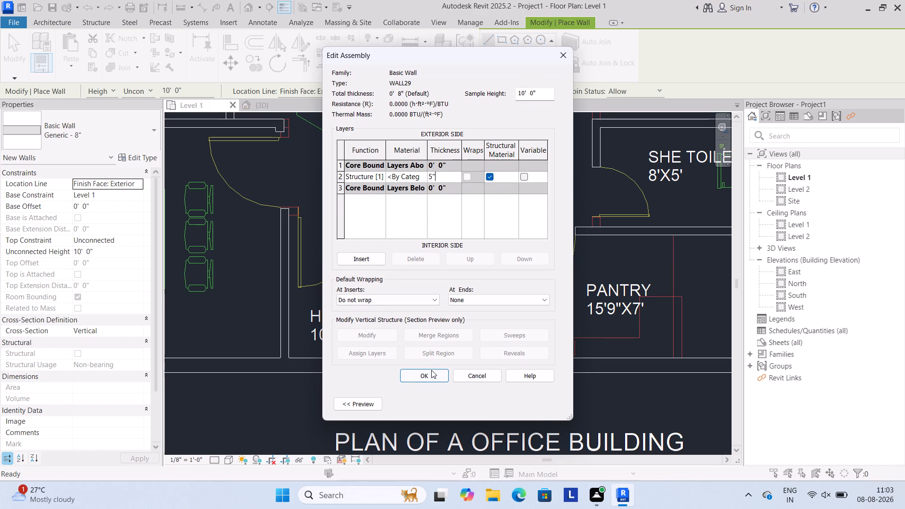
{"action": "left_click", "coordinate": [431, 370]}
{"action": "left_click", "coordinate": [432, 400]}
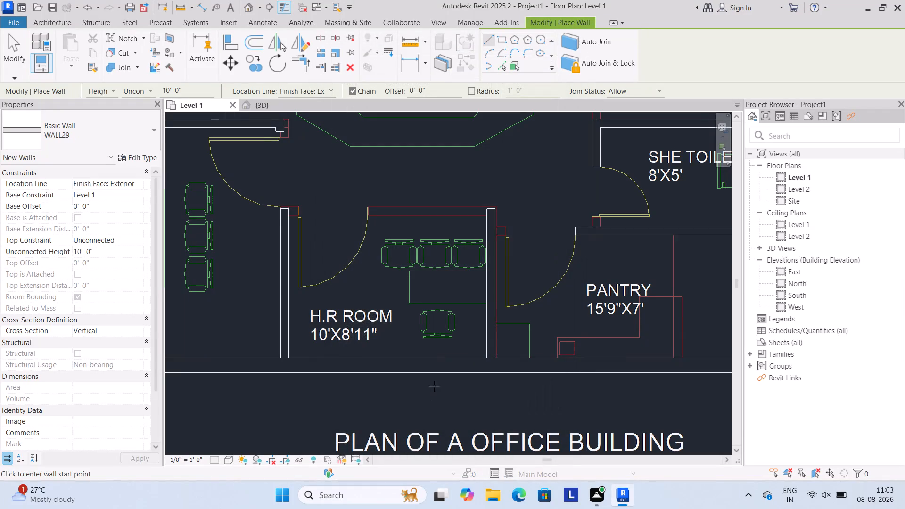
Draw a WALL29 wall about 6' west from the WALL28 wall's north end, along H.R ROOM's north partition to the door opening.
{"action": "left_click", "coordinate": [485, 214]}
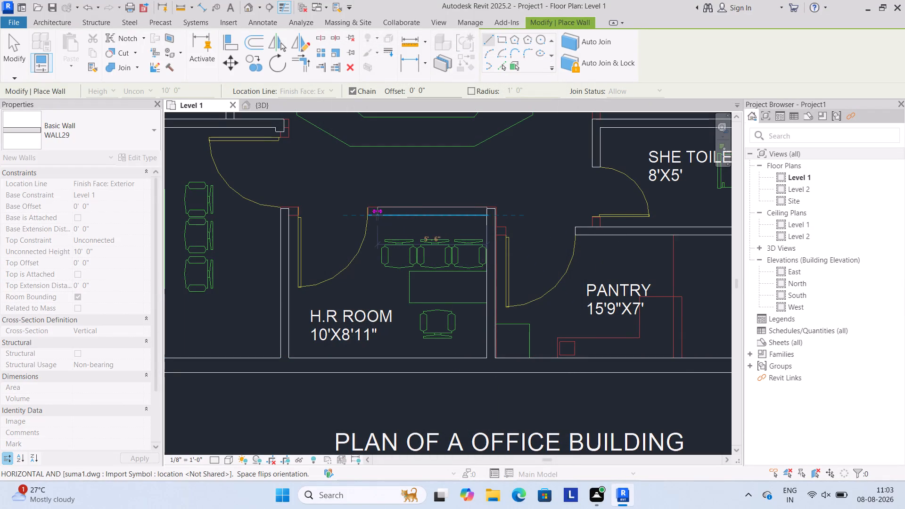
{"action": "left_click", "coordinate": [371, 215]}
{"action": "key", "text": "Escape"}
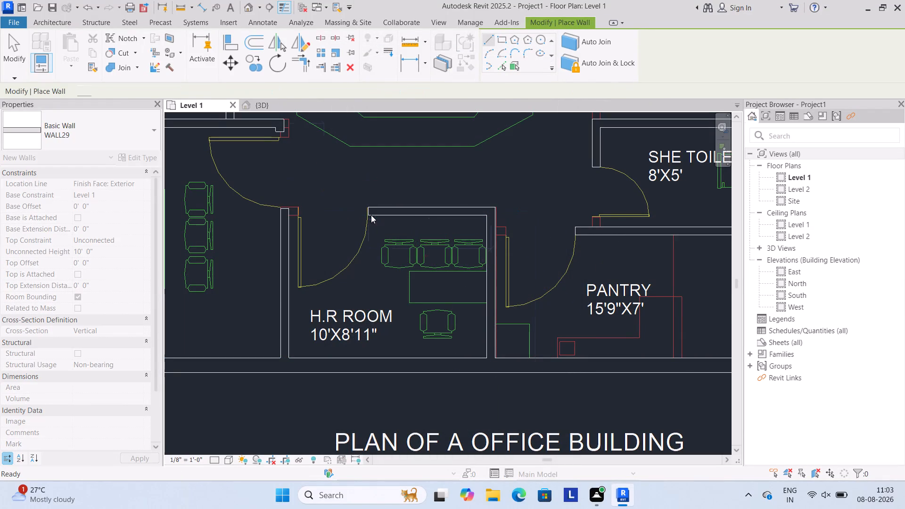
{"action": "scroll", "coordinate": [371, 215], "scroll_direction": "down", "scroll_amount": 1}
{"action": "key", "text": "Escape"}
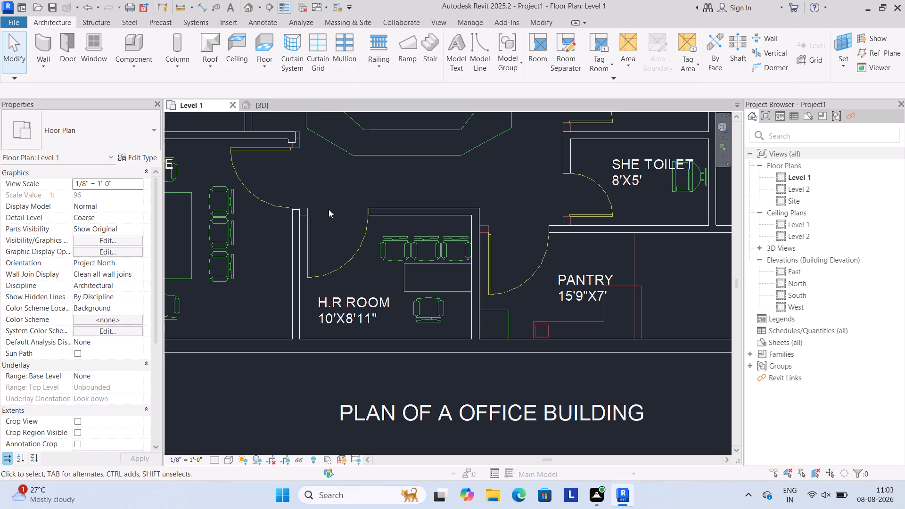
Restart the architectural wall command with the Generic - 8" type and open its type properties.
{"action": "scroll", "coordinate": [329, 214], "scroll_direction": "down", "scroll_amount": 4}
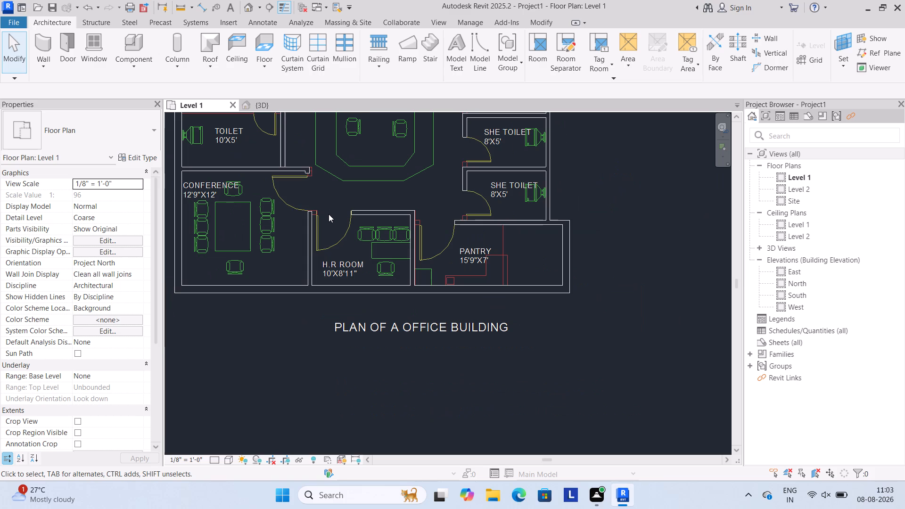
{"action": "scroll", "coordinate": [329, 214], "scroll_direction": "down", "scroll_amount": 2}
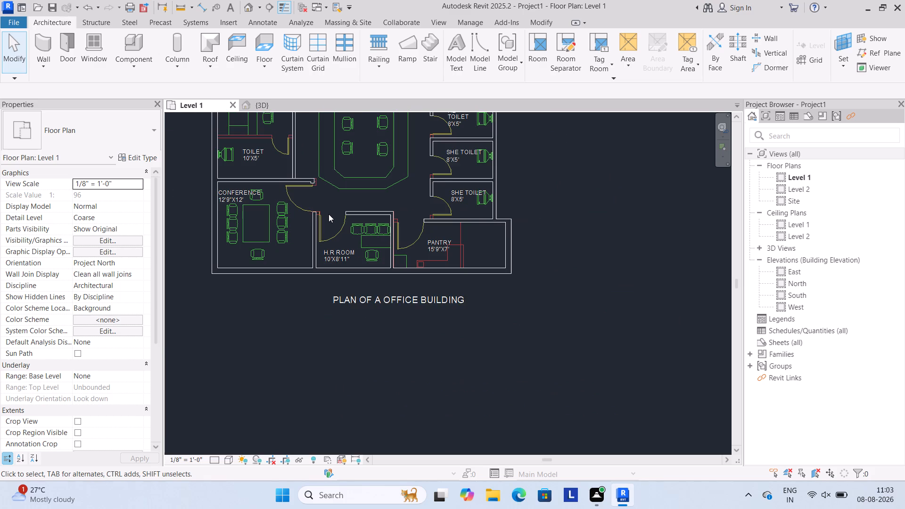
{"action": "middle_click_drag", "start_coordinate": [316, 189], "coordinate": [444, 300]}
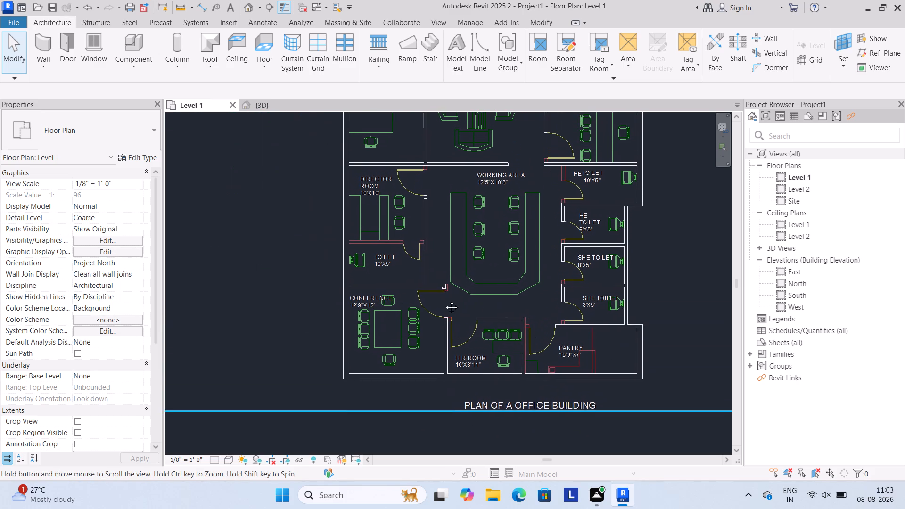
{"action": "middle_click_drag", "start_coordinate": [444, 300], "coordinate": [441, 306]}
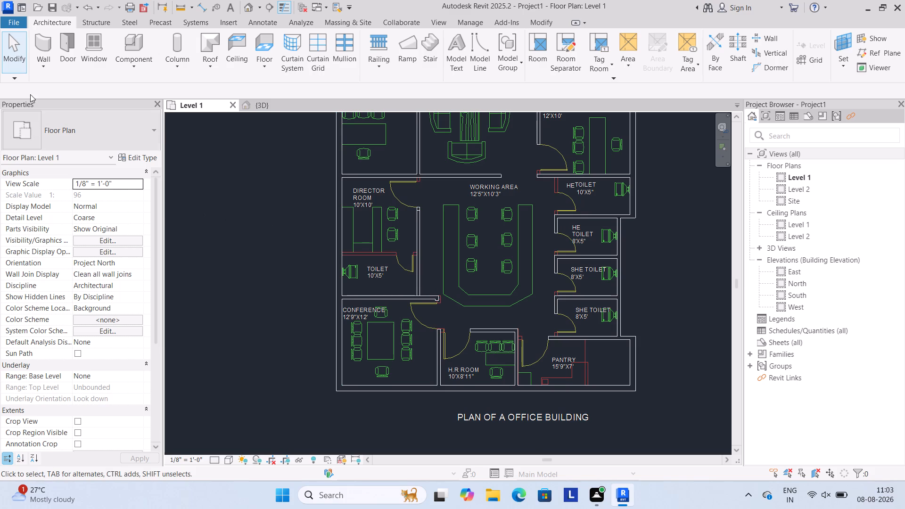
{"action": "left_click", "coordinate": [42, 67]}
{"action": "left_click", "coordinate": [53, 82]}
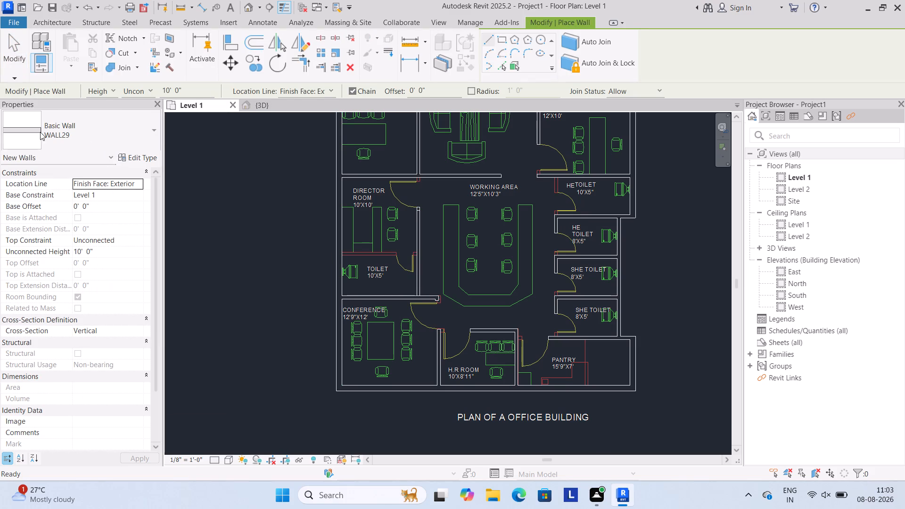
{"action": "left_click", "coordinate": [31, 129]}
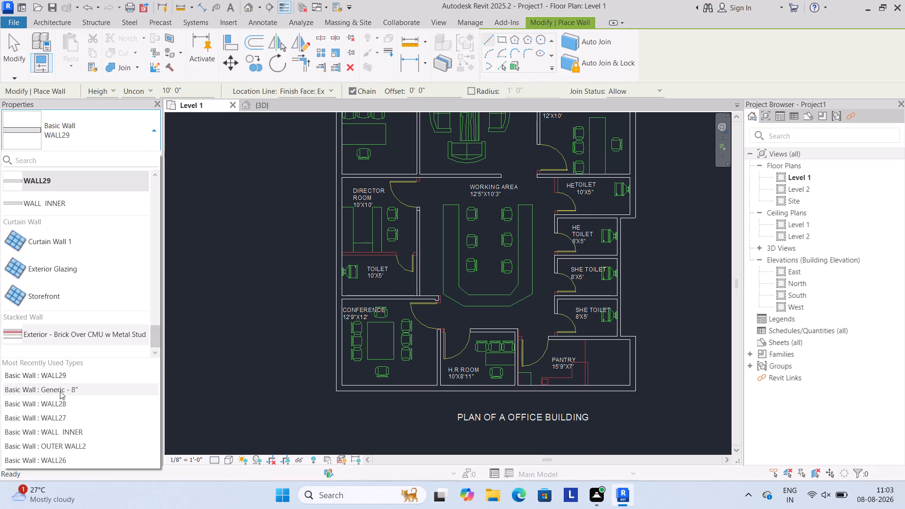
{"action": "left_click", "coordinate": [65, 386]}
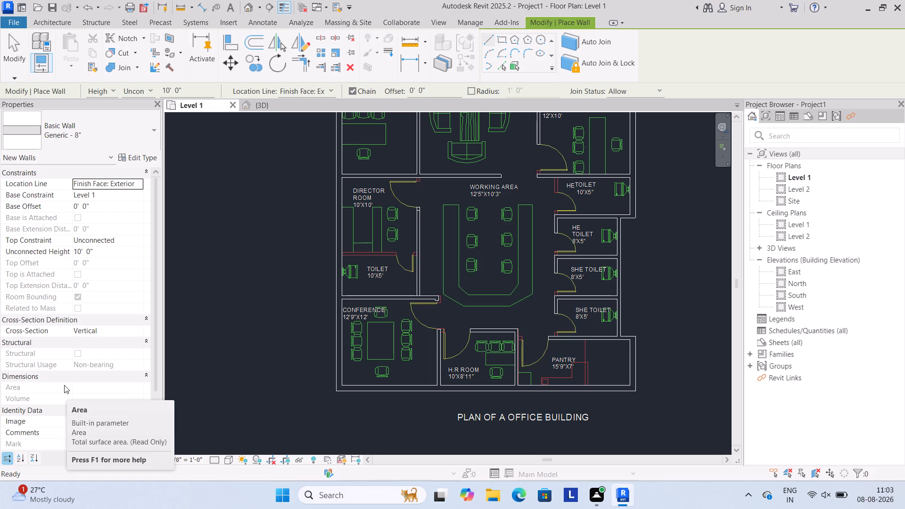
{"action": "left_click", "coordinate": [145, 158]}
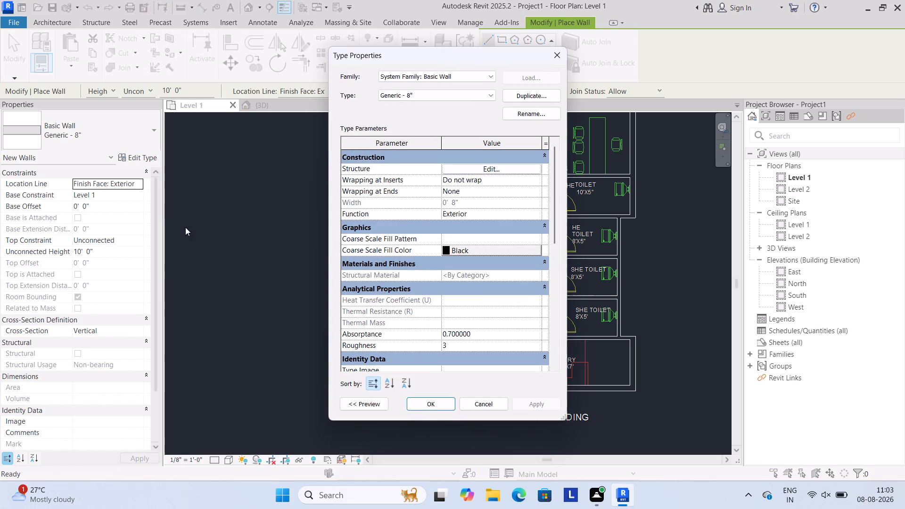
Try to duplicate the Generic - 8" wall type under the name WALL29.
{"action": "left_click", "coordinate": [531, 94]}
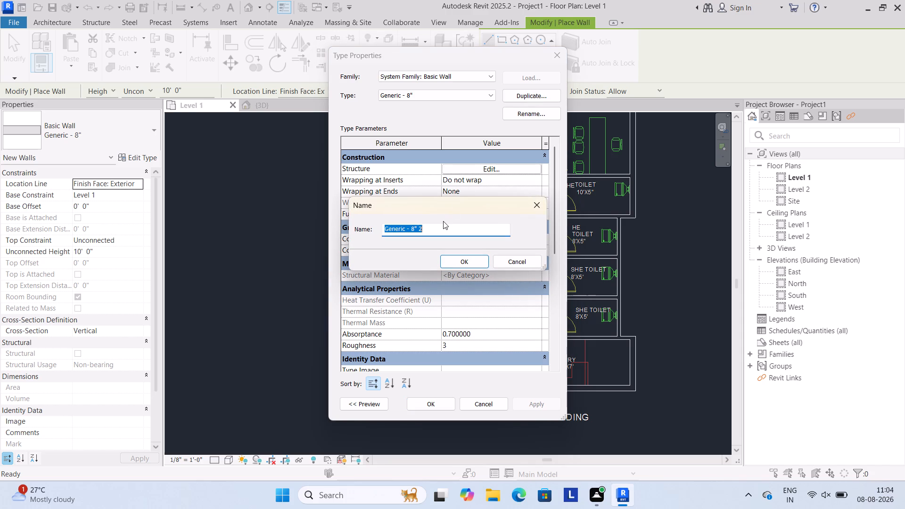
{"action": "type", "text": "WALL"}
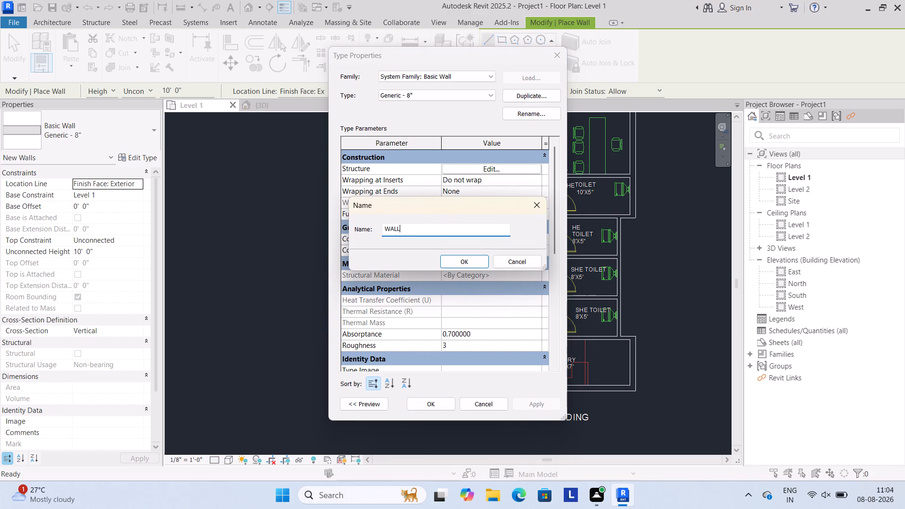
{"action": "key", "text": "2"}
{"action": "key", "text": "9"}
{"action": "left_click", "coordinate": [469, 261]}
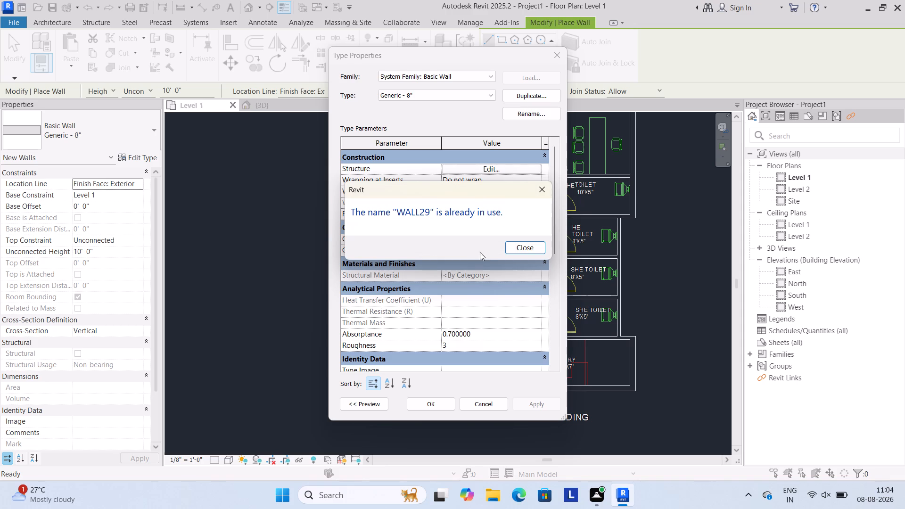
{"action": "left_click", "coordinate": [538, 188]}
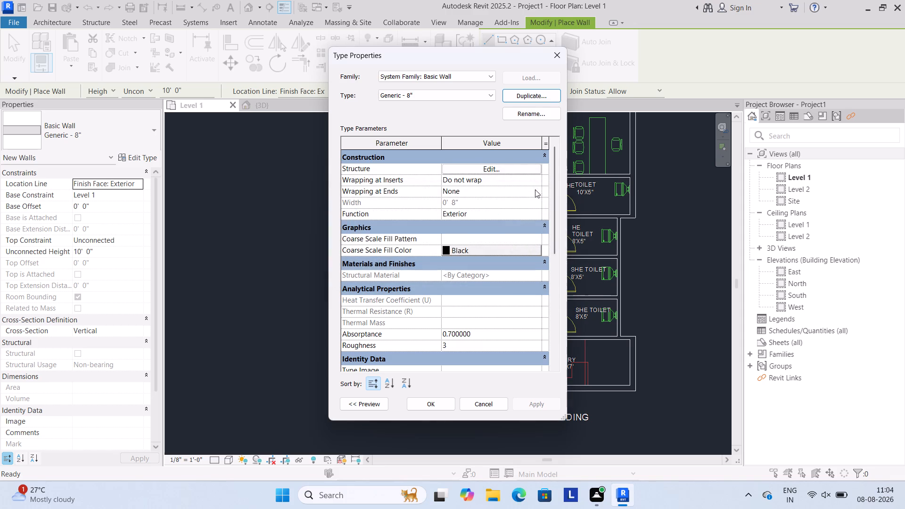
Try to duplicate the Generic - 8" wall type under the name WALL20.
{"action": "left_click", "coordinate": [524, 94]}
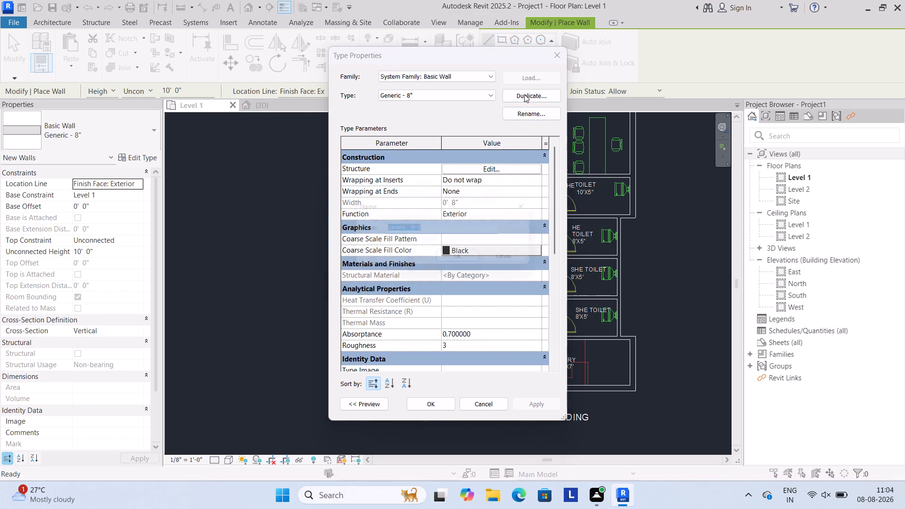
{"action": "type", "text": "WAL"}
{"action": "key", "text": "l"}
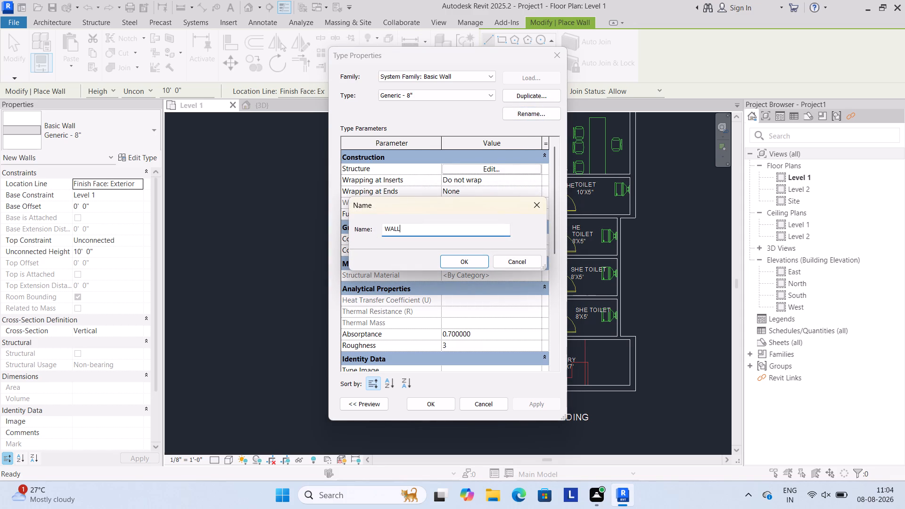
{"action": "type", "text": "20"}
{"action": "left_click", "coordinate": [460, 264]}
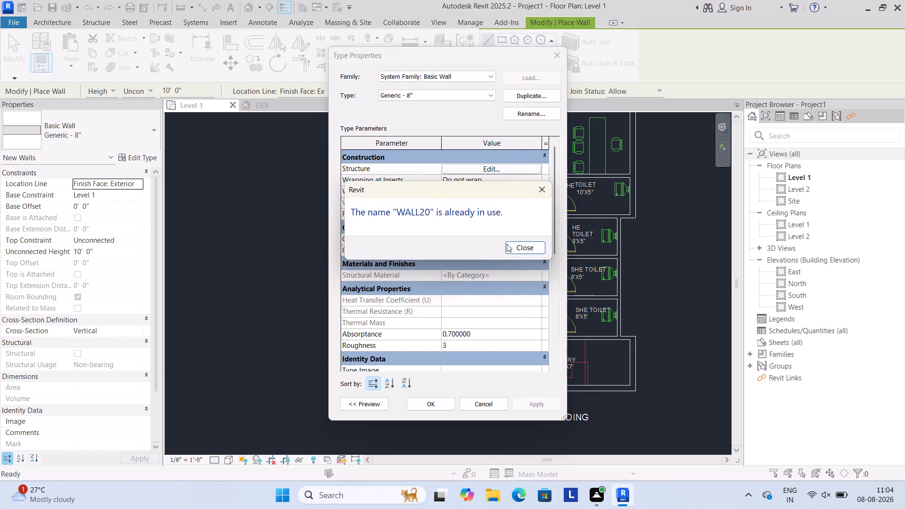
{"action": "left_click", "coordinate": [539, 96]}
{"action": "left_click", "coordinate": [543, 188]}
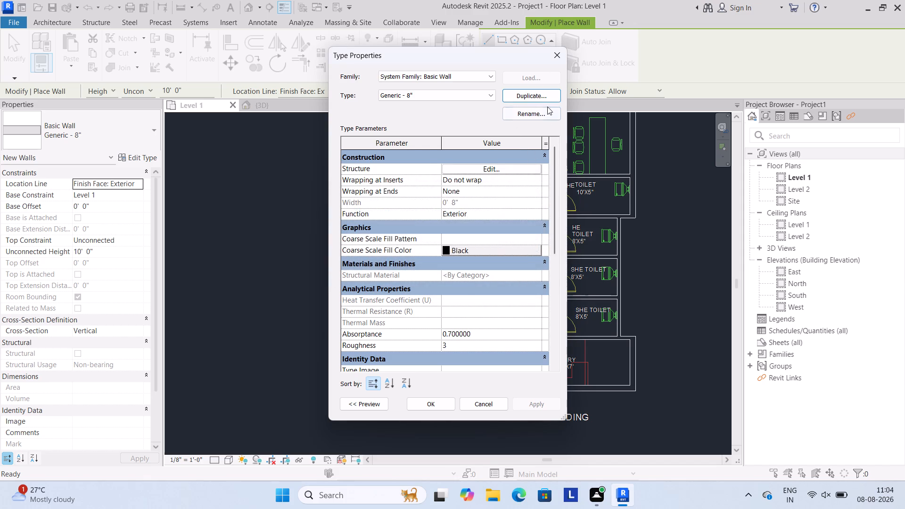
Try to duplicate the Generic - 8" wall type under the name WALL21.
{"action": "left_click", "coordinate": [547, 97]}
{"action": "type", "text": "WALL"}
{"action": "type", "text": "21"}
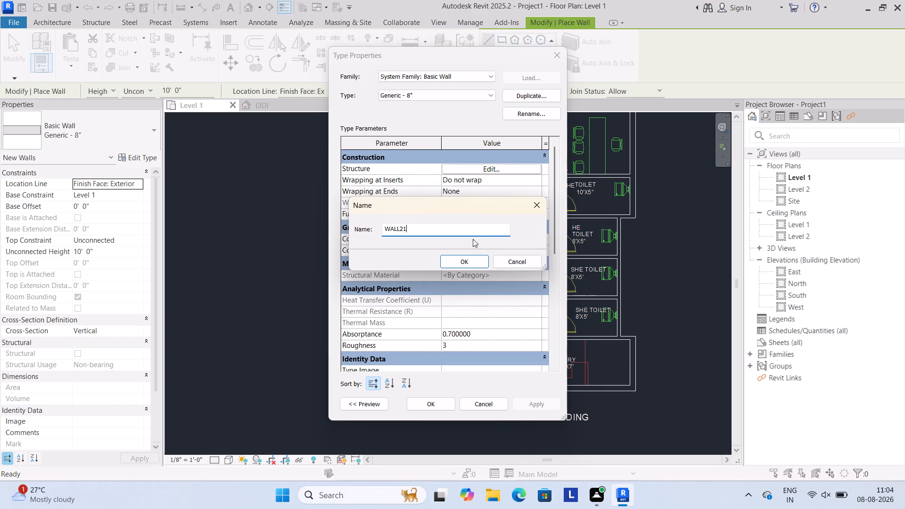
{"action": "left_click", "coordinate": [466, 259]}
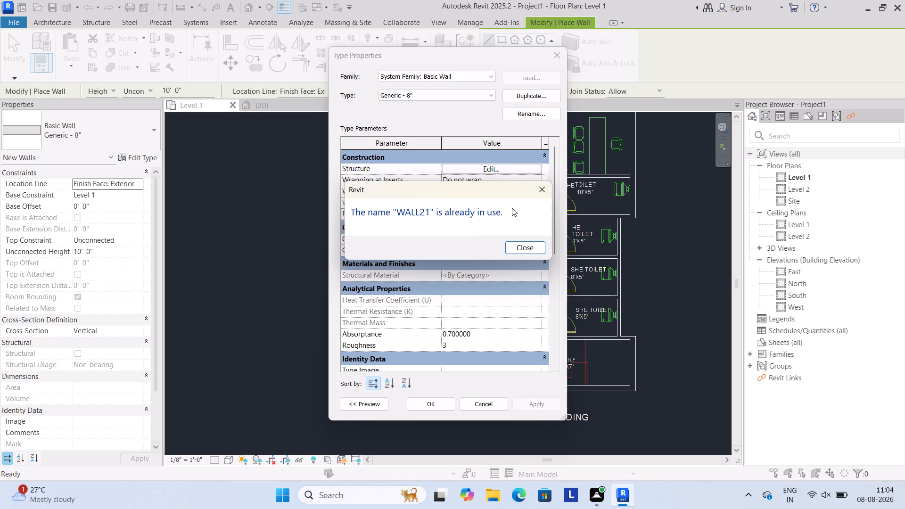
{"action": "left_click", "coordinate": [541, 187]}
Duplicate the Generic - 8" wall type under the name OUTRE WALL4.
{"action": "left_click", "coordinate": [539, 94]}
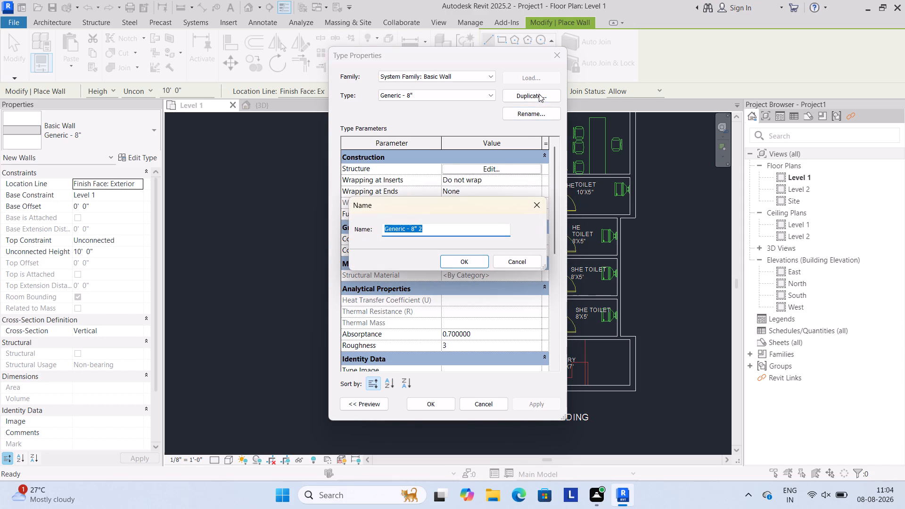
{"action": "key", "text": "u"}
{"action": "key", "text": "BackSpace"}
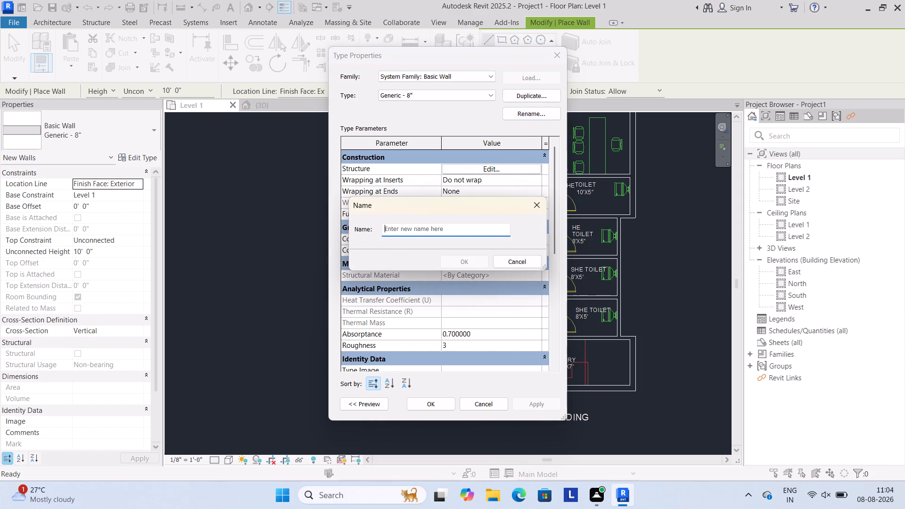
{"action": "key", "text": "o"}
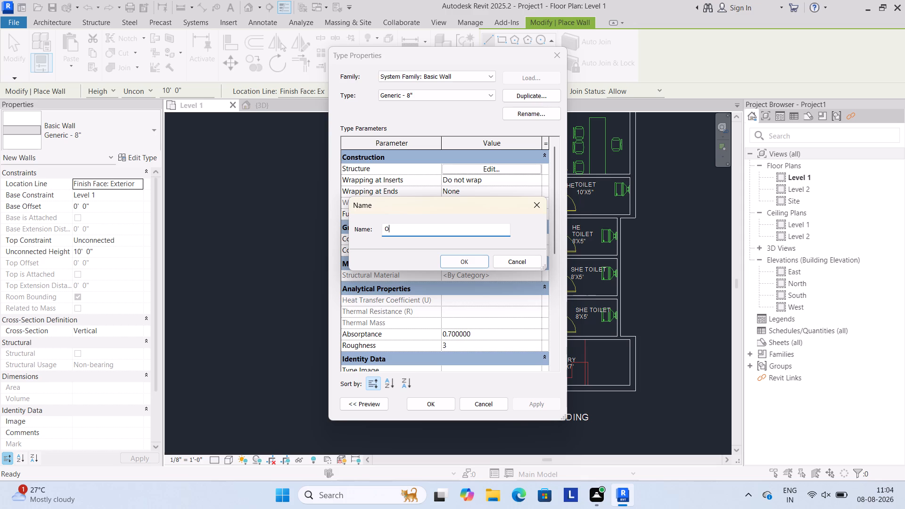
{"action": "type", "text": "UTR"}
{"action": "key", "text": "e"}
{"action": "key", "text": "space"}
{"action": "type", "text": "WALL"}
{"action": "key", "text": "4"}
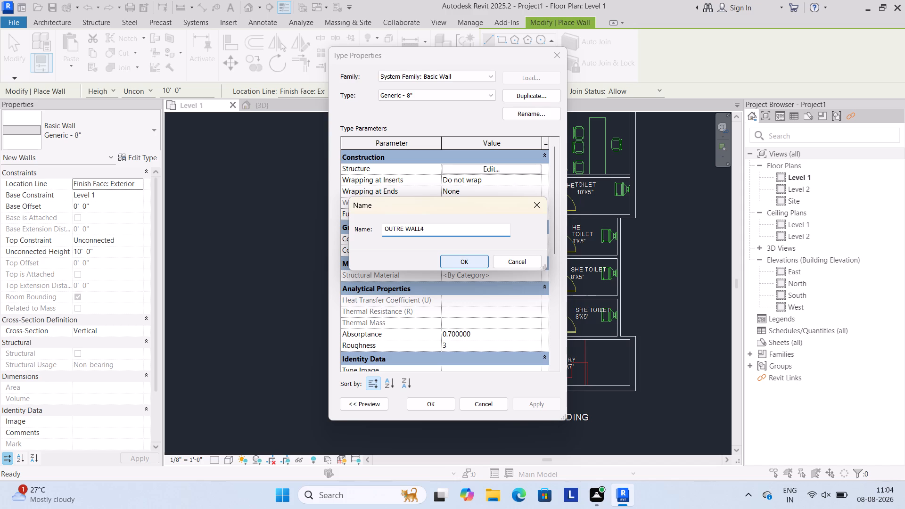
{"action": "left_click", "coordinate": [461, 261]}
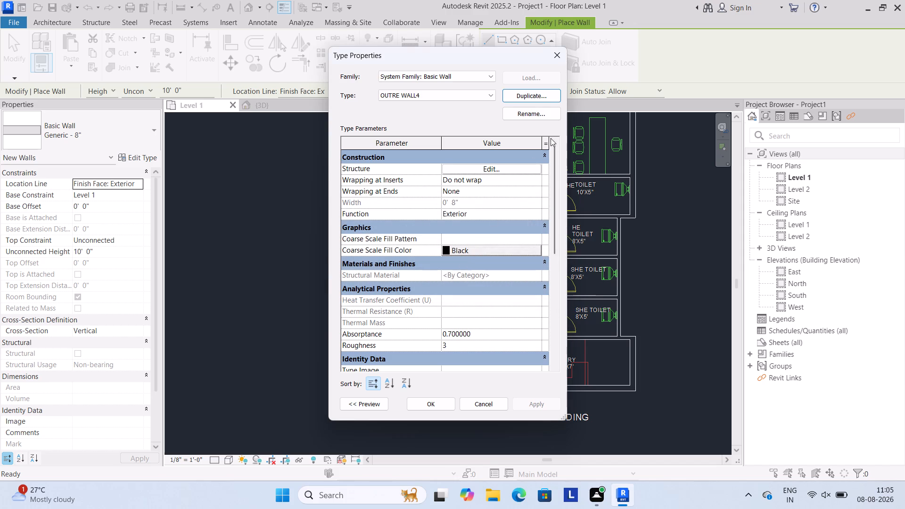
Set the OUTRE WALL4 assembly's sample height to 10' and its structure layer thickness to 5".
{"action": "left_click", "coordinate": [514, 172]}
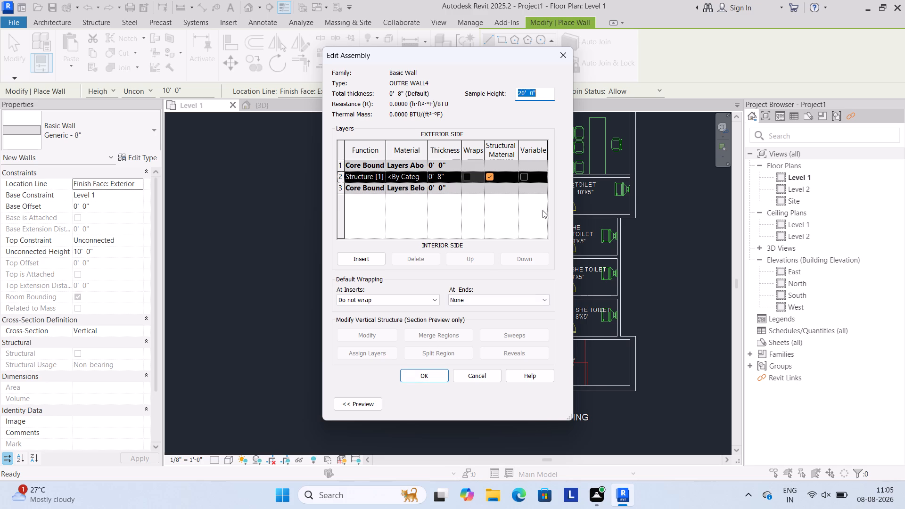
{"action": "key", "text": "1"}
{"action": "key", "text": "0"}
{"action": "key", "text": "apostrophe"}
{"action": "left_click", "coordinate": [450, 177]}
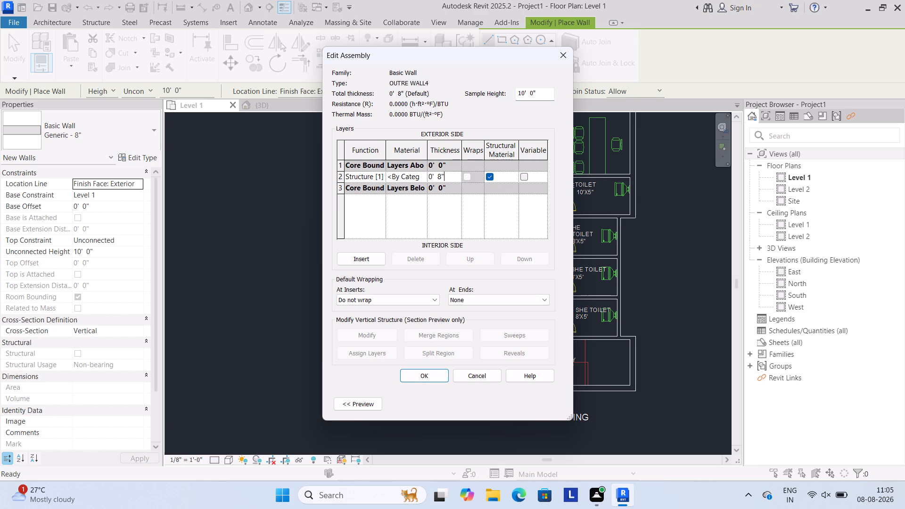
{"action": "key", "text": "BackSpace"}
{"action": "key", "text": "BackSpace"}
{"action": "key", "text": "BackSpace"}
{"action": "key", "text": "BackSpace"}
{"action": "key", "text": "BackSpace"}
{"action": "key", "text": "BackSpace"}
{"action": "key", "text": "BackSpace"}
{"action": "key", "text": "BackSpace"}
{"action": "key", "text": "BackSpace"}
{"action": "key", "text": "BackSpace"}
{"action": "key", "text": "BackSpace"}
{"action": "key", "text": "5"}
{"action": "key", "text": "shift+quotedbl"}
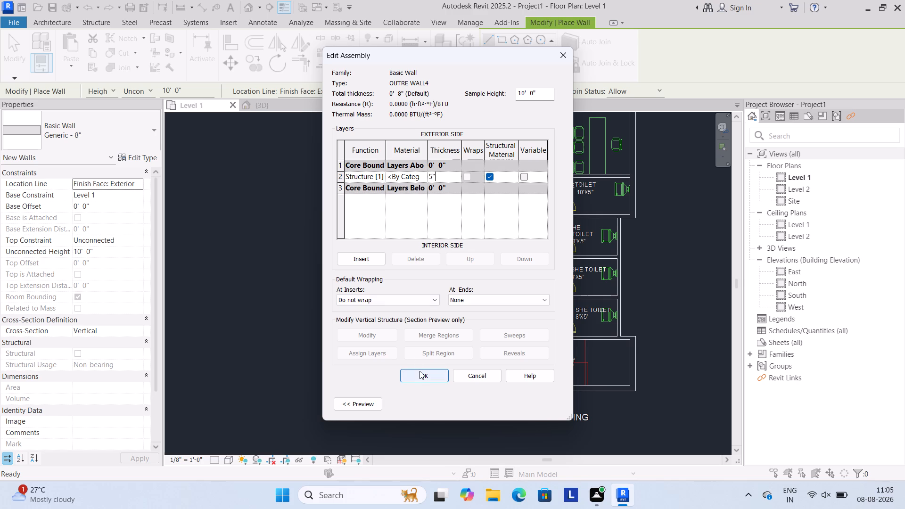
{"action": "left_click", "coordinate": [420, 371]}
{"action": "left_click", "coordinate": [427, 400]}
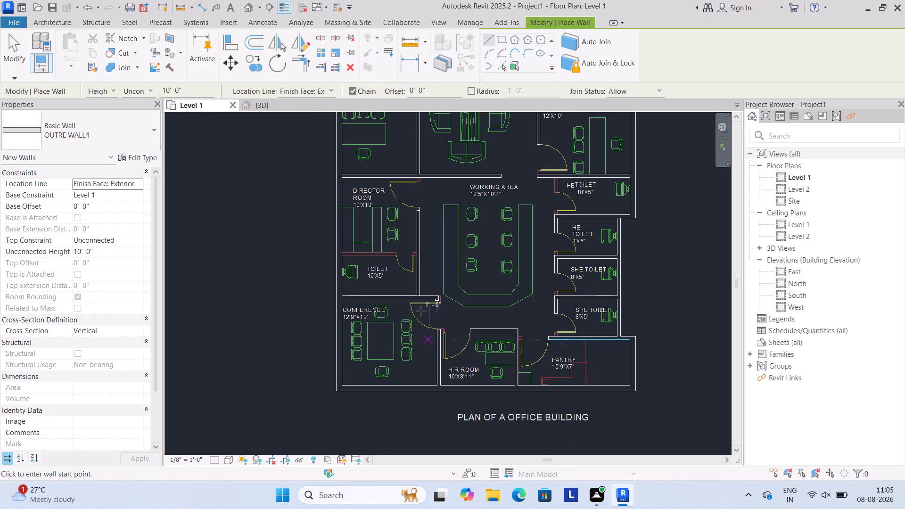
Draw an OUTRE WALL4 partition about 7'-4 1/2" long between the director room and its toilet, from the outer wall to the toilet door opening.
{"action": "scroll", "coordinate": [346, 252], "scroll_direction": "up", "scroll_amount": 4}
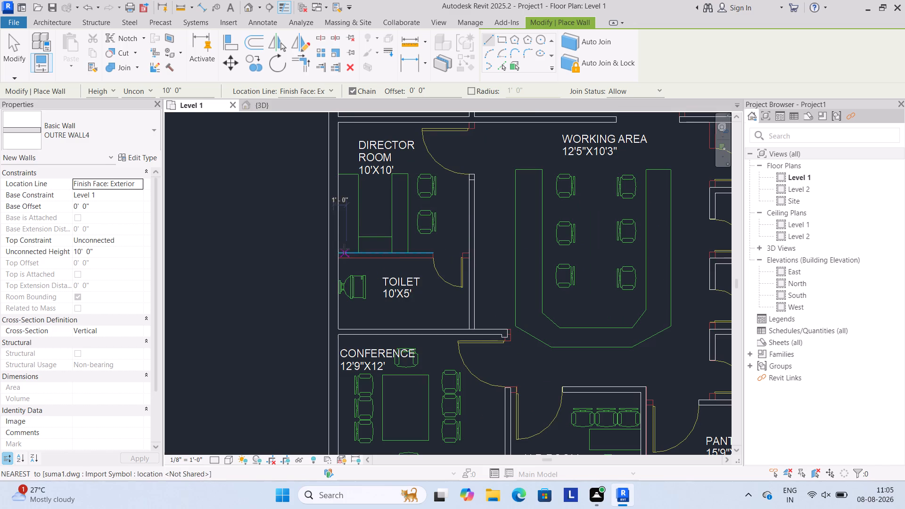
{"action": "left_click", "coordinate": [338, 253]}
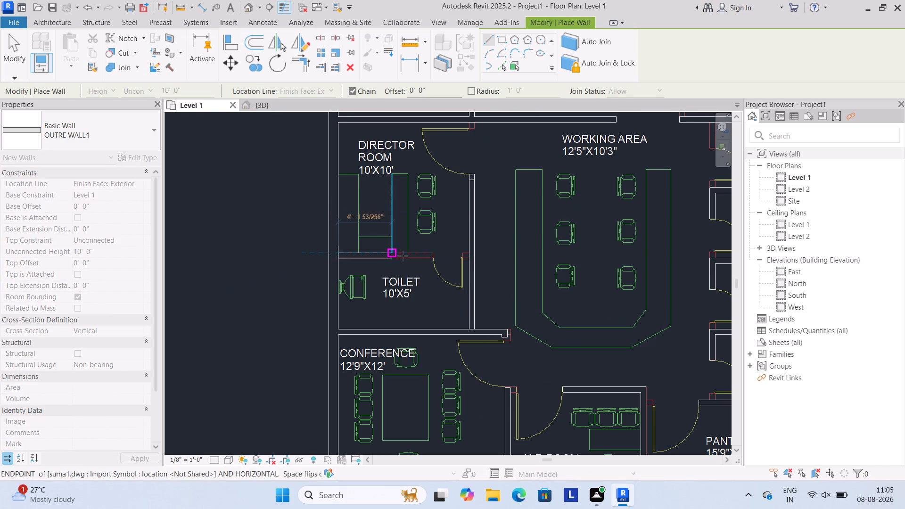
{"action": "left_click", "coordinate": [432, 251]}
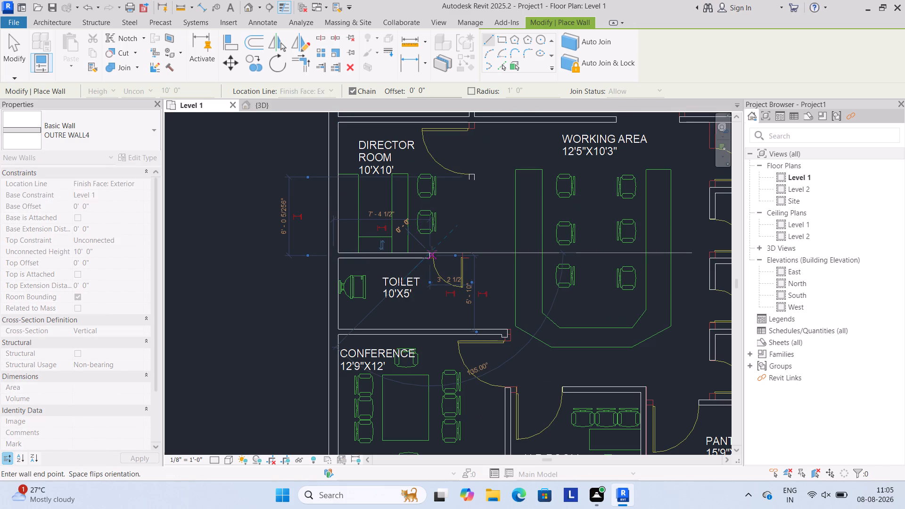
{"action": "key", "text": "Escape"}
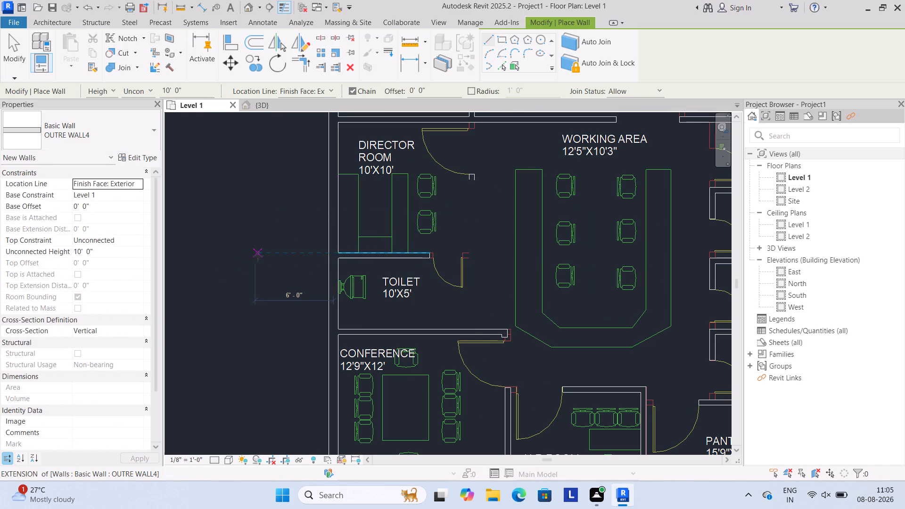
{"action": "key", "text": "Escape"}
{"action": "key", "text": "Escape"}
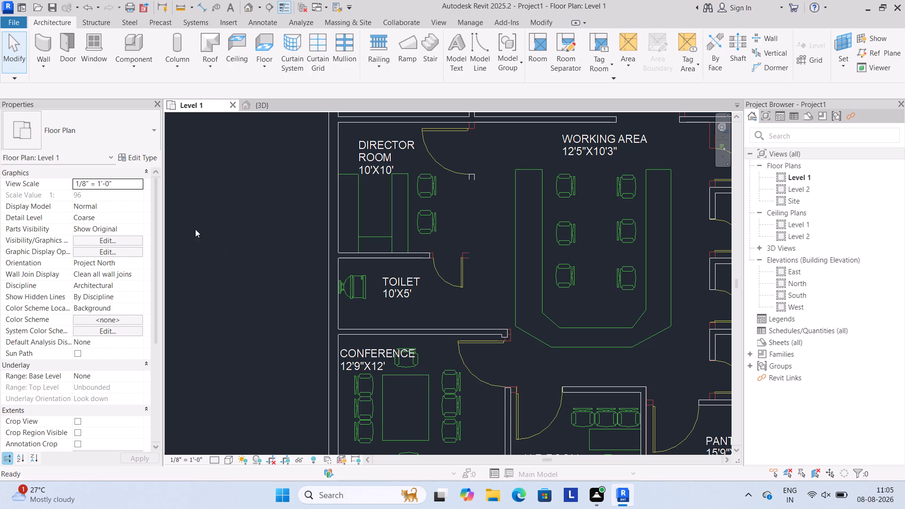
{"action": "key", "text": "Escape"}
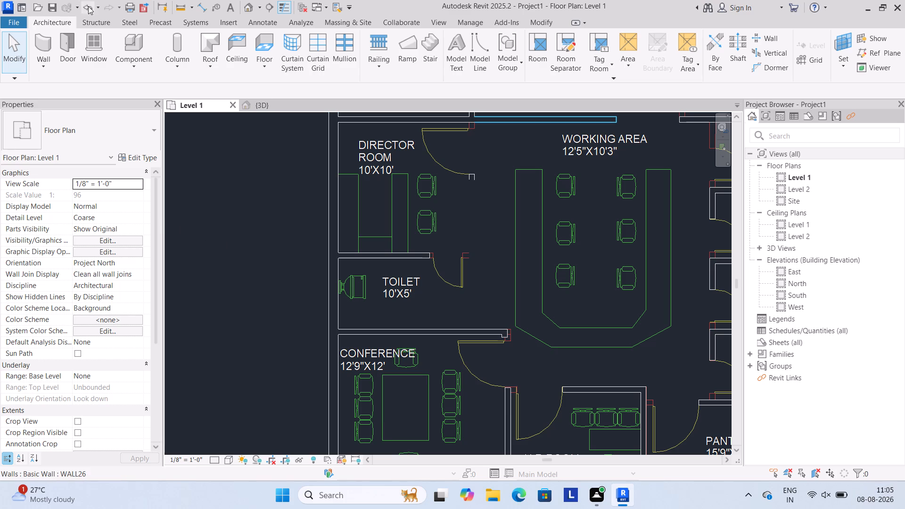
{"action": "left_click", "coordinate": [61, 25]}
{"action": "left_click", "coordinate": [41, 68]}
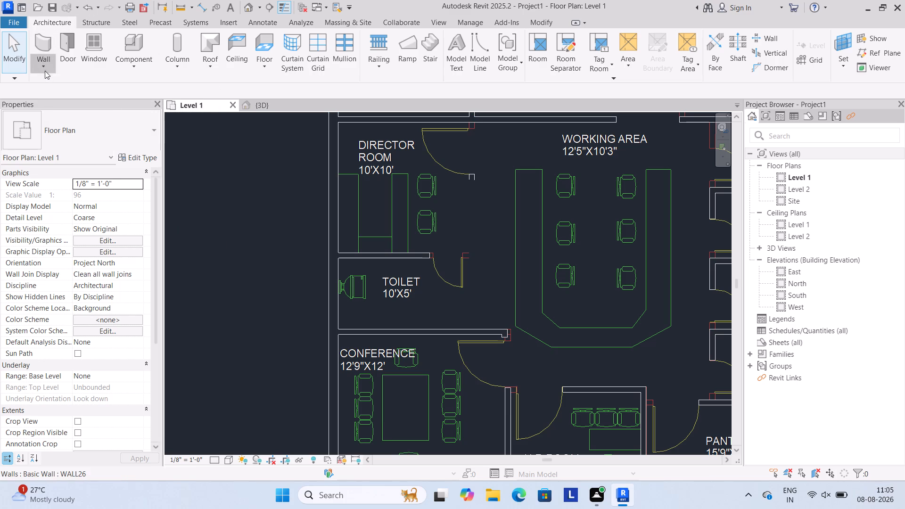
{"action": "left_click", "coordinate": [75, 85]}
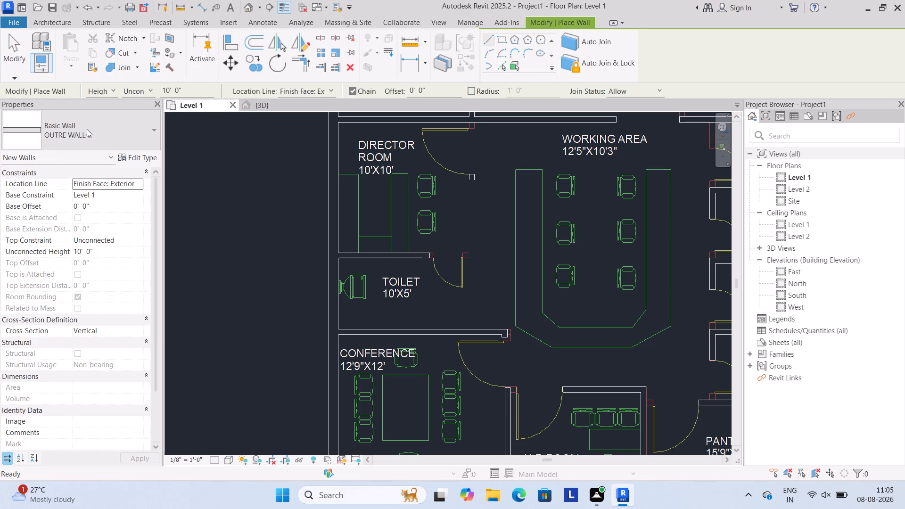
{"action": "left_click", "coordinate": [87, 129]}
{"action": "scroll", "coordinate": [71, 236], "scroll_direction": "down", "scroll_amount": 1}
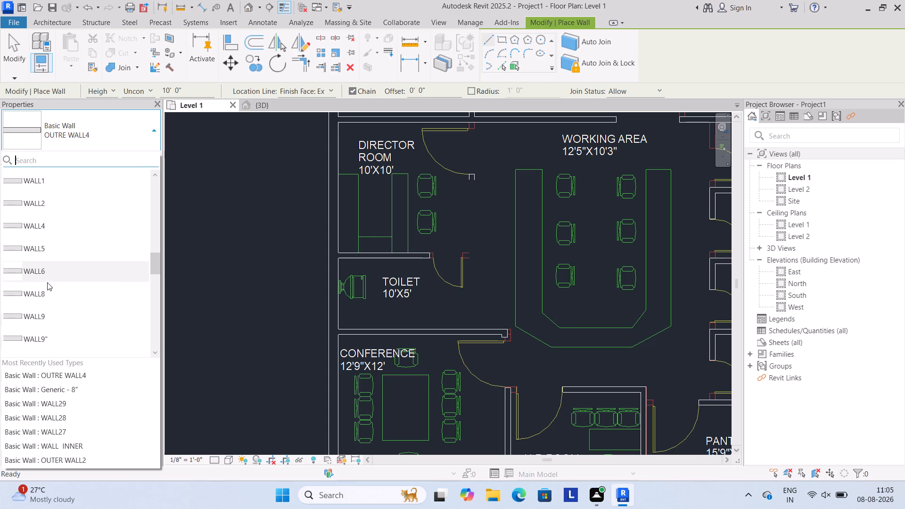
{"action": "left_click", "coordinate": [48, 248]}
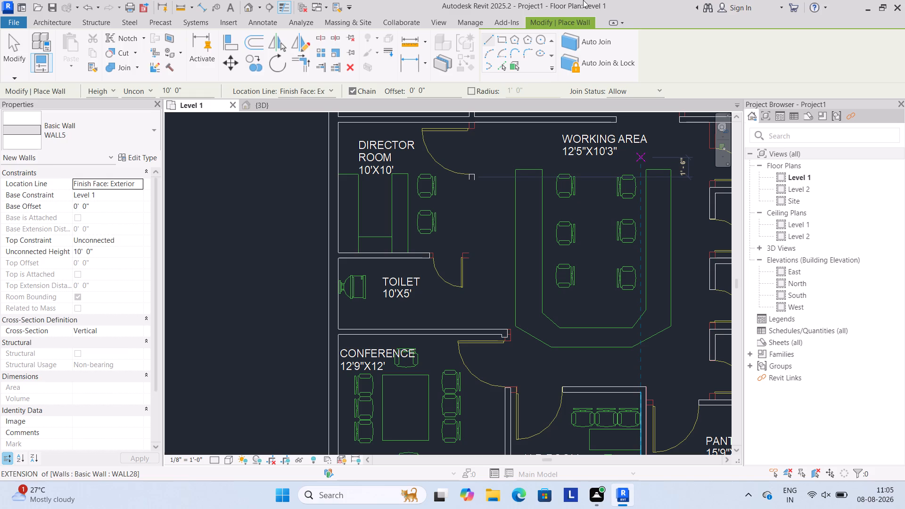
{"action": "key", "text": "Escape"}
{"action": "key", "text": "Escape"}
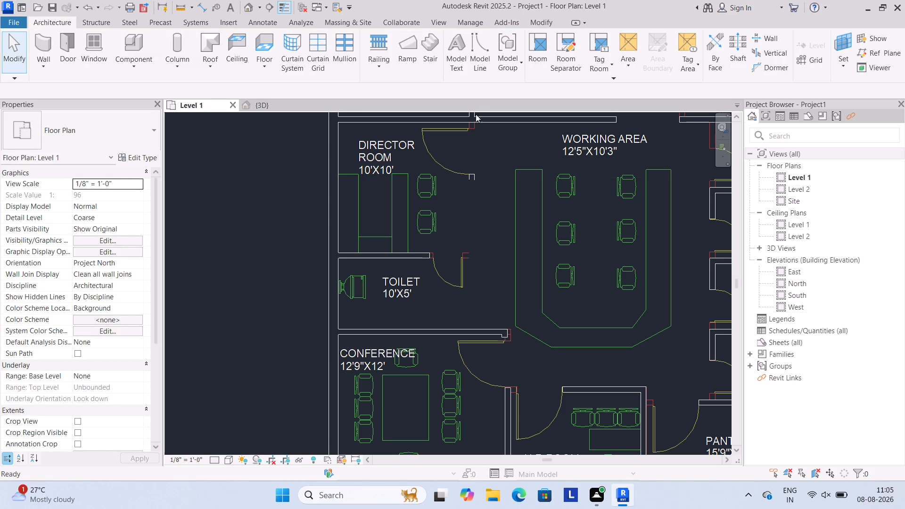
Start placing another architectural wall on the Level 1 office plan.
{"action": "scroll", "coordinate": [469, 125], "scroll_direction": "down", "scroll_amount": 5}
{"action": "scroll", "coordinate": [460, 179], "scroll_direction": "down", "scroll_amount": 3}
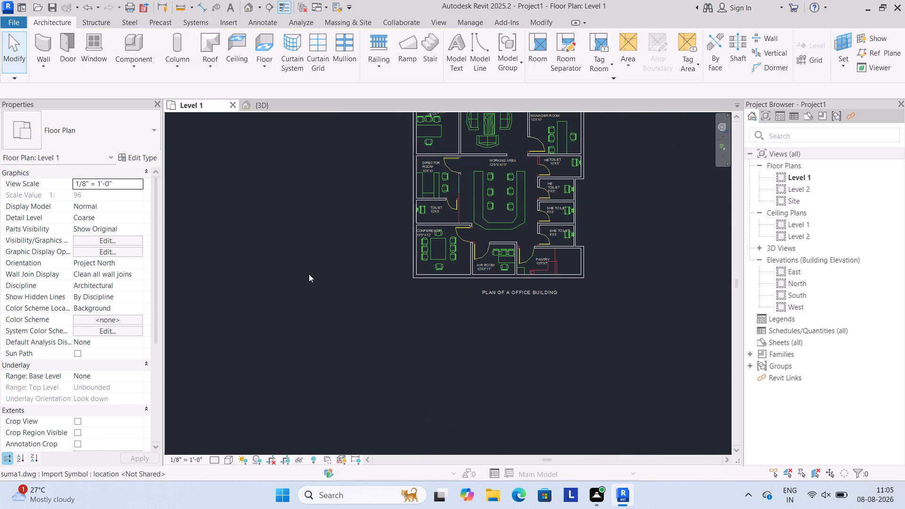
{"action": "key", "text": "Escape"}
{"action": "scroll", "coordinate": [297, 200], "scroll_direction": "down", "scroll_amount": 2}
{"action": "middle_click_drag", "start_coordinate": [300, 198], "coordinate": [325, 407]}
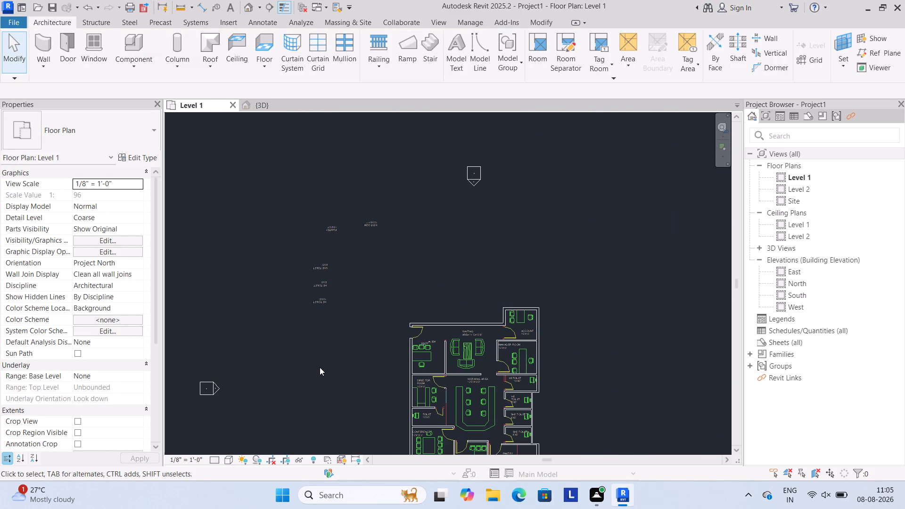
{"action": "middle_click_drag", "start_coordinate": [320, 374], "coordinate": [310, 297]}
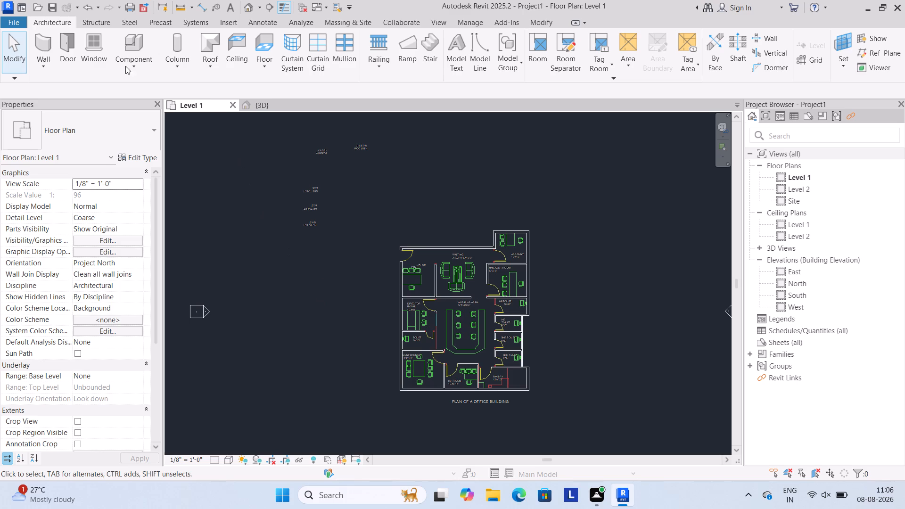
{"action": "left_click", "coordinate": [42, 66]}
{"action": "left_click", "coordinate": [51, 81]}
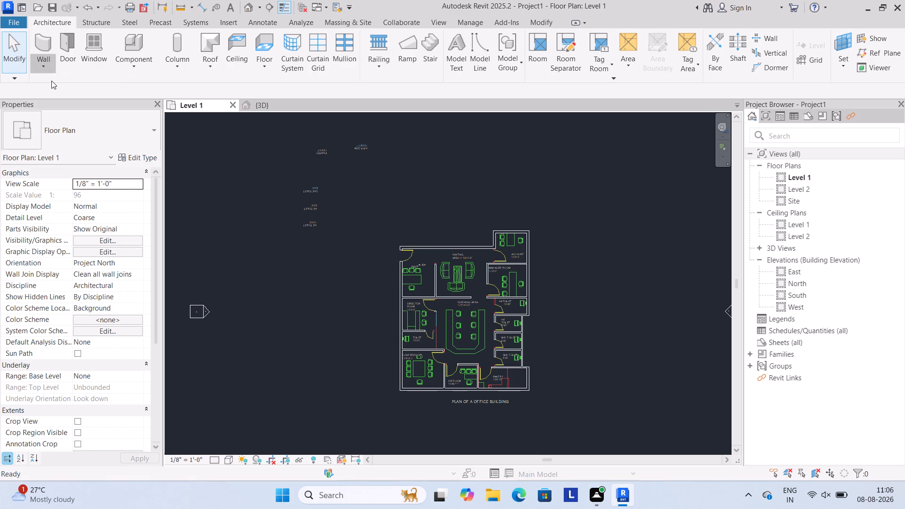
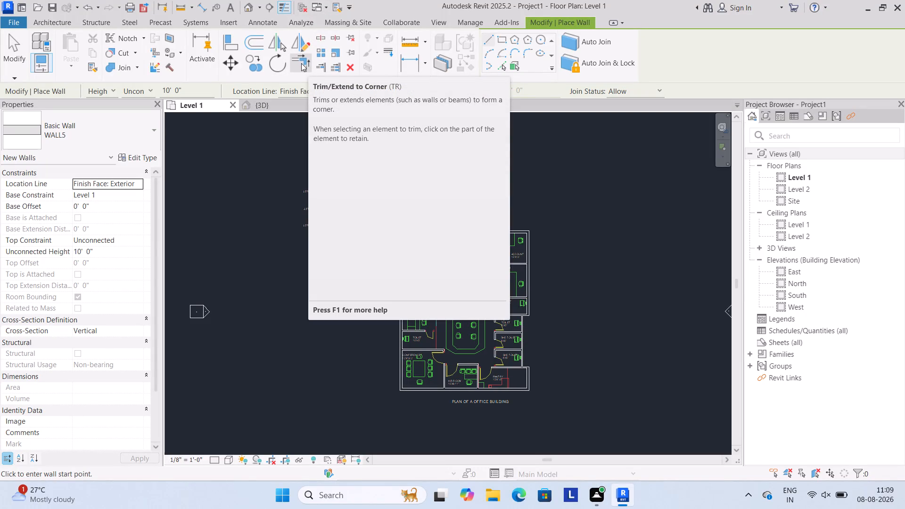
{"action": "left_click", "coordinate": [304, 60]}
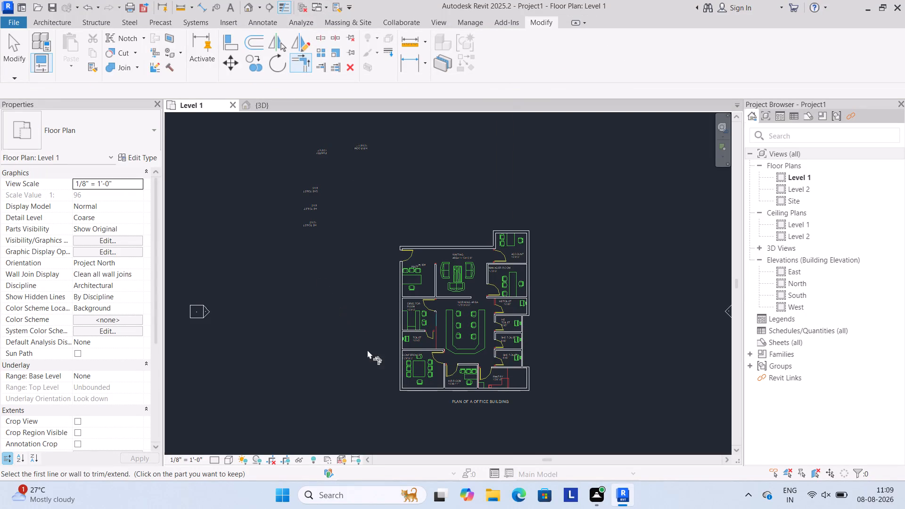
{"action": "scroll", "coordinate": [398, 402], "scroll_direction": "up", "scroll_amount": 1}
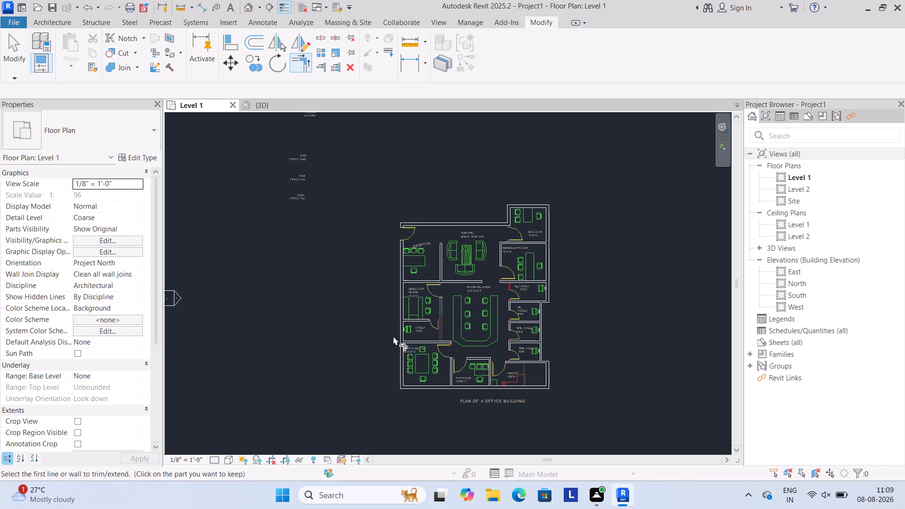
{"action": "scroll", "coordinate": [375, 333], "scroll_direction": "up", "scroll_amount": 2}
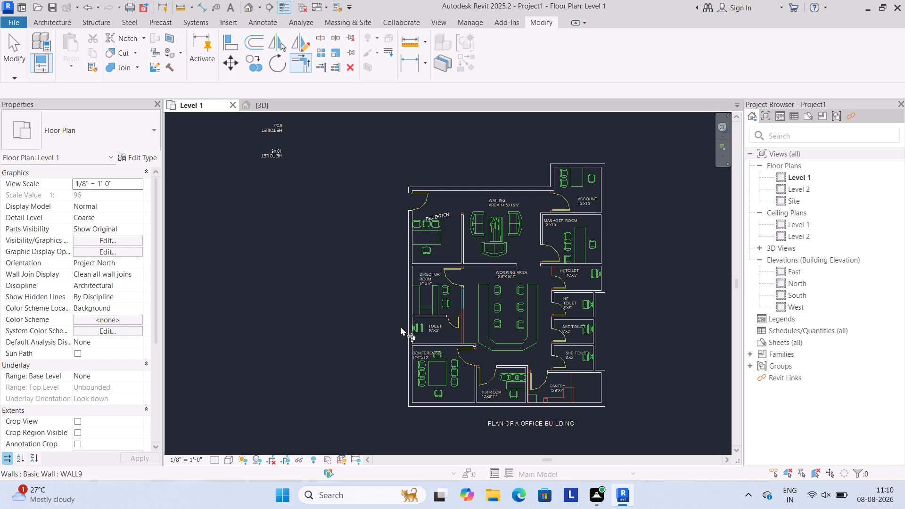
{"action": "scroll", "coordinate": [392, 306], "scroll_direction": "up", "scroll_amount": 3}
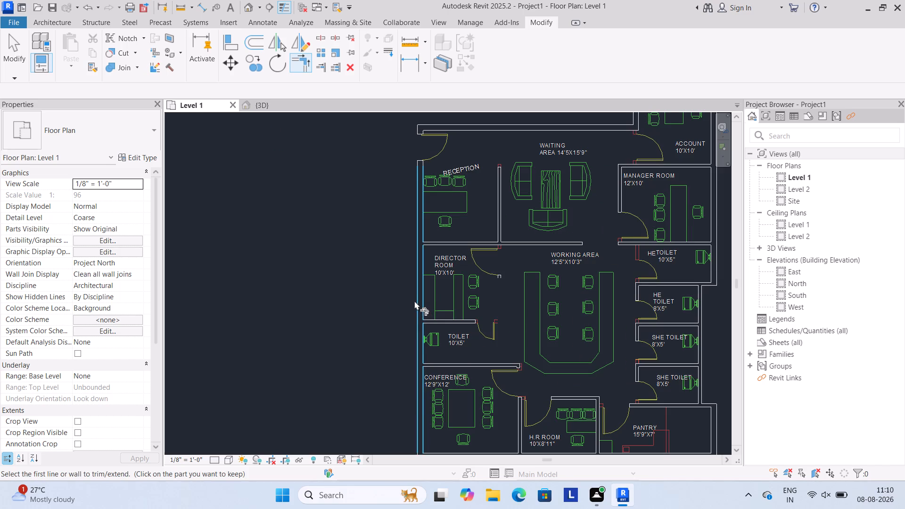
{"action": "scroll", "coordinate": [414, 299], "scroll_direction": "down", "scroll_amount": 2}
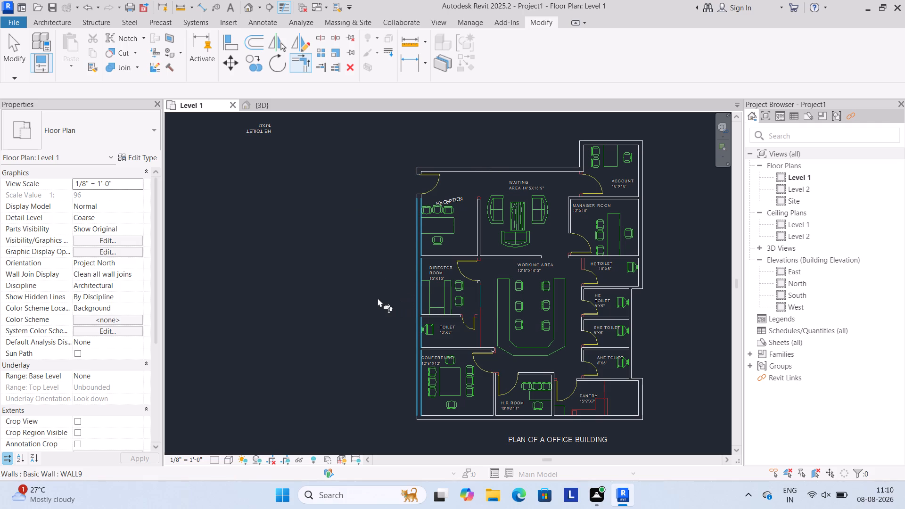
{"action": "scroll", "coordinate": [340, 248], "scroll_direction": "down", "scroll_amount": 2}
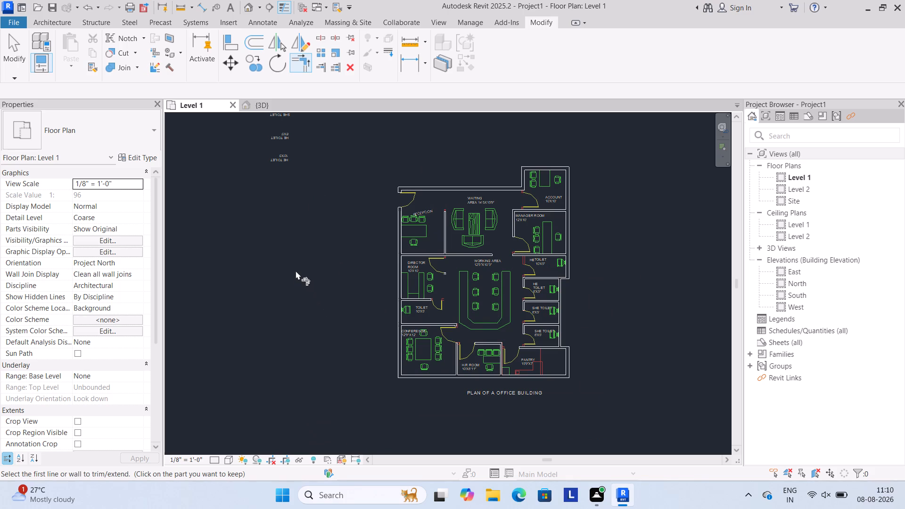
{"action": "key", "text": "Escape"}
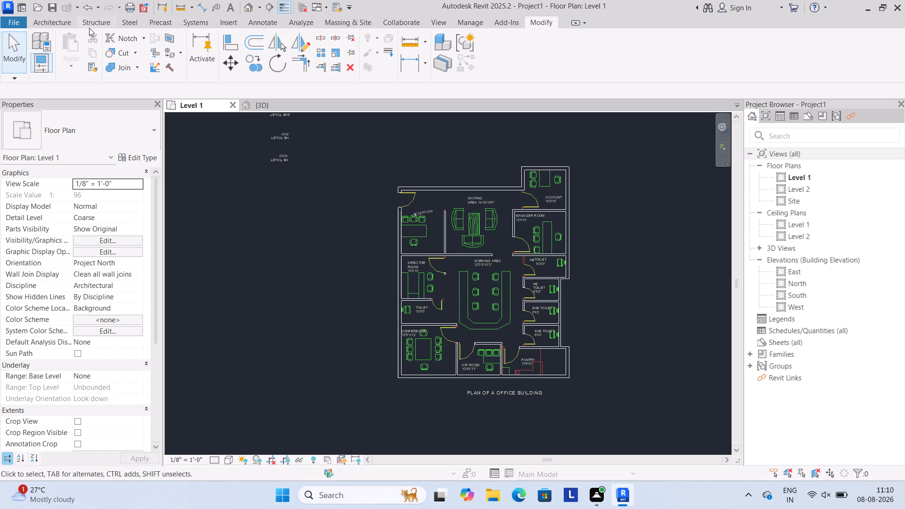
Start an architectural floor boundary sketch on Level 1.
{"action": "left_click", "coordinate": [57, 22]}
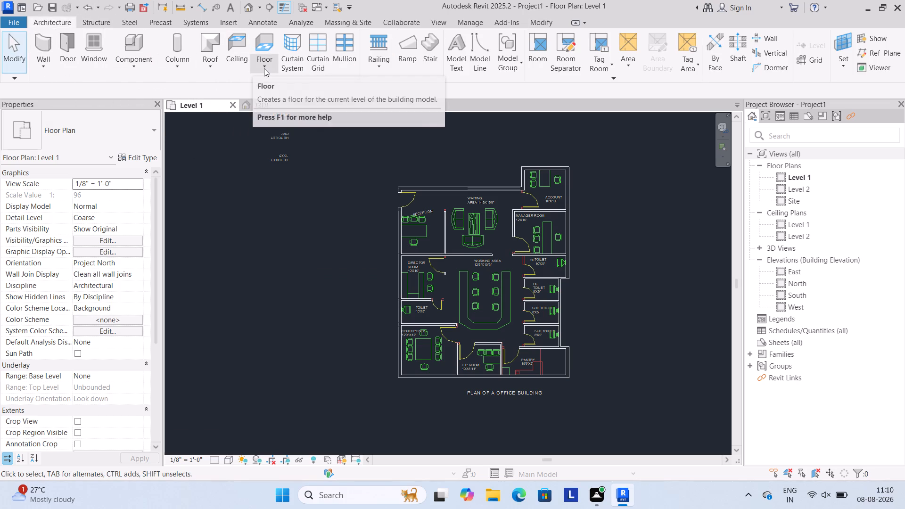
{"action": "left_click", "coordinate": [264, 68]}
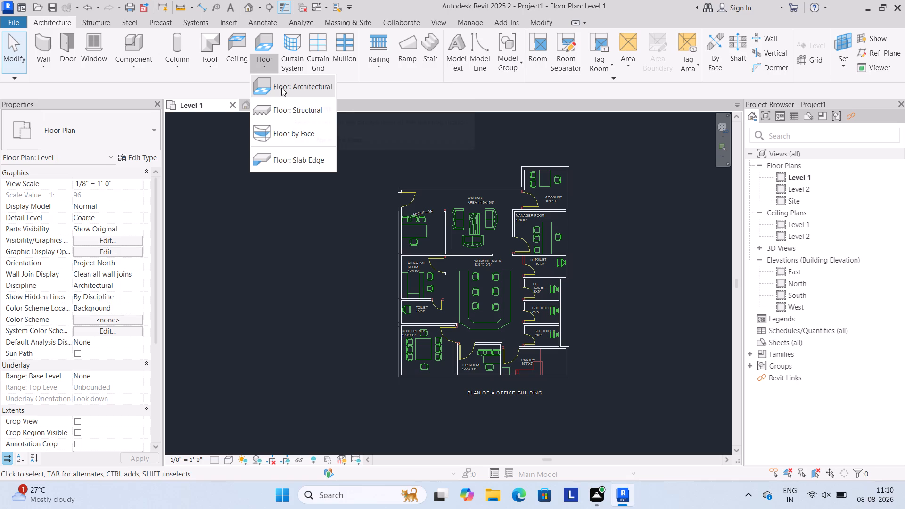
{"action": "left_click", "coordinate": [281, 88]}
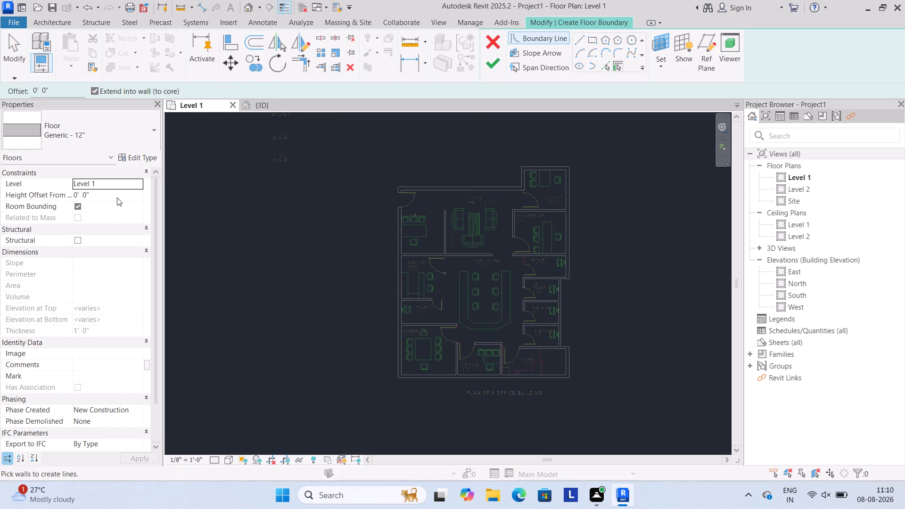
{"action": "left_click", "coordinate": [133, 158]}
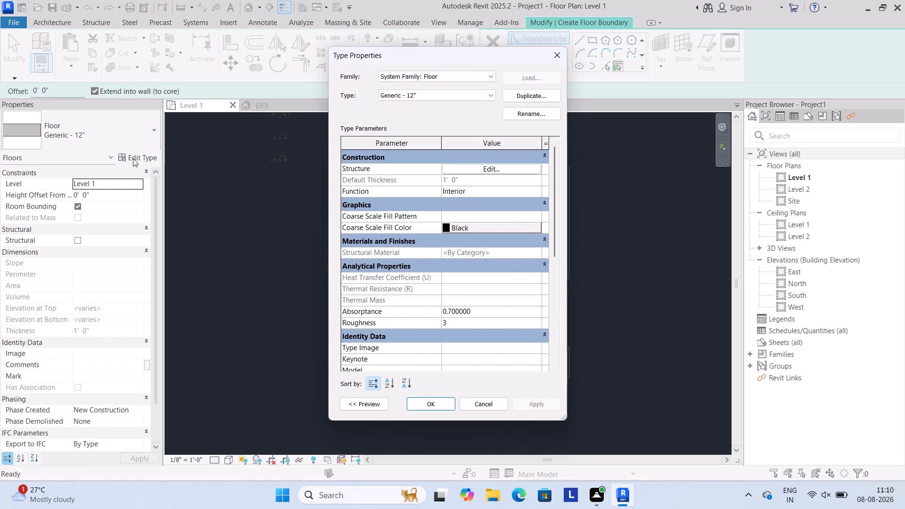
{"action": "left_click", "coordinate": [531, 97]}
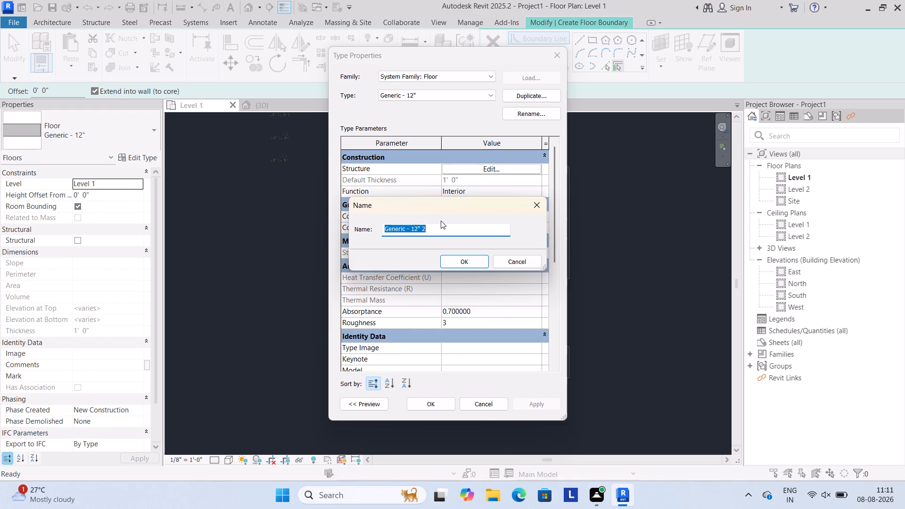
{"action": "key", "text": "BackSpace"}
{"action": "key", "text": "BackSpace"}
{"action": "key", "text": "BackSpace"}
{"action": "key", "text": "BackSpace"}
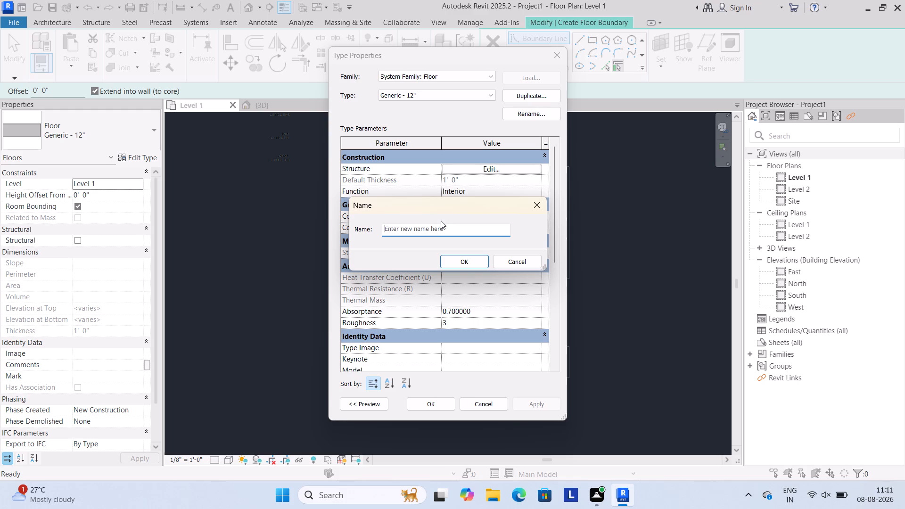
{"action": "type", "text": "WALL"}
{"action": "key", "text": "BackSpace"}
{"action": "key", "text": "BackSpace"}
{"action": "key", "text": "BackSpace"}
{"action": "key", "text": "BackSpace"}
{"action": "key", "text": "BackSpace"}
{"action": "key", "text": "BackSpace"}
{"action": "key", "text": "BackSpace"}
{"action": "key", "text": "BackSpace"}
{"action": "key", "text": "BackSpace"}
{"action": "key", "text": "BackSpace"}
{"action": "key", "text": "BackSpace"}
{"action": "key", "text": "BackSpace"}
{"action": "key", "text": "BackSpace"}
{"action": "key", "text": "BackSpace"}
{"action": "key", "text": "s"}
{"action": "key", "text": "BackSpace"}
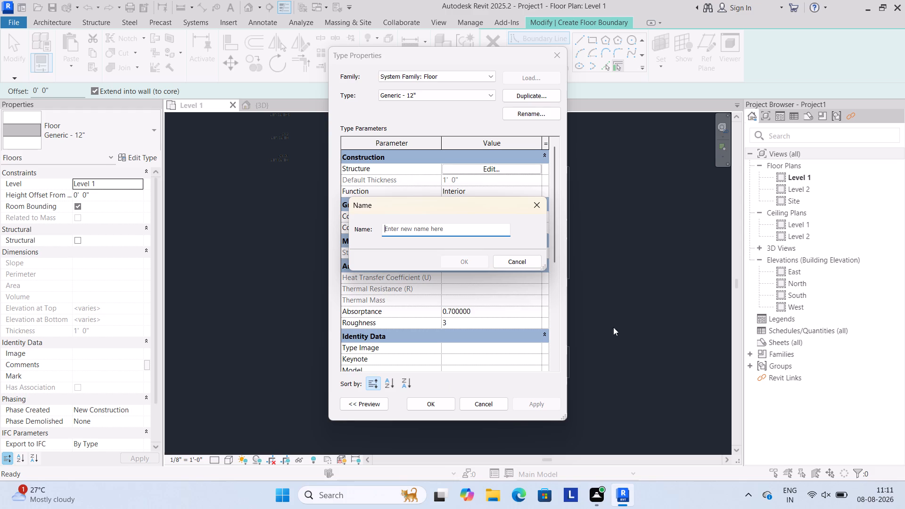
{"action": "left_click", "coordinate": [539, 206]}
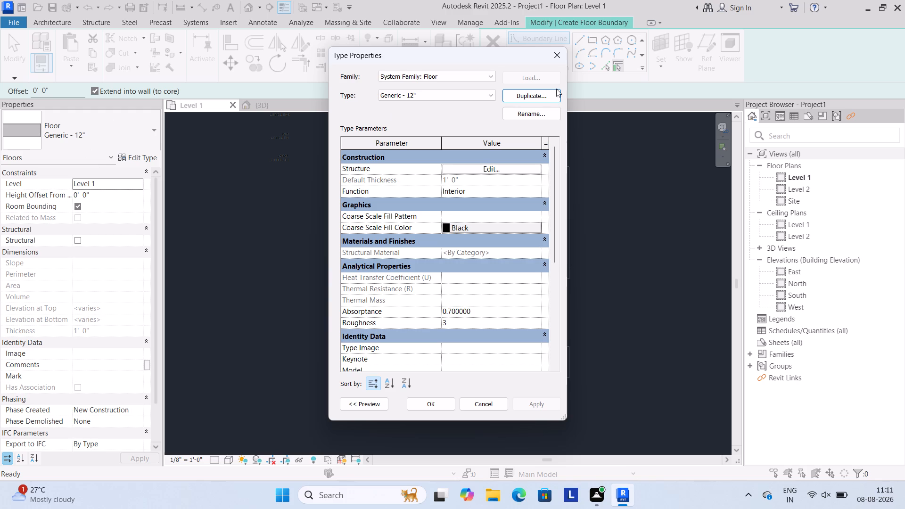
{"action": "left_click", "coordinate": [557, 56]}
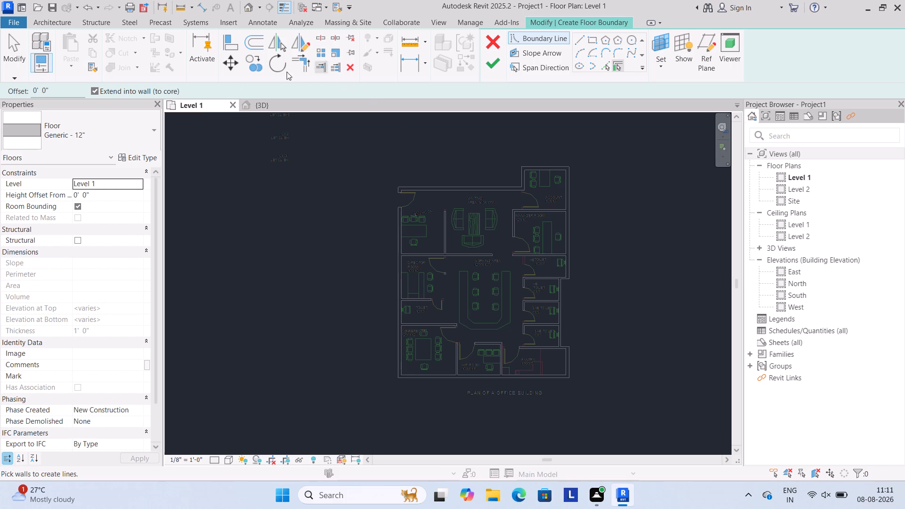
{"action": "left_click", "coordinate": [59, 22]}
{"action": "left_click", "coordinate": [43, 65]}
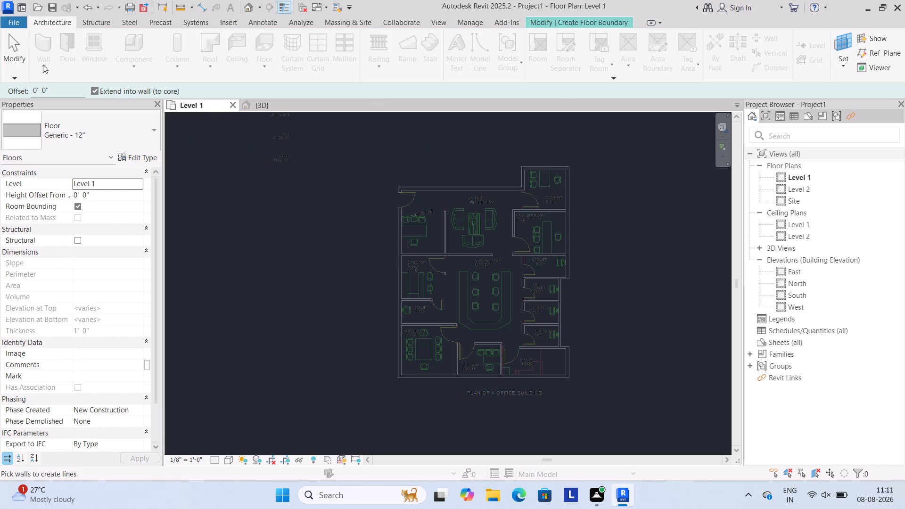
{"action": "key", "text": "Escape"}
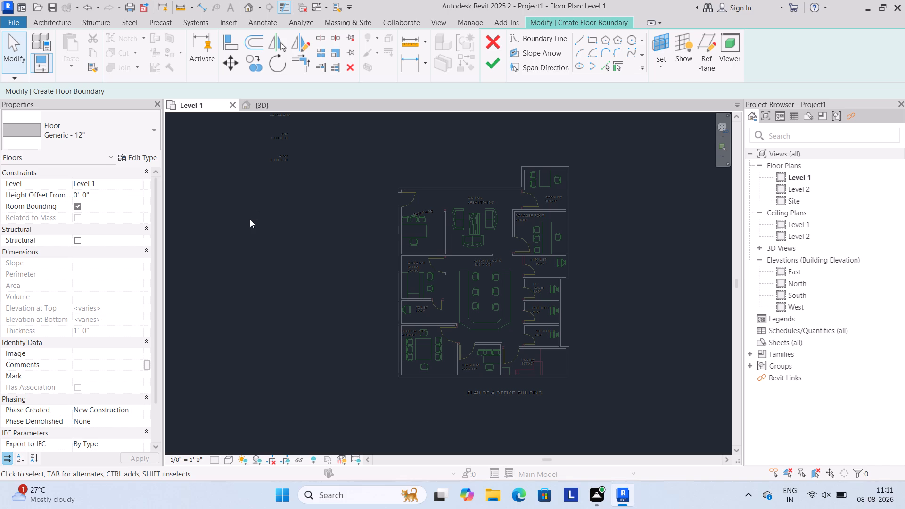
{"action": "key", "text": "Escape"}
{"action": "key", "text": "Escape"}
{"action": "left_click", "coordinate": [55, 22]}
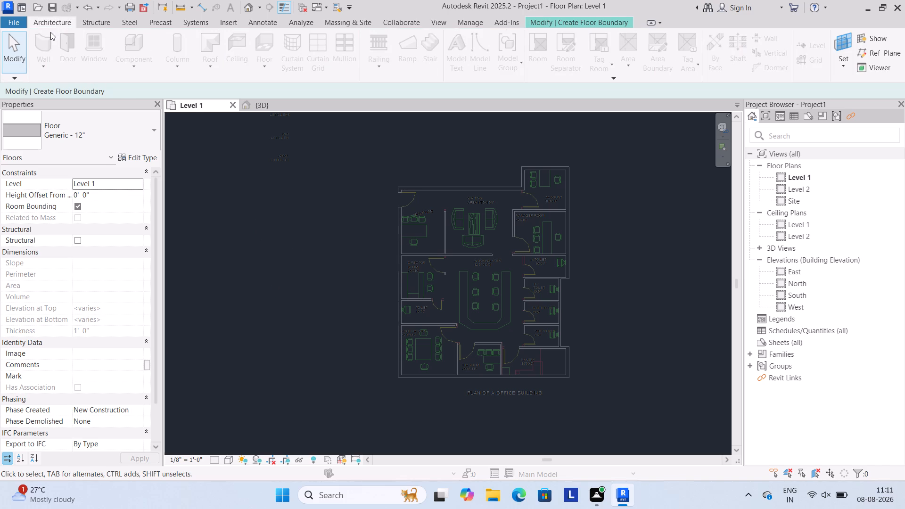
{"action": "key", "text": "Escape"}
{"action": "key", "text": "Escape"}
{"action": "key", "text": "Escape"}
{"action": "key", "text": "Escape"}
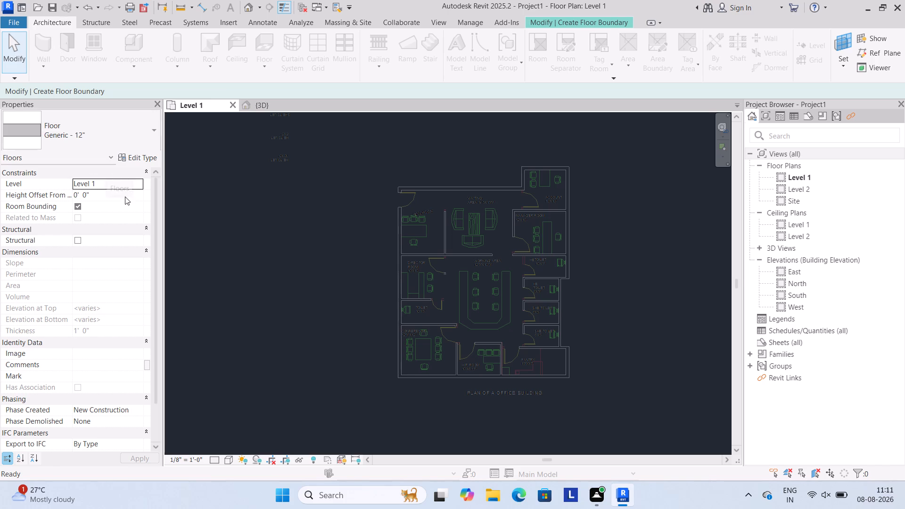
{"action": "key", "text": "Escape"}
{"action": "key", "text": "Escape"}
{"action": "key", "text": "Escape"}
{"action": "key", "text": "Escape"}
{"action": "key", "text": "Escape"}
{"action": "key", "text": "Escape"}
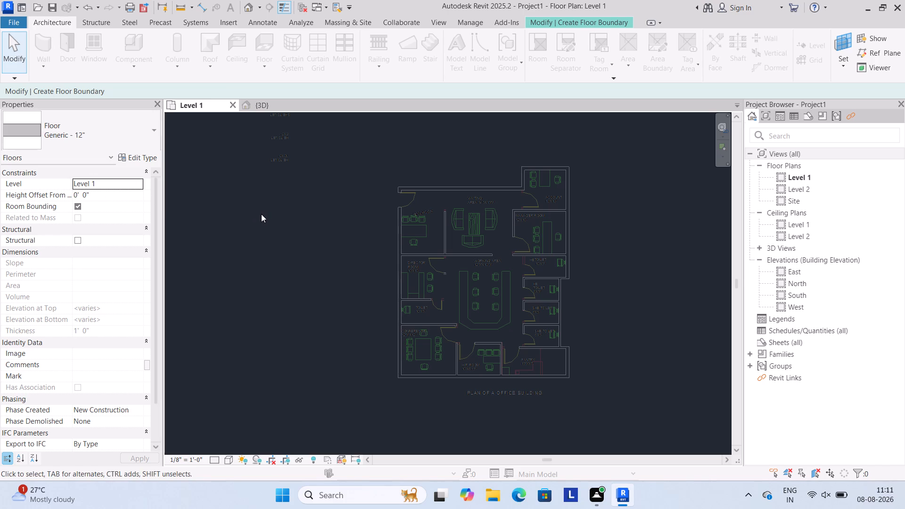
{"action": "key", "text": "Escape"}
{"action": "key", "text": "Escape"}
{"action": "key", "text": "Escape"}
Duplicate the Generic - 12" floor type under the name Generic - 6".
{"action": "left_click", "coordinate": [145, 157]}
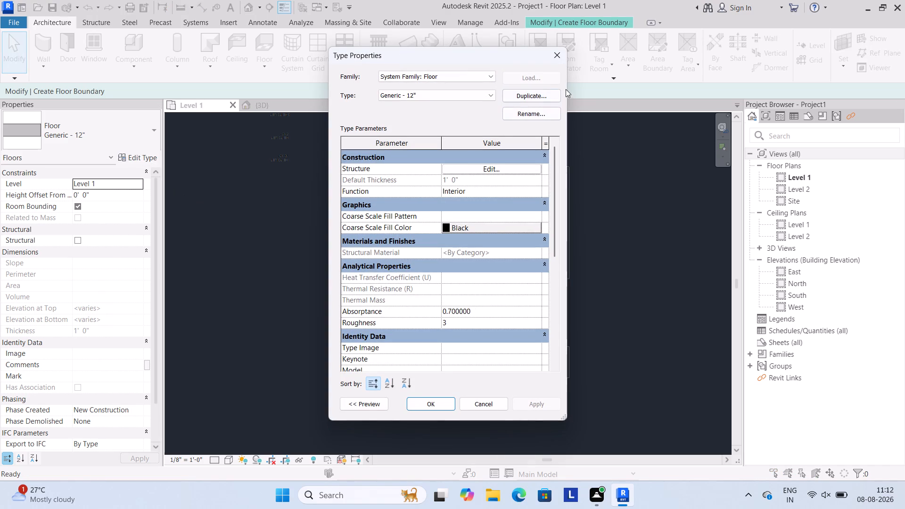
{"action": "left_click", "coordinate": [541, 93]}
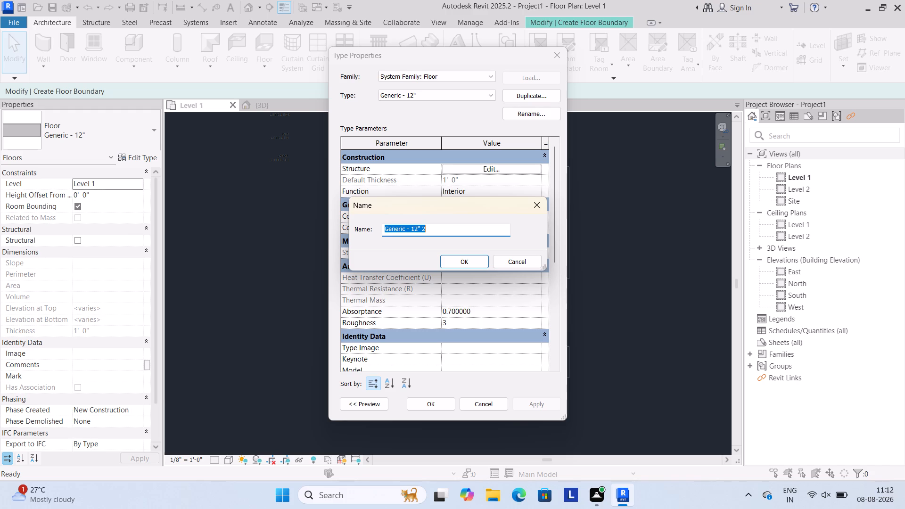
{"action": "left_click", "coordinate": [429, 228]}
{"action": "key", "text": "BackSpace"}
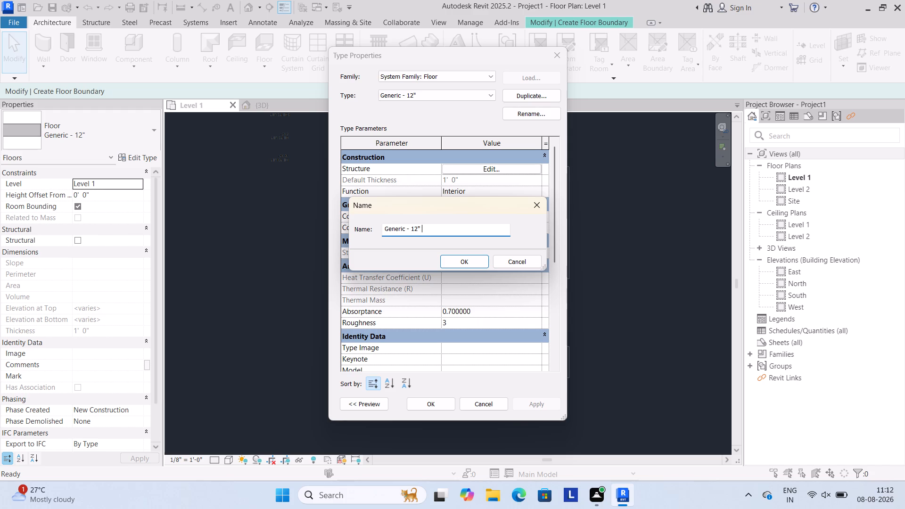
{"action": "key", "text": "BackSpace"}
{"action": "key", "text": "BackSpace"}
{"action": "key", "text": "BackSpace"}
{"action": "key", "text": "BackSpace"}
{"action": "type", "text": "6\""}
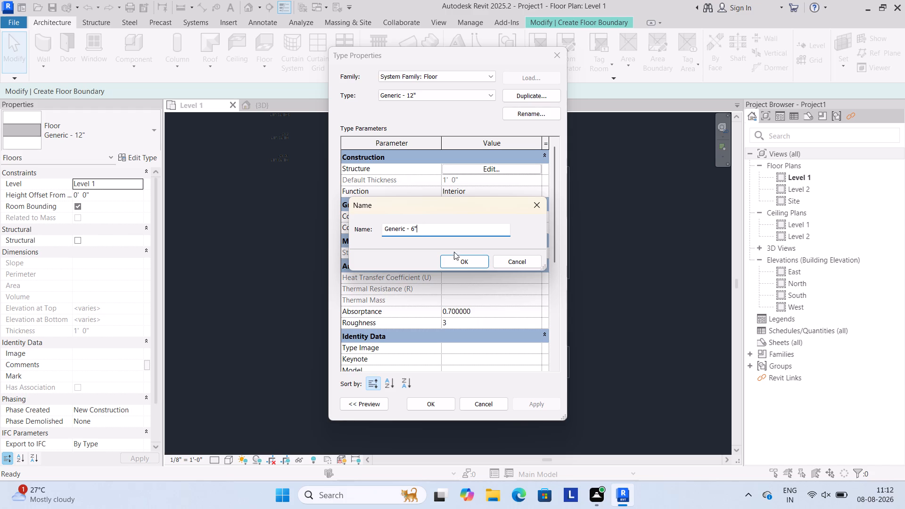
{"action": "left_click", "coordinate": [458, 260]}
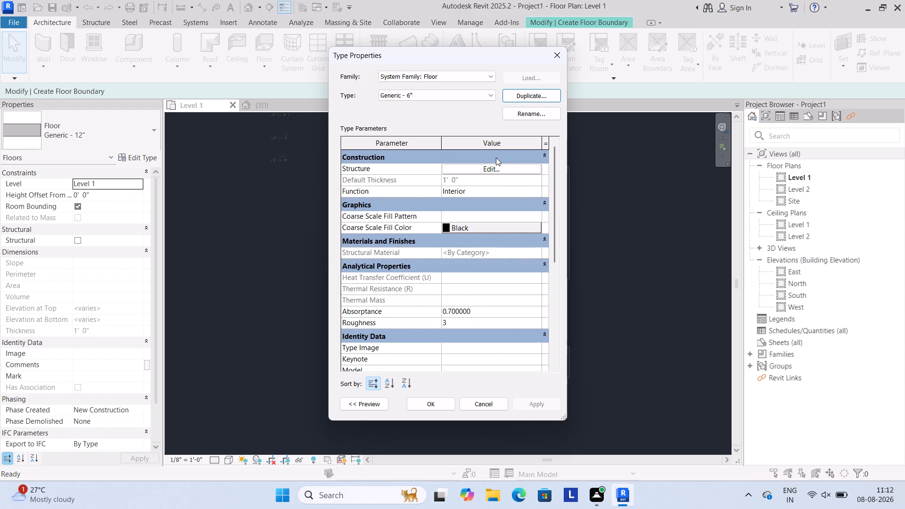
Set the thickness of the Structure [1] layer in the Generic - 6" floor assembly to 6".
{"action": "left_click", "coordinate": [494, 168]}
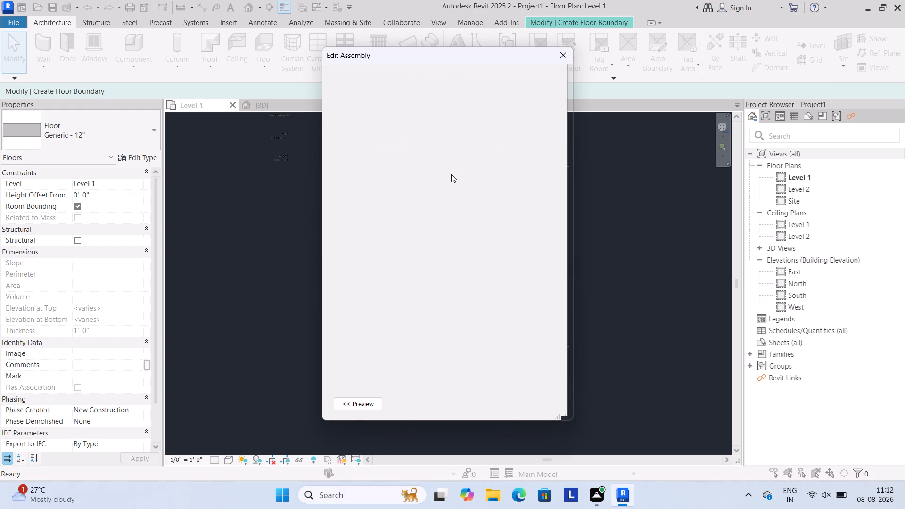
{"action": "left_click", "coordinate": [451, 174]}
{"action": "key", "text": "BackSpace"}
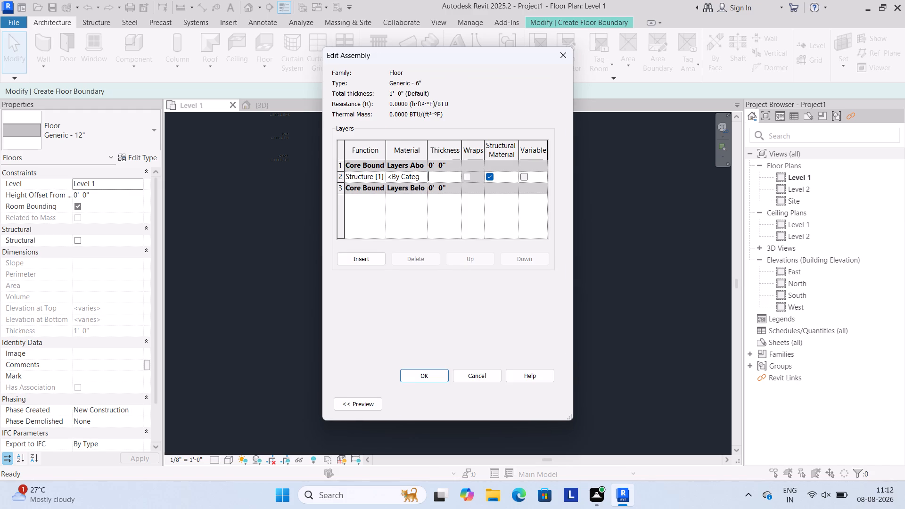
{"action": "key", "text": "6"}
{"action": "key", "text": "shift+quotedbl"}
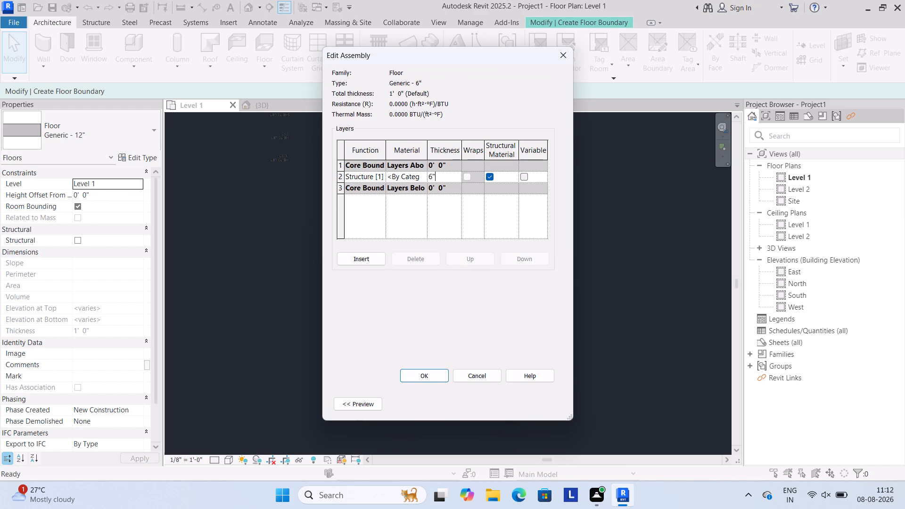
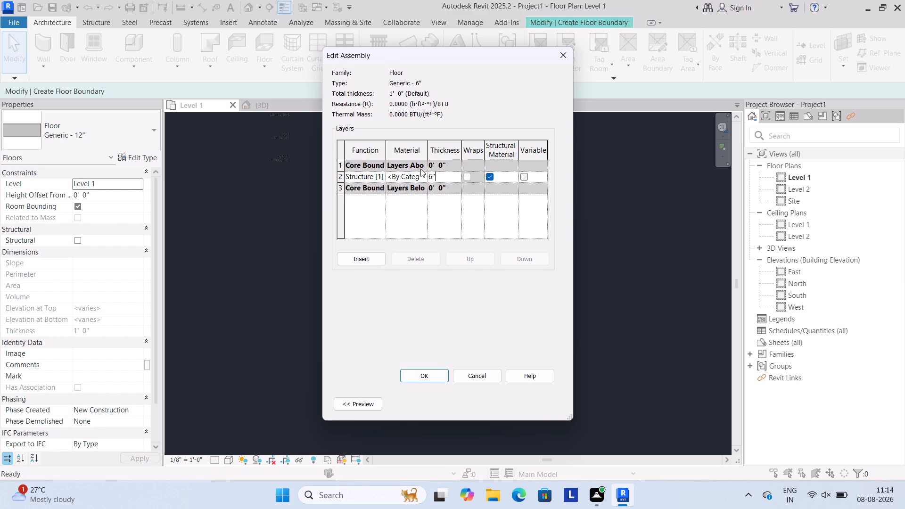
Accept the 6" layer assembly and apply it to the Generic - 6" floor type.
{"action": "left_click", "coordinate": [421, 373]}
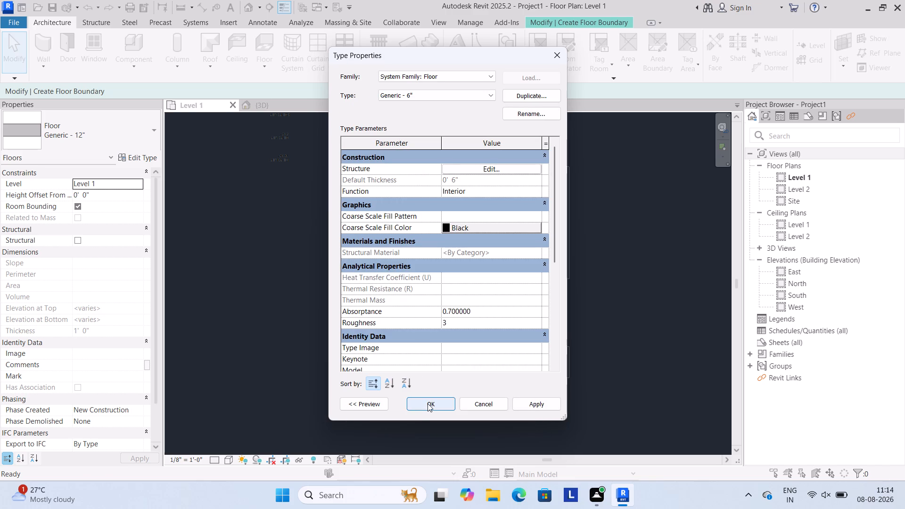
{"action": "left_click", "coordinate": [537, 405]}
Reopen the Generic - 6" floor structure and choose Concrete Masonry Units as the Structure [1] layer's material.
{"action": "left_click", "coordinate": [509, 168]}
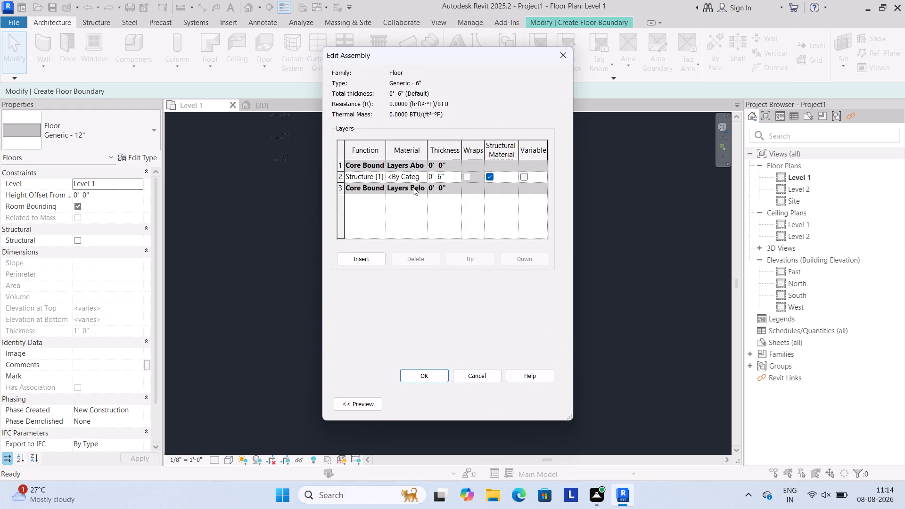
{"action": "left_click", "coordinate": [410, 175]}
{"action": "left_click", "coordinate": [423, 177]}
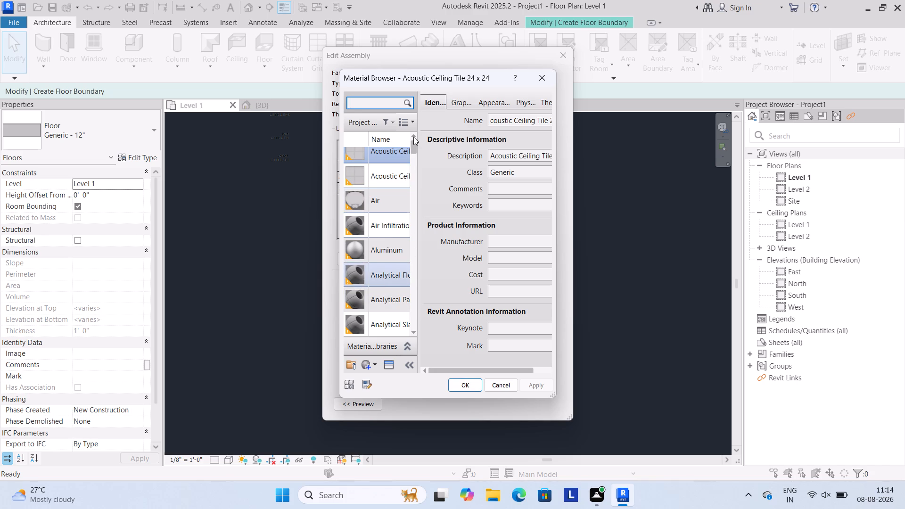
{"action": "middle_click_drag", "start_coordinate": [413, 138], "coordinate": [413, 156]}
{"action": "left_click_drag", "start_coordinate": [412, 148], "coordinate": [411, 163]}
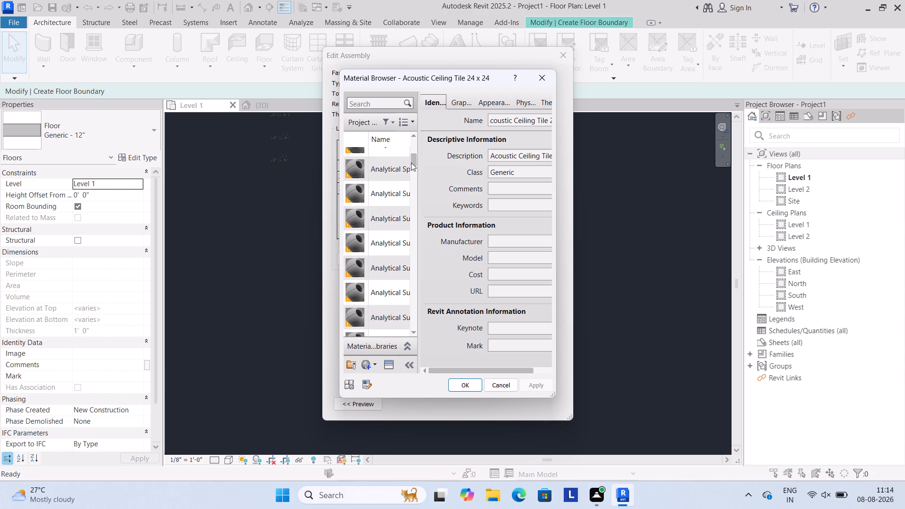
{"action": "left_click_drag", "start_coordinate": [411, 163], "coordinate": [406, 193]}
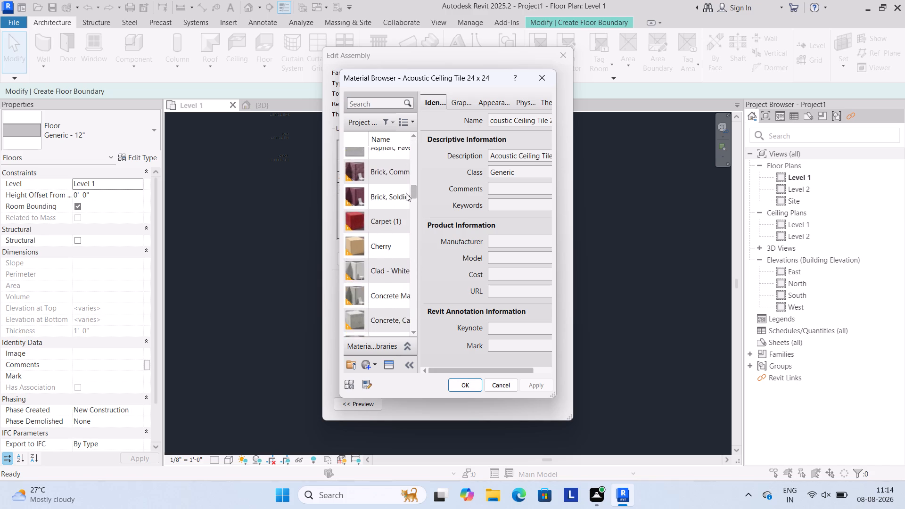
{"action": "left_click_drag", "start_coordinate": [406, 193], "coordinate": [402, 200]}
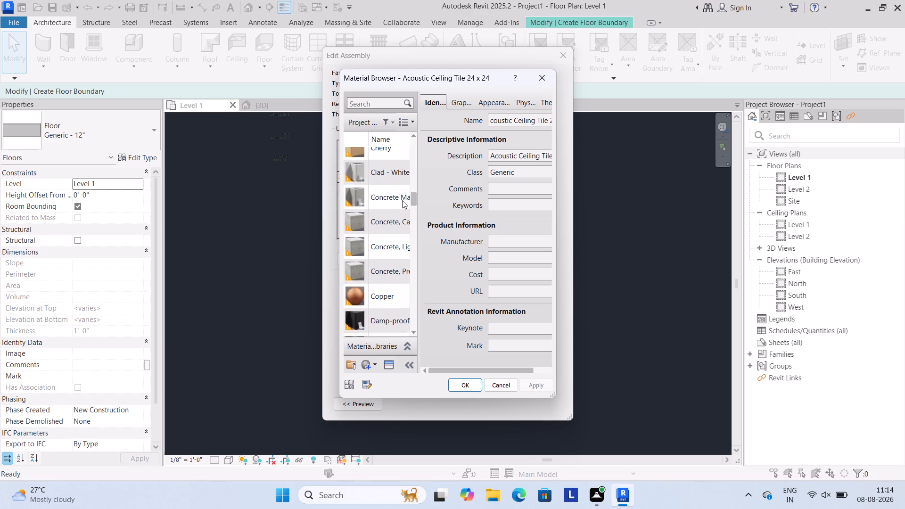
{"action": "left_click_drag", "start_coordinate": [402, 200], "coordinate": [403, 197]}
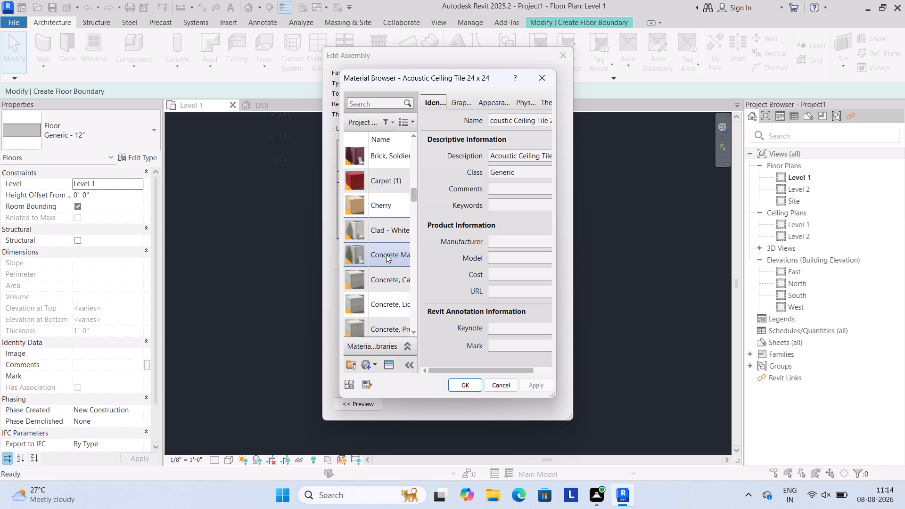
{"action": "left_click", "coordinate": [386, 254]}
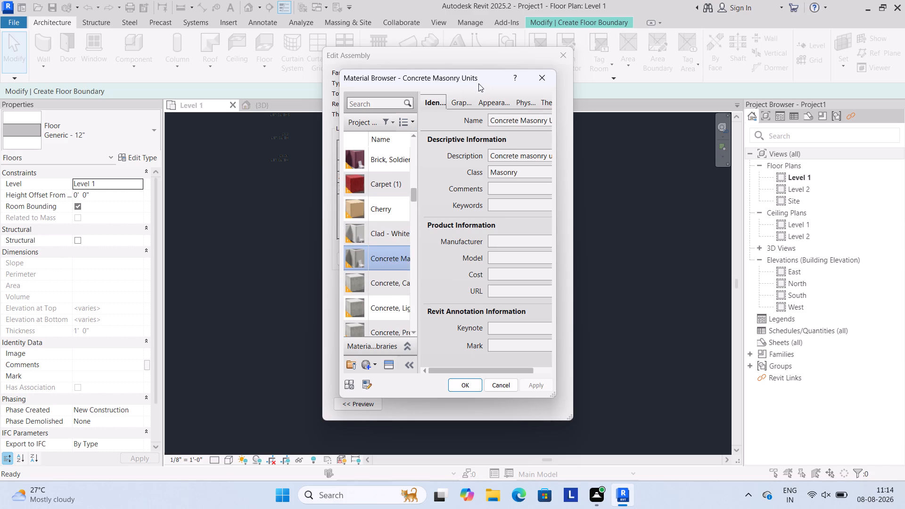
Enable Use Render Appearance for Concrete Masonry Units shading, then accept the material and the Generic - 6" type changes.
{"action": "left_click", "coordinate": [458, 103]}
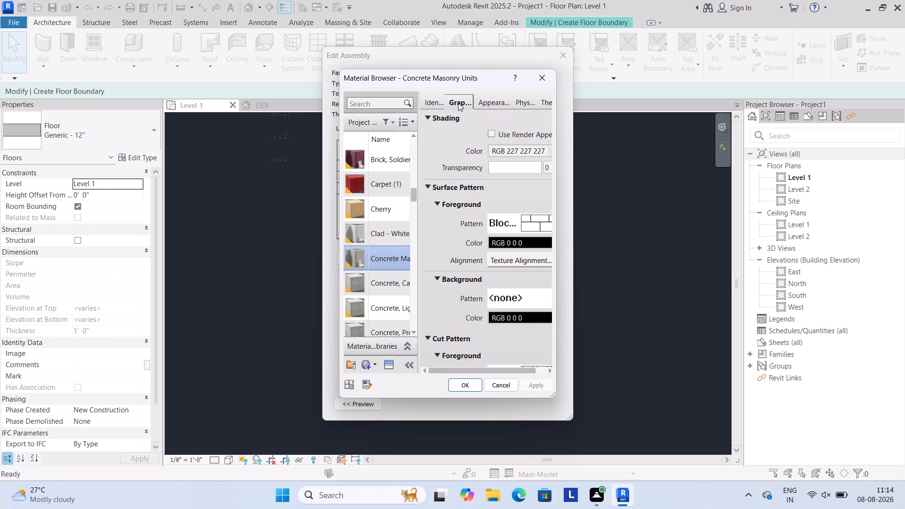
{"action": "left_click", "coordinate": [489, 133]}
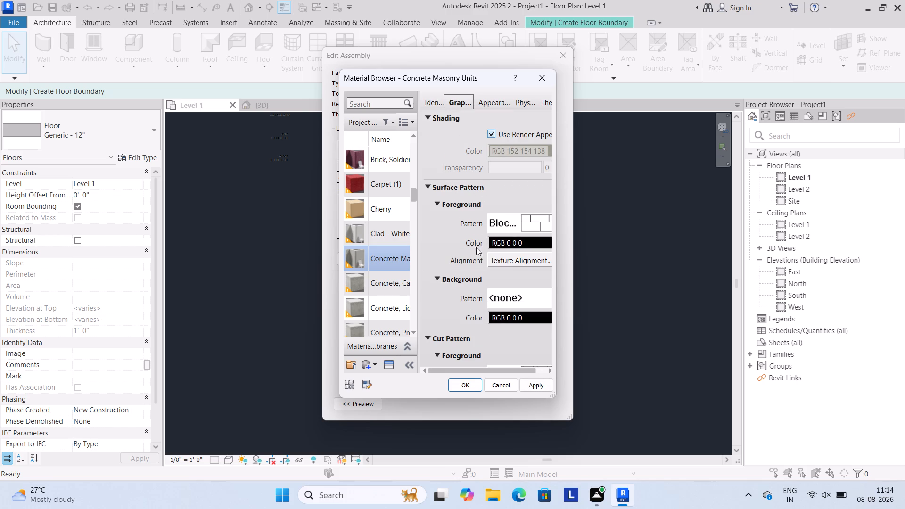
{"action": "left_click", "coordinate": [535, 386]}
{"action": "left_click", "coordinate": [469, 385]}
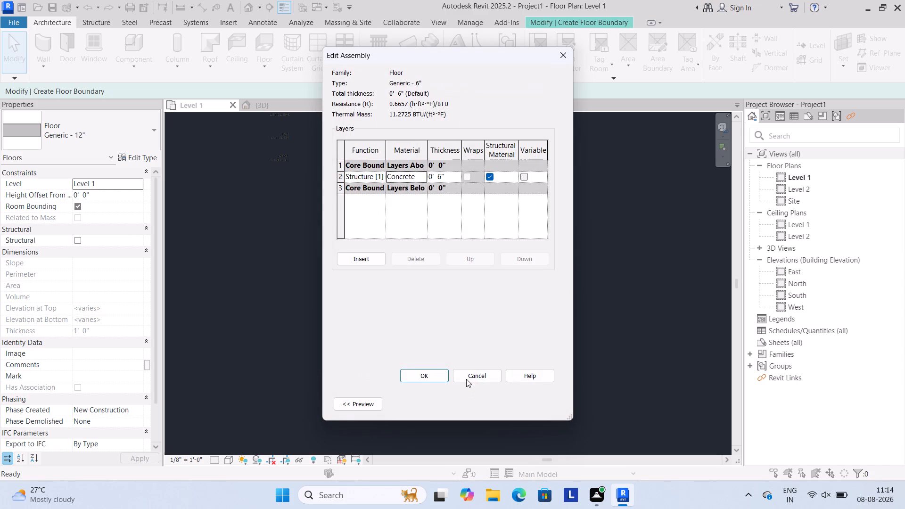
{"action": "left_click", "coordinate": [438, 374]}
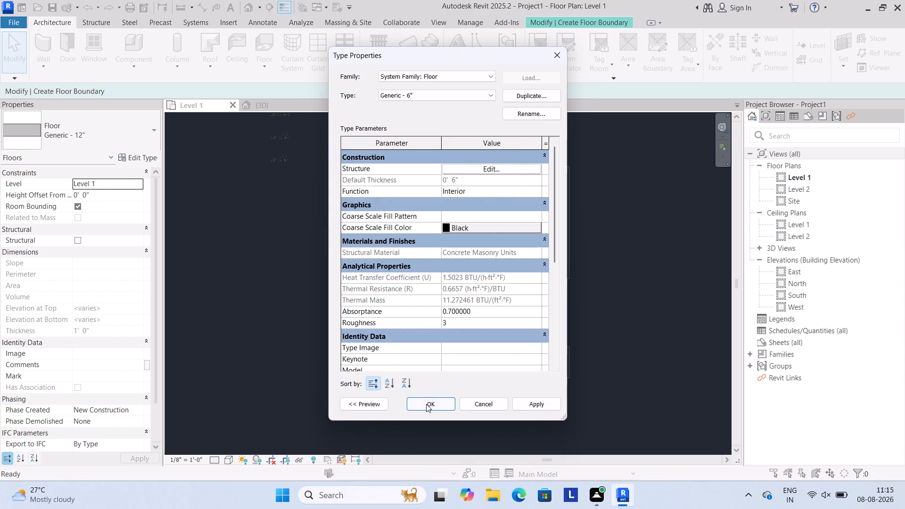
{"action": "left_click", "coordinate": [546, 405]}
{"action": "left_click", "coordinate": [430, 404]}
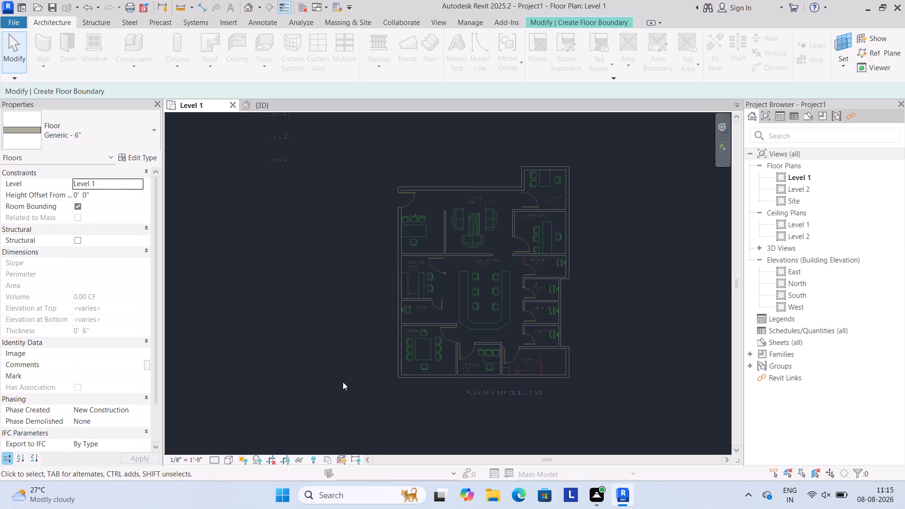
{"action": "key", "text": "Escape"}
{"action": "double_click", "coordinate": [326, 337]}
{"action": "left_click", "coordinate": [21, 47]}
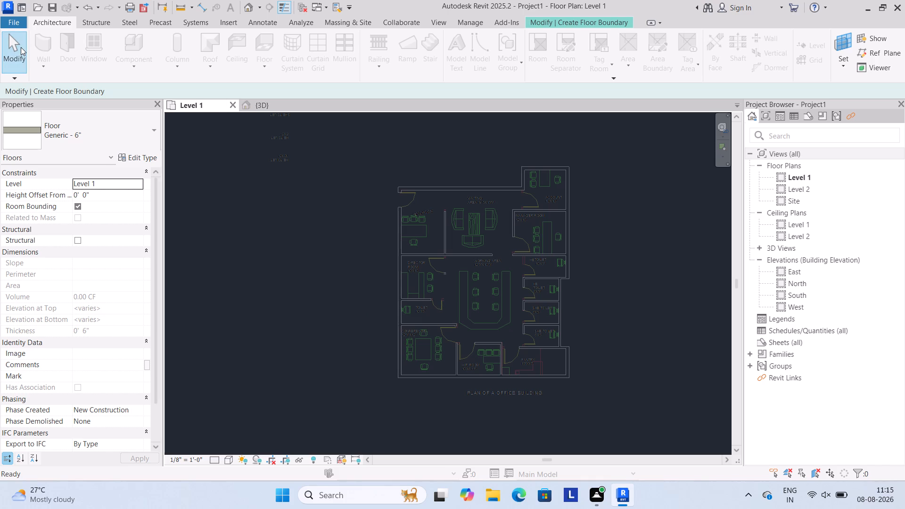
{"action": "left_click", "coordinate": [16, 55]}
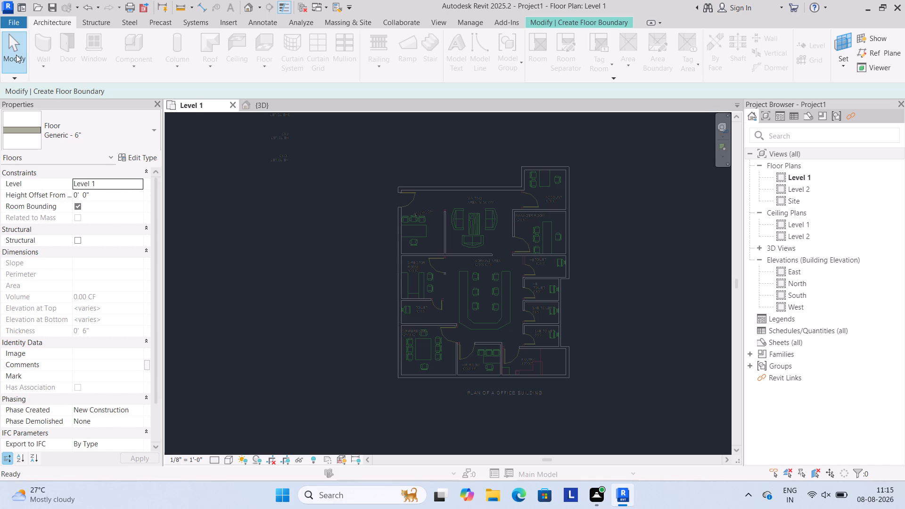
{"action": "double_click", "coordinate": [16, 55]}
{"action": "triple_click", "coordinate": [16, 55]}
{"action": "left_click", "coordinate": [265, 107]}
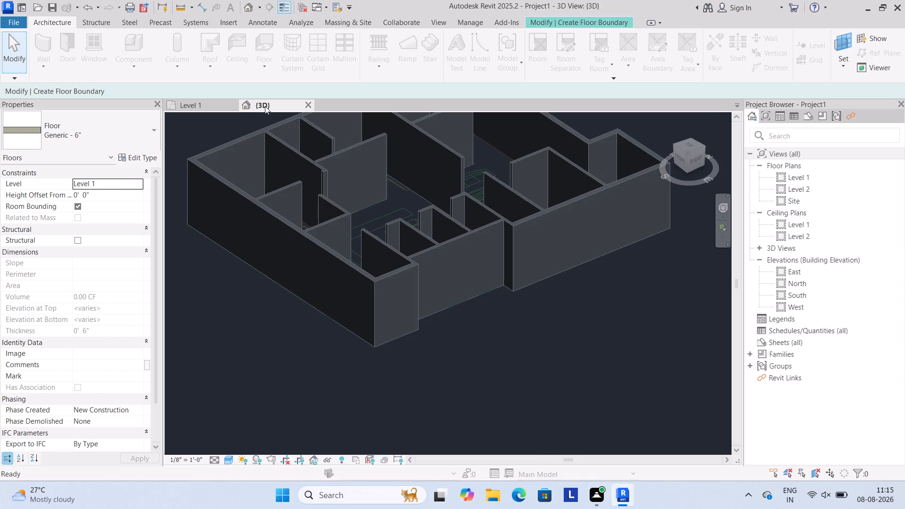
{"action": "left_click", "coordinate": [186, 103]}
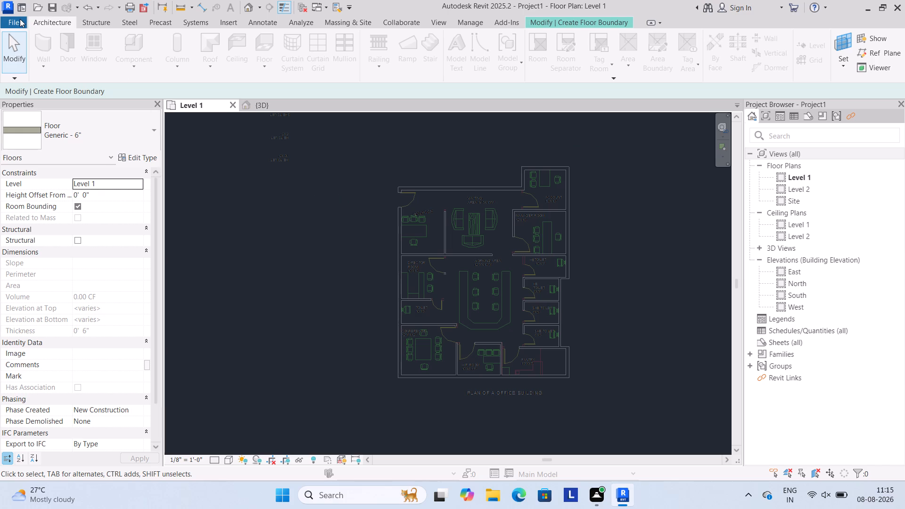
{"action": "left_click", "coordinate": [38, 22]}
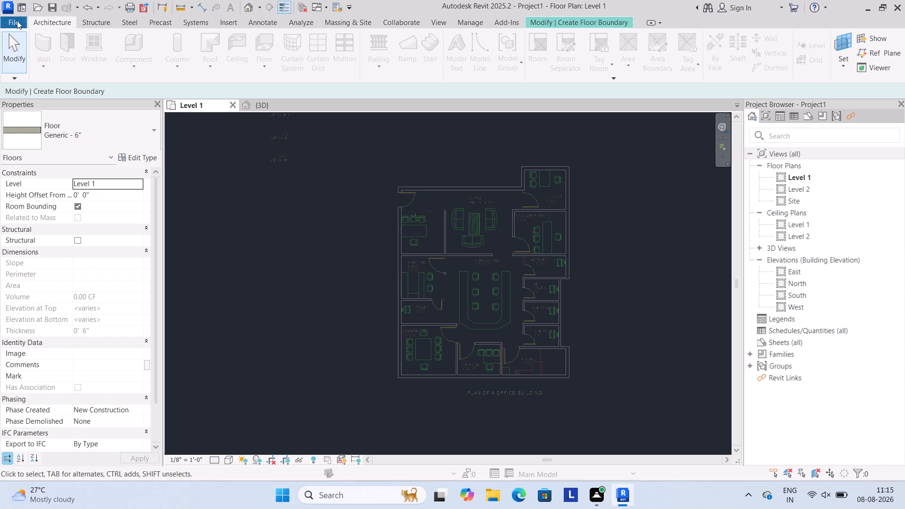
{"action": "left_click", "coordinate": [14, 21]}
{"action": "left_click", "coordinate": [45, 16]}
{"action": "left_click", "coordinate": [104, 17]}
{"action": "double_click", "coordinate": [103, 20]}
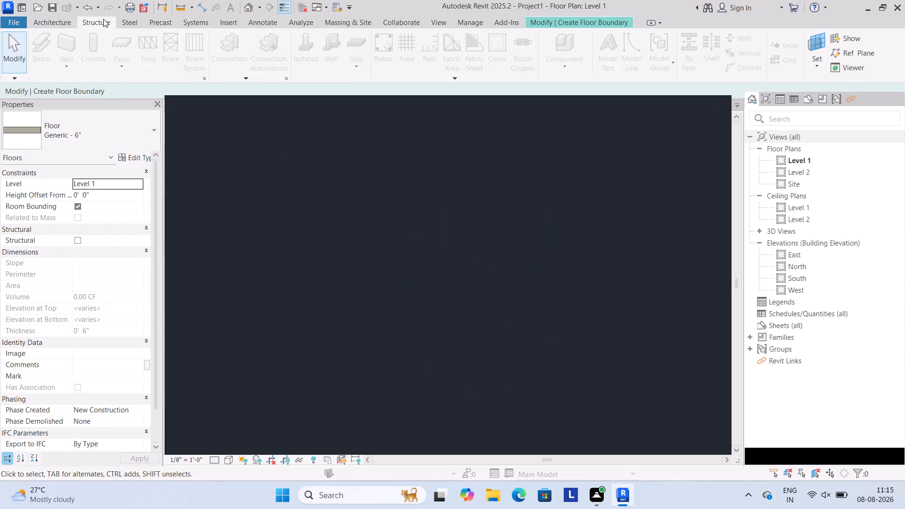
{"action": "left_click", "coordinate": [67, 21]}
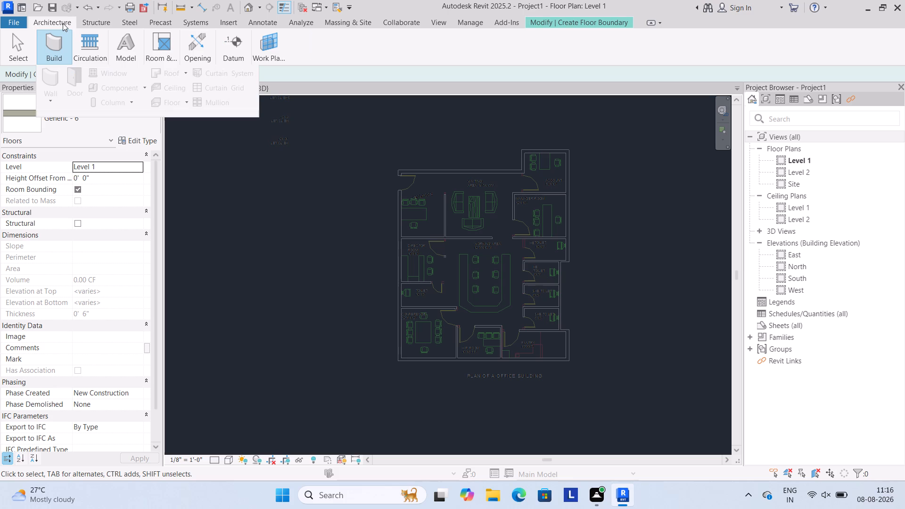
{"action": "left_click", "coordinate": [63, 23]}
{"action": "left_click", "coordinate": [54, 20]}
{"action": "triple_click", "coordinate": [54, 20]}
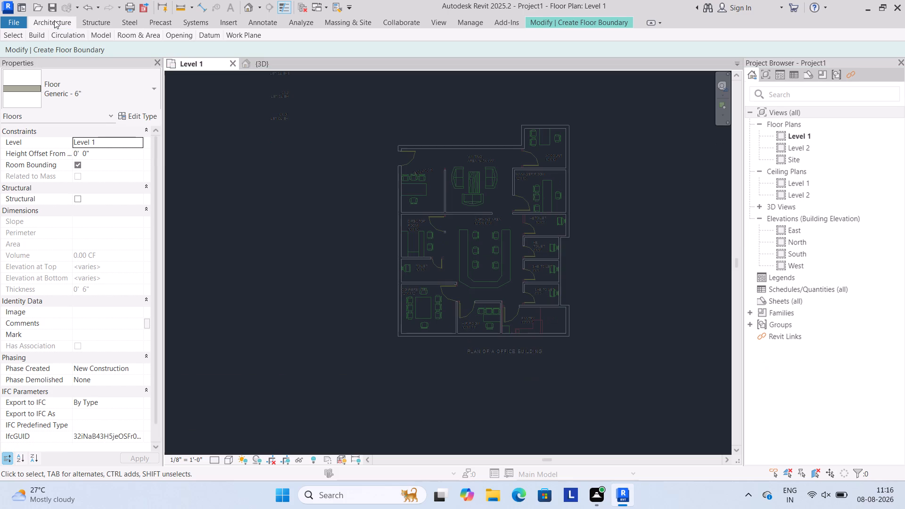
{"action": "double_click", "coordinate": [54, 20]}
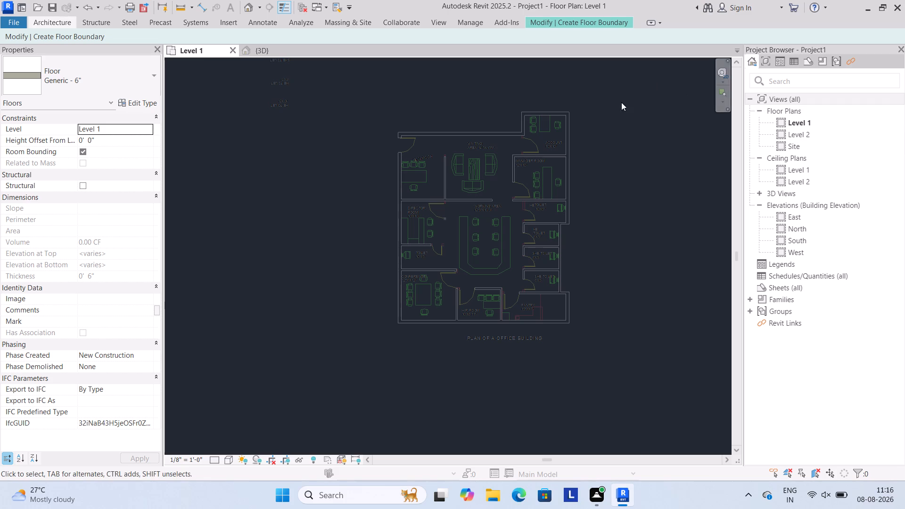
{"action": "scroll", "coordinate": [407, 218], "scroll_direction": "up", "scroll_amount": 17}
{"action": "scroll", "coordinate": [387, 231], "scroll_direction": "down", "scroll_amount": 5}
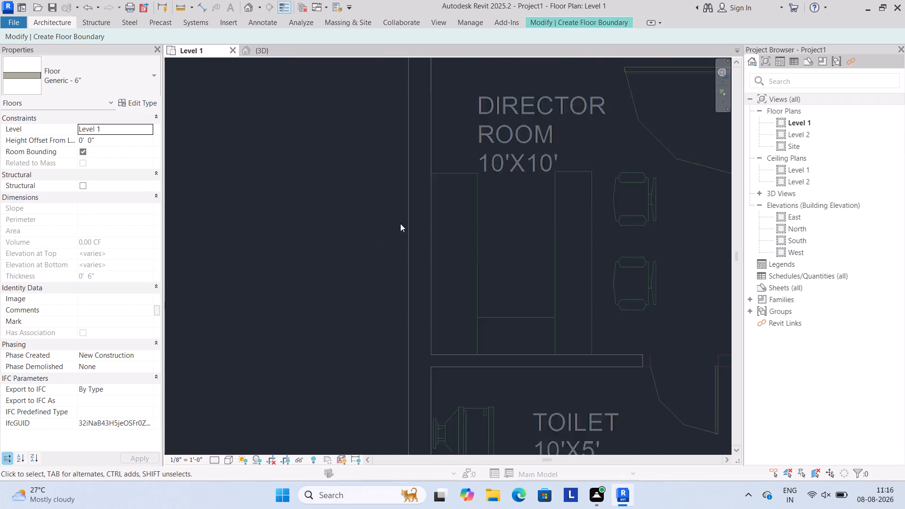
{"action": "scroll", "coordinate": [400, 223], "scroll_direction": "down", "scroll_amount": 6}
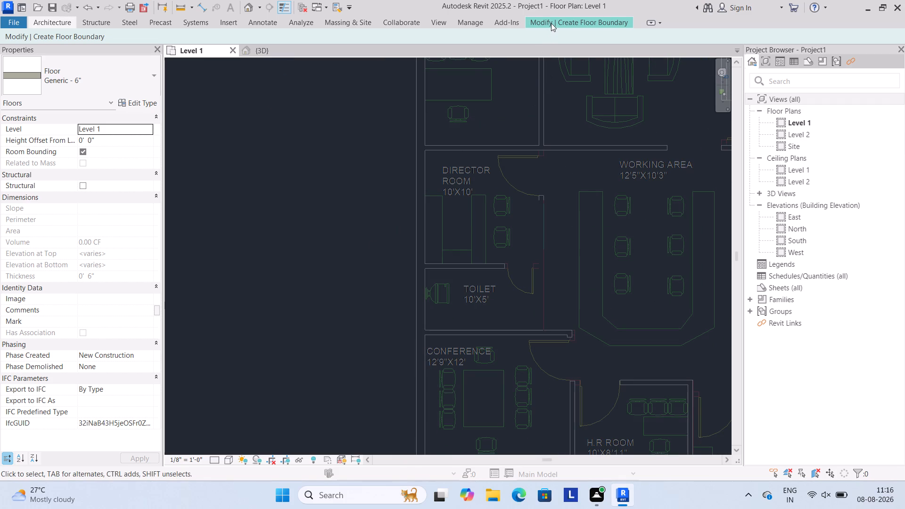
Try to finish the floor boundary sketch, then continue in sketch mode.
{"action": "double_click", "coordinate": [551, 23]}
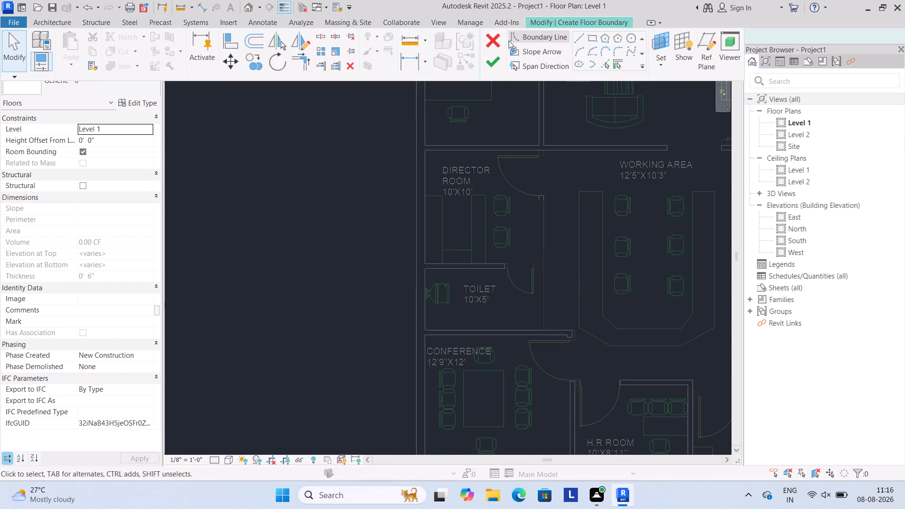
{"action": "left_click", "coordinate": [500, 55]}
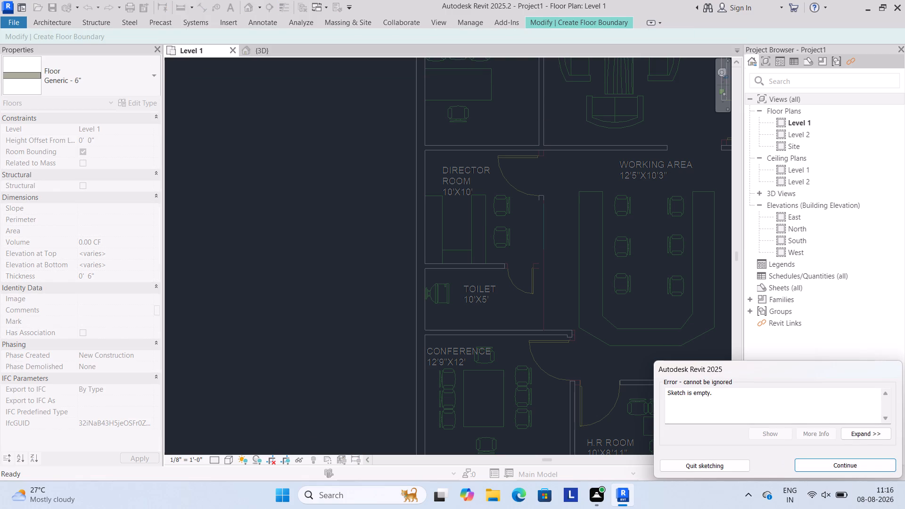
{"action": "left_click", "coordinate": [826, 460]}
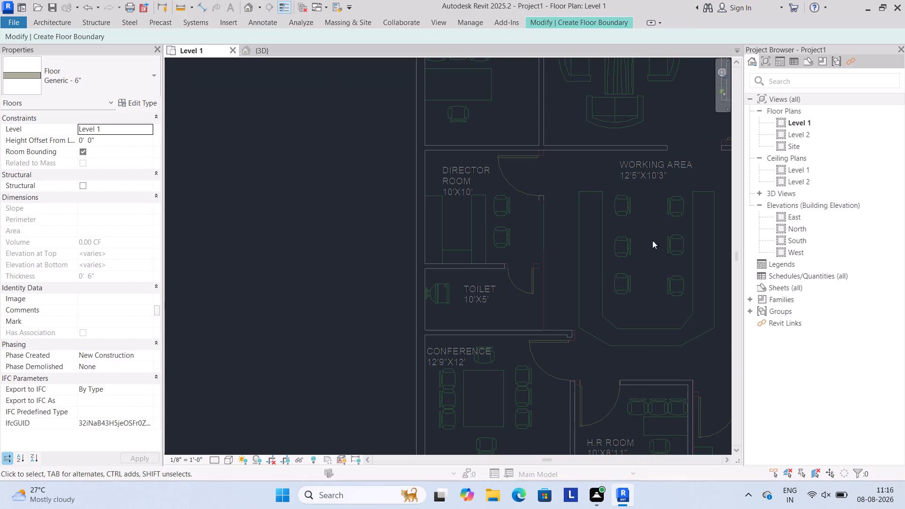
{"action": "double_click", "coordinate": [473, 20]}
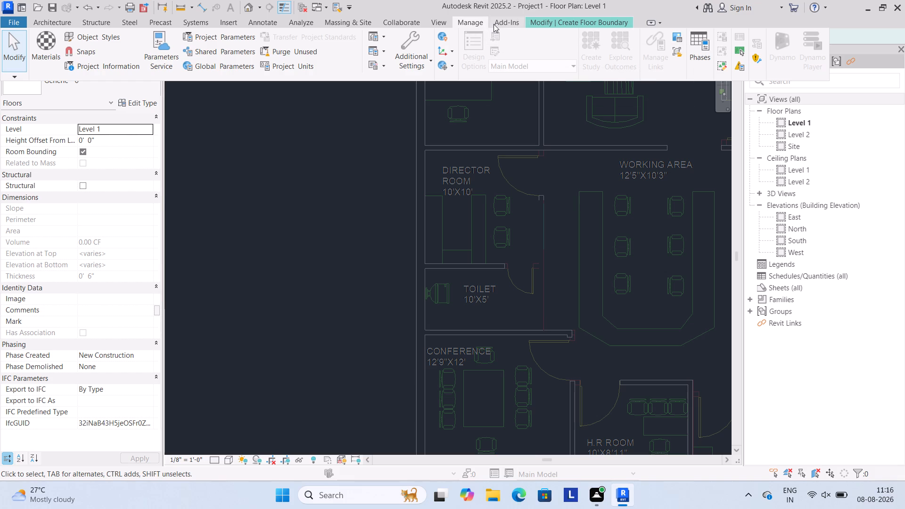
Cancel the floor boundary sketch and confirm discarding the floor.
{"action": "left_click", "coordinate": [537, 23]}
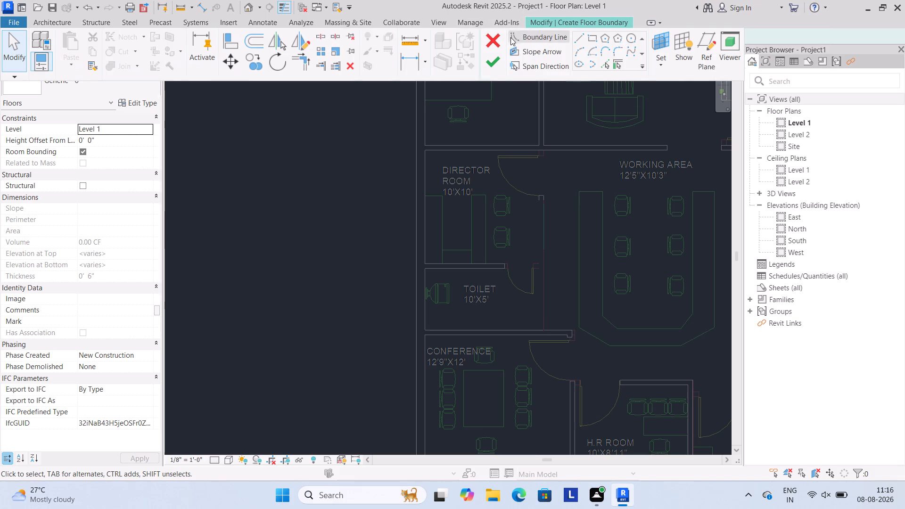
{"action": "left_click", "coordinate": [502, 40]}
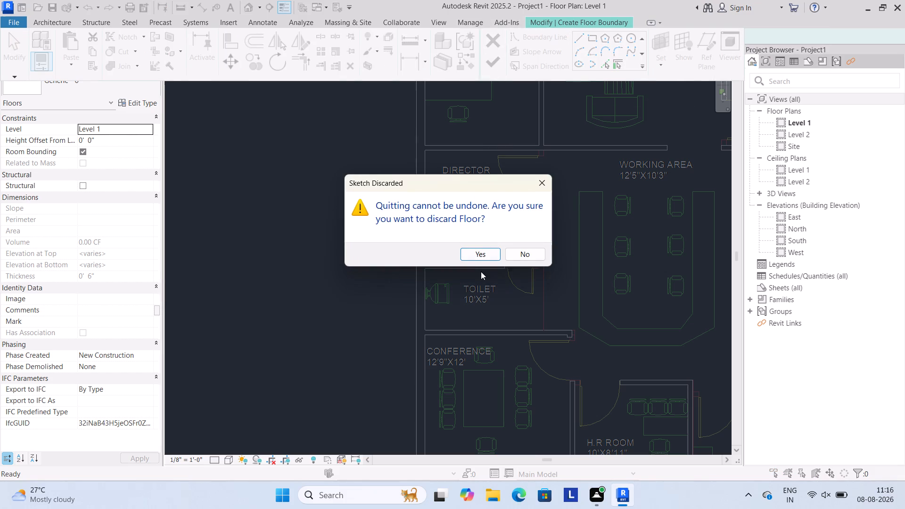
{"action": "left_click", "coordinate": [510, 258]}
{"action": "scroll", "coordinate": [499, 246], "scroll_direction": "down", "scroll_amount": 4}
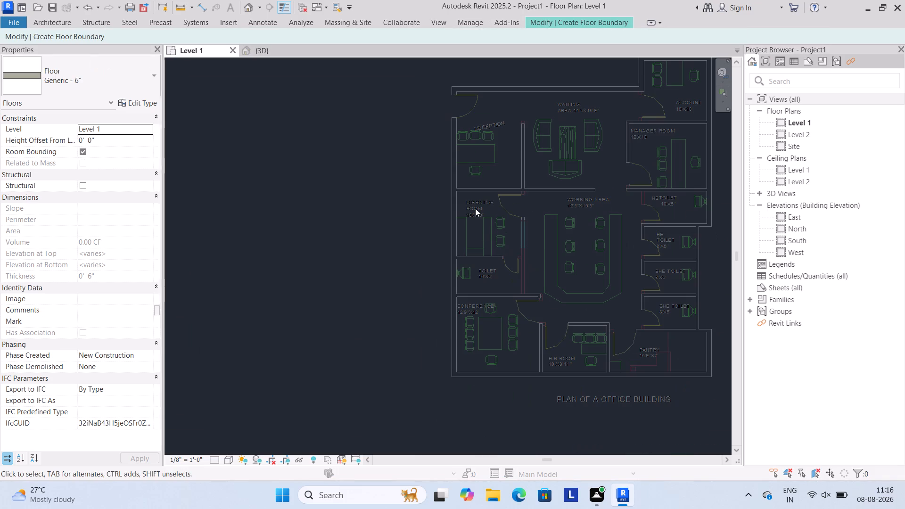
{"action": "left_click", "coordinate": [545, 25]}
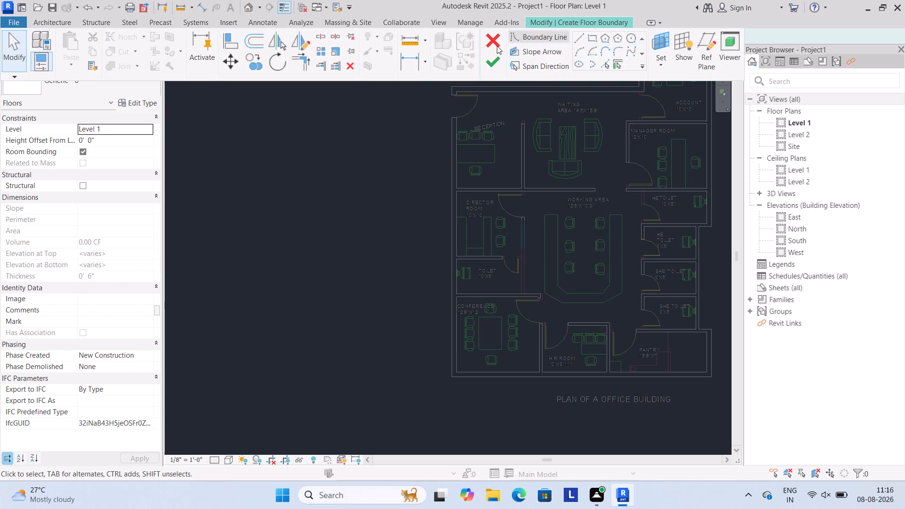
{"action": "left_click", "coordinate": [502, 44]}
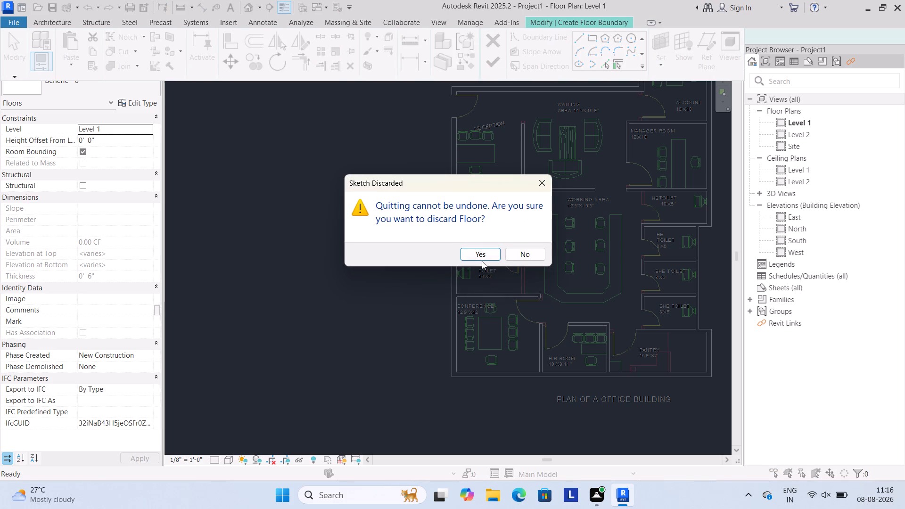
{"action": "left_click", "coordinate": [482, 261]}
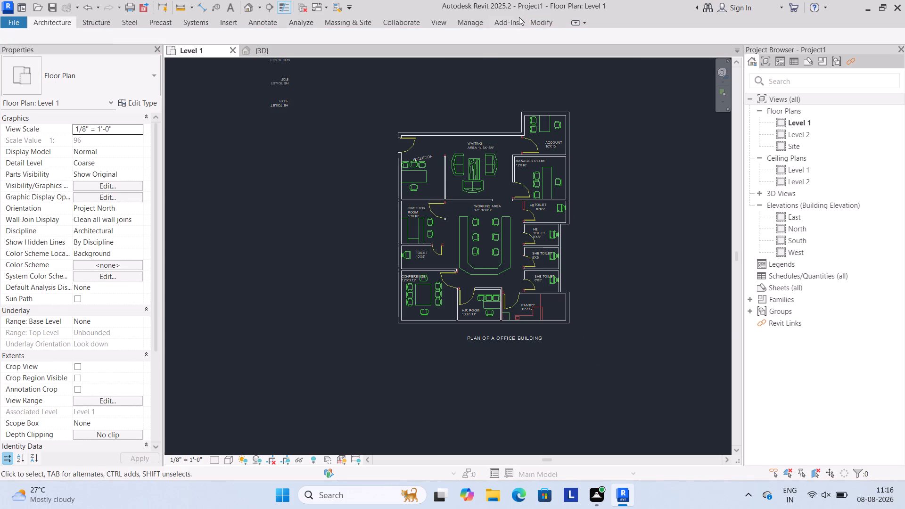
Keep the full ribbon permanently expanded.
{"action": "double_click", "coordinate": [536, 21]}
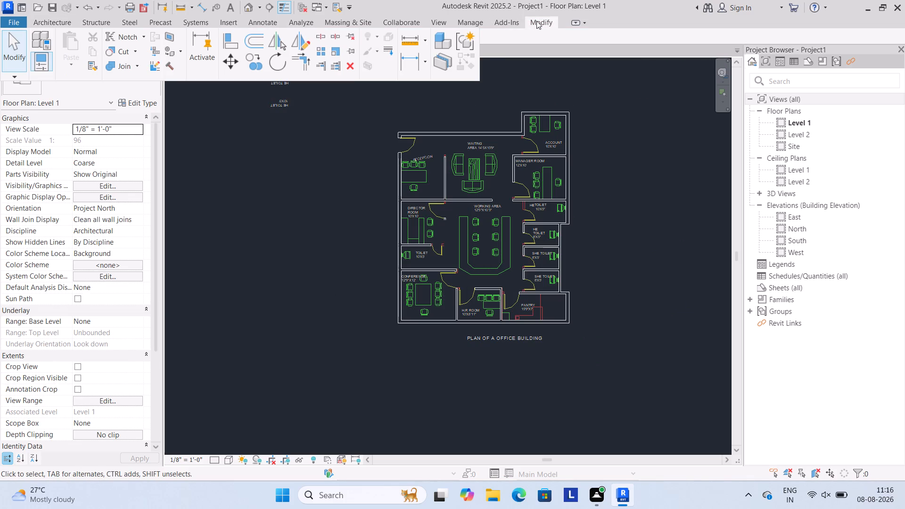
{"action": "double_click", "coordinate": [536, 21]}
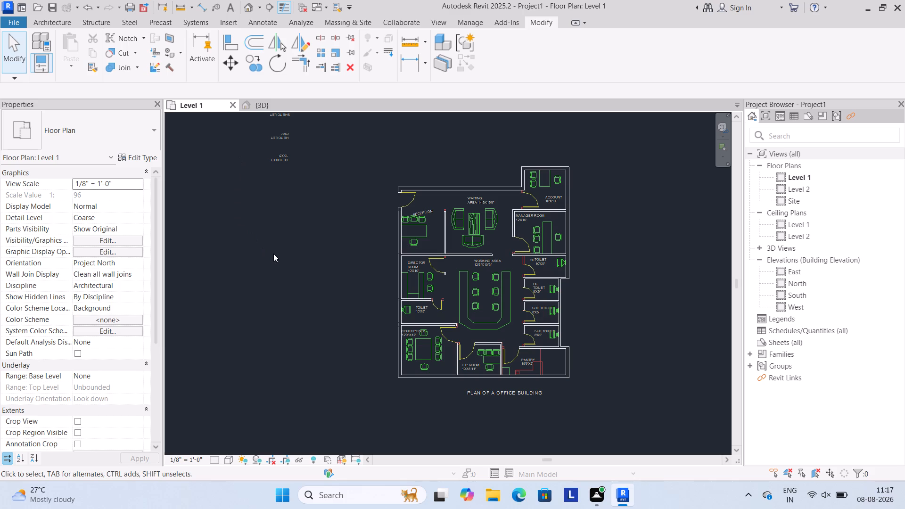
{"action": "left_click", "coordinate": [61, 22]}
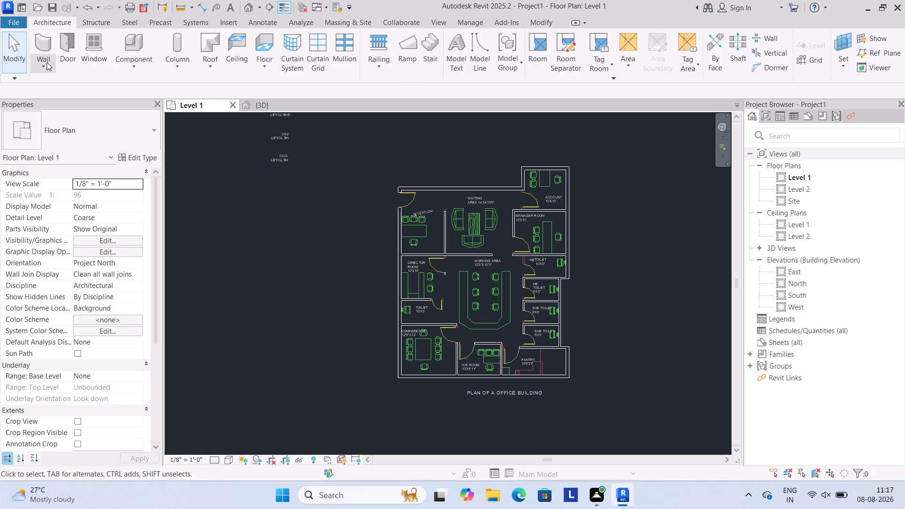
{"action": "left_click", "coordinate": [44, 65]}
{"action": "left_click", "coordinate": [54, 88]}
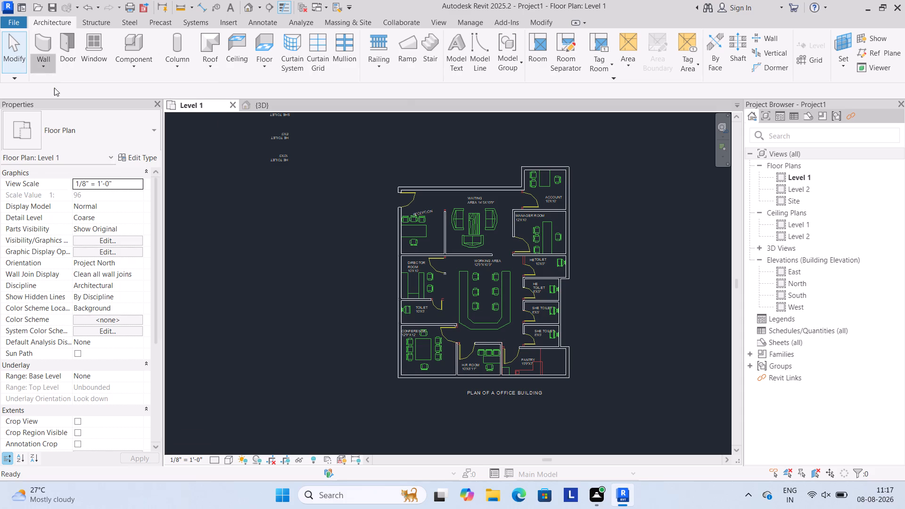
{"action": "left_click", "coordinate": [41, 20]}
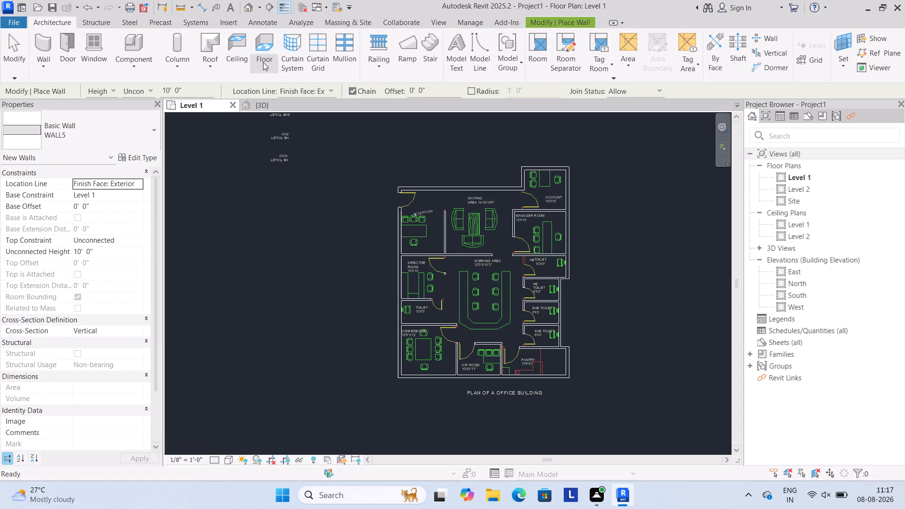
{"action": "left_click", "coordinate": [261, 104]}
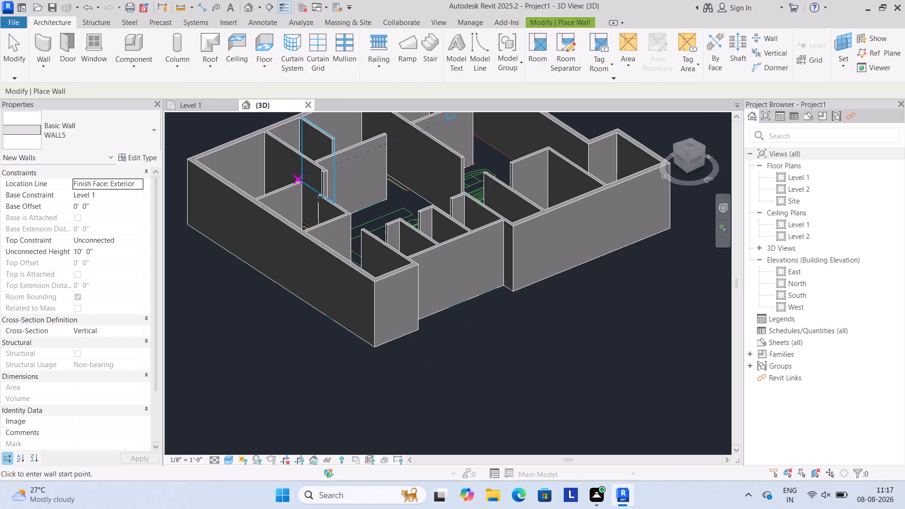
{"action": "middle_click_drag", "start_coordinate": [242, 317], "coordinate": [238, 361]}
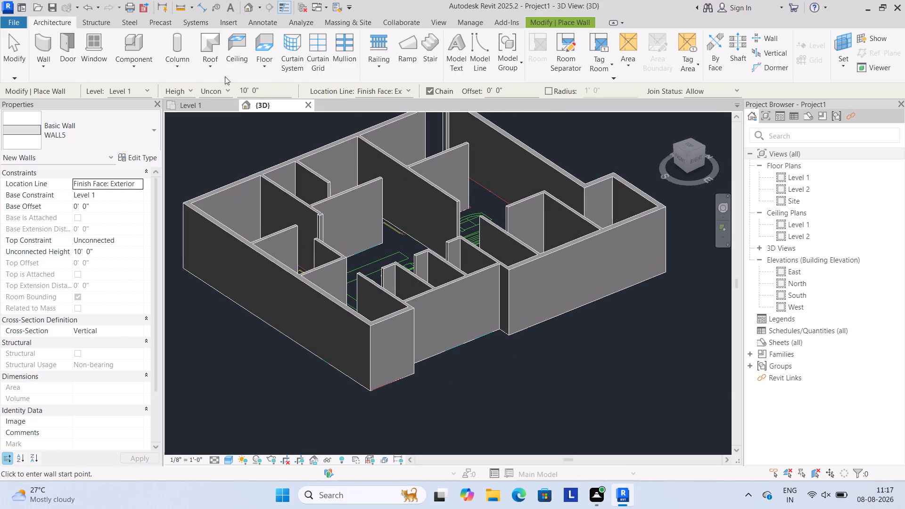
Start a new architectural floor boundary and return to the Level 1 floor plan.
{"action": "left_click", "coordinate": [263, 66]}
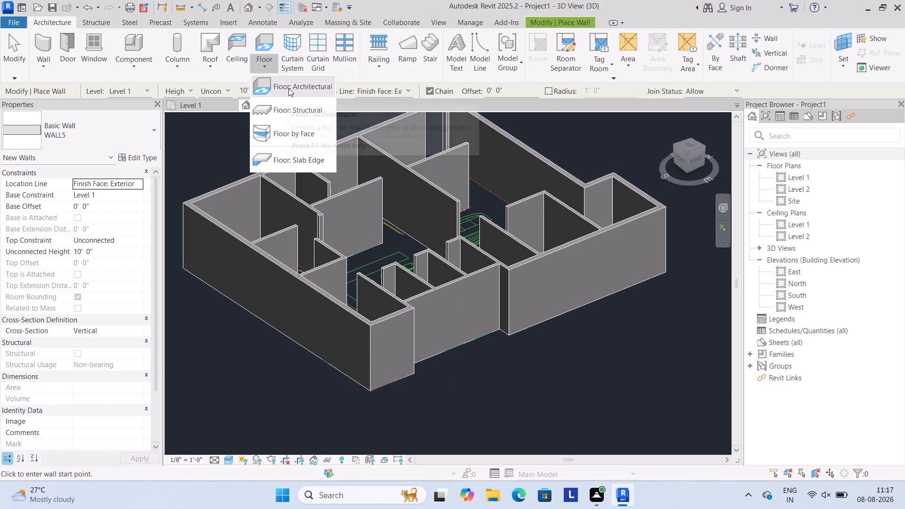
{"action": "left_click", "coordinate": [289, 88]}
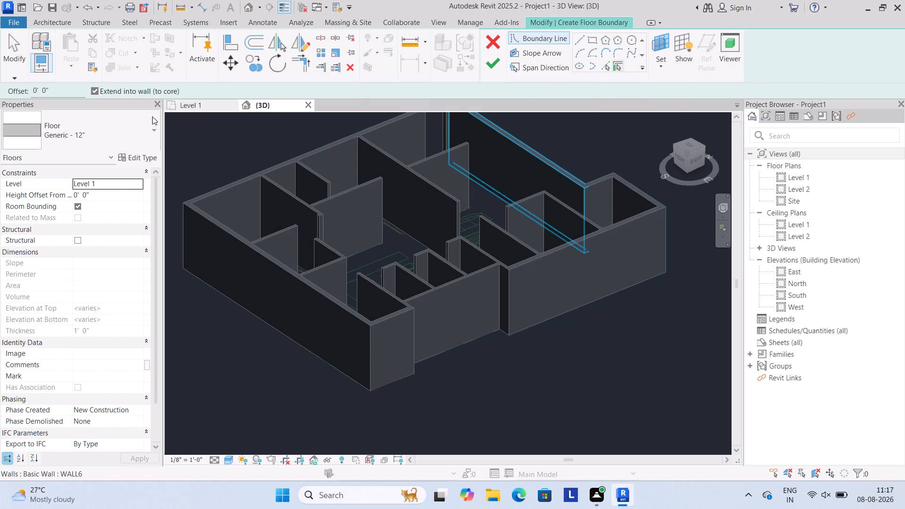
{"action": "left_click", "coordinate": [189, 107]}
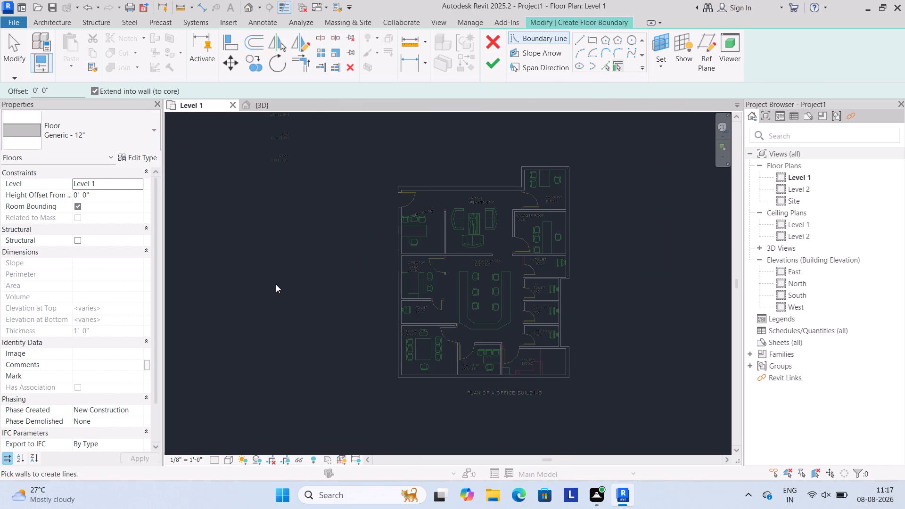
Browse the available floor types for the new floor and pick Generic - 12".
{"action": "left_click", "coordinate": [152, 156]}
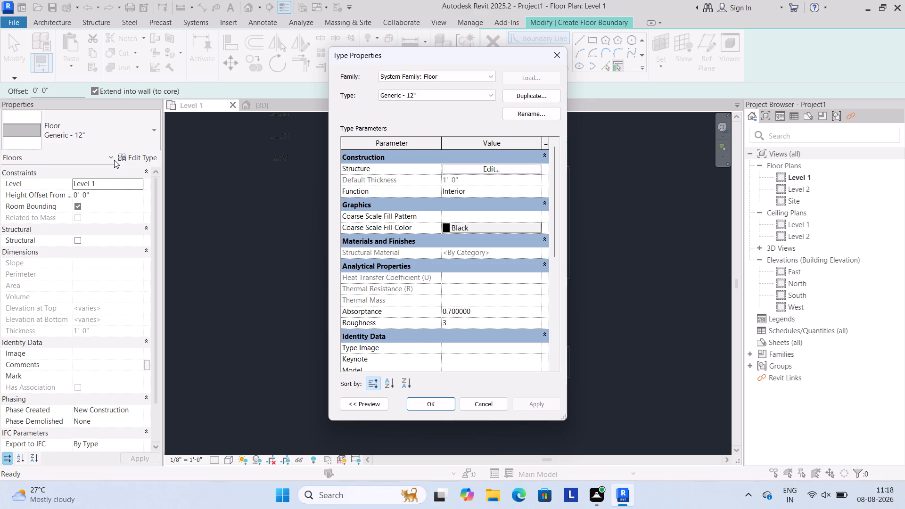
{"action": "left_click", "coordinate": [155, 127]}
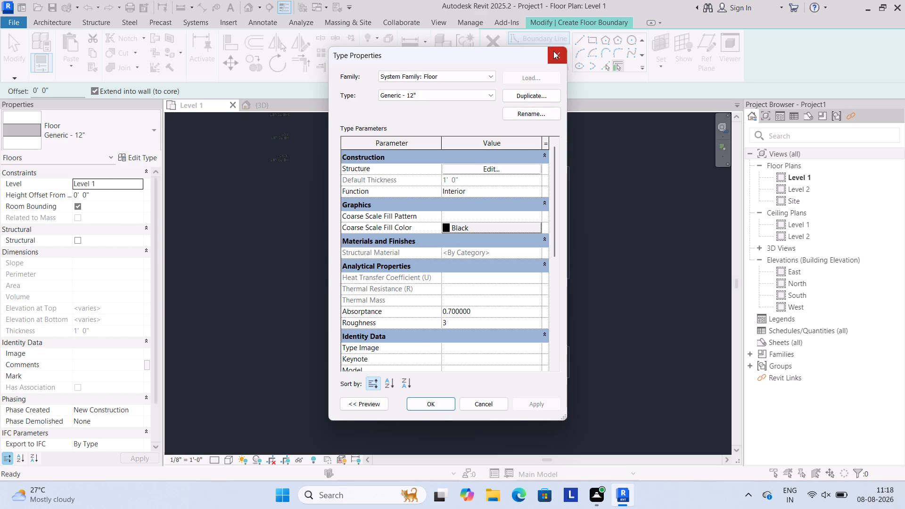
{"action": "left_click", "coordinate": [553, 51]}
{"action": "left_click", "coordinate": [156, 129]}
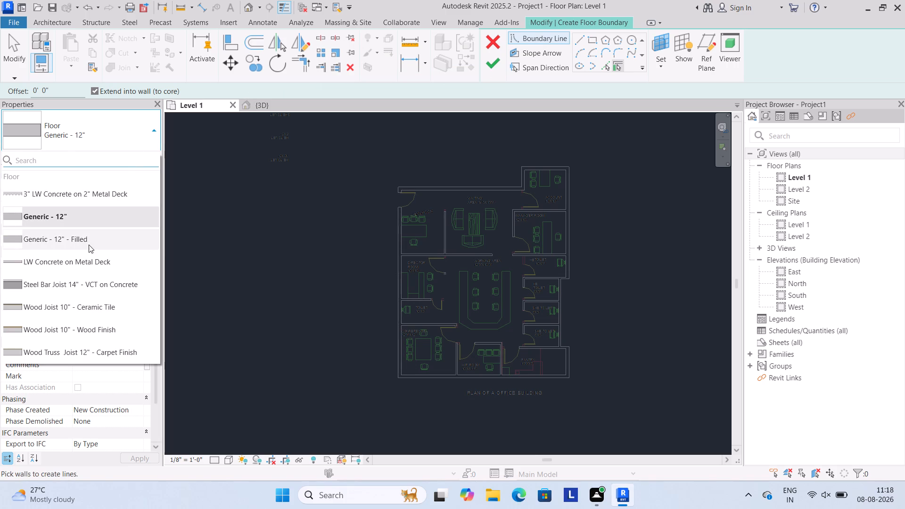
{"action": "middle_click_drag", "start_coordinate": [163, 211], "coordinate": [162, 224]}
{"action": "middle_click_drag", "start_coordinate": [162, 224], "coordinate": [162, 222]}
{"action": "left_click", "coordinate": [165, 201]}
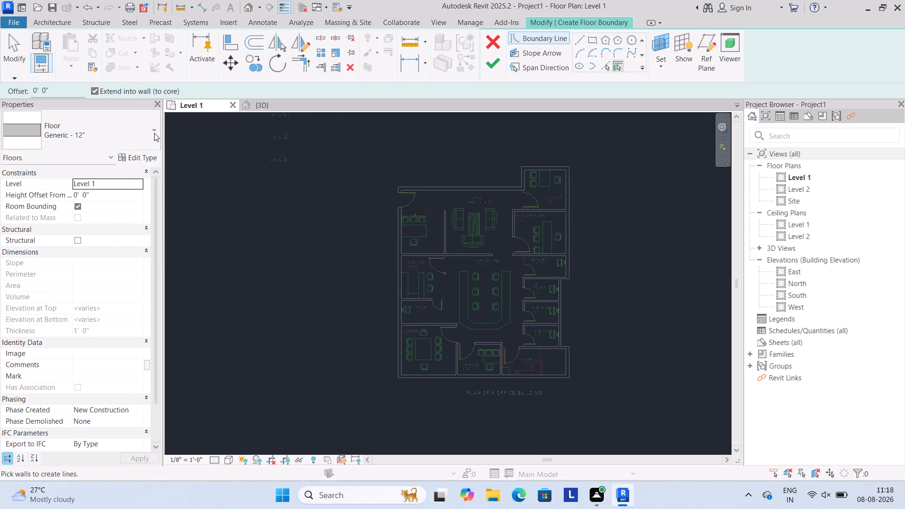
{"action": "left_click", "coordinate": [156, 131]}
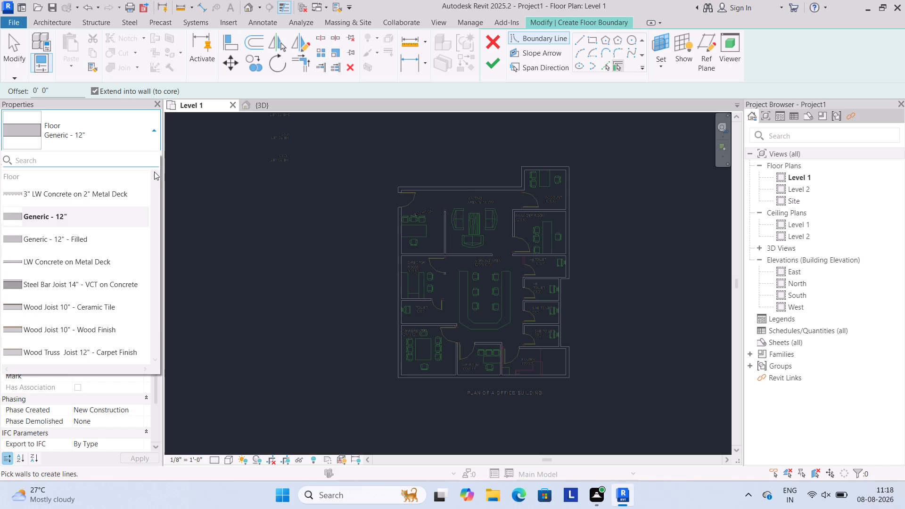
{"action": "left_click_drag", "start_coordinate": [154, 173], "coordinate": [153, 225]}
{"action": "left_click_drag", "start_coordinate": [154, 220], "coordinate": [154, 213]}
{"action": "left_click", "coordinate": [153, 131]}
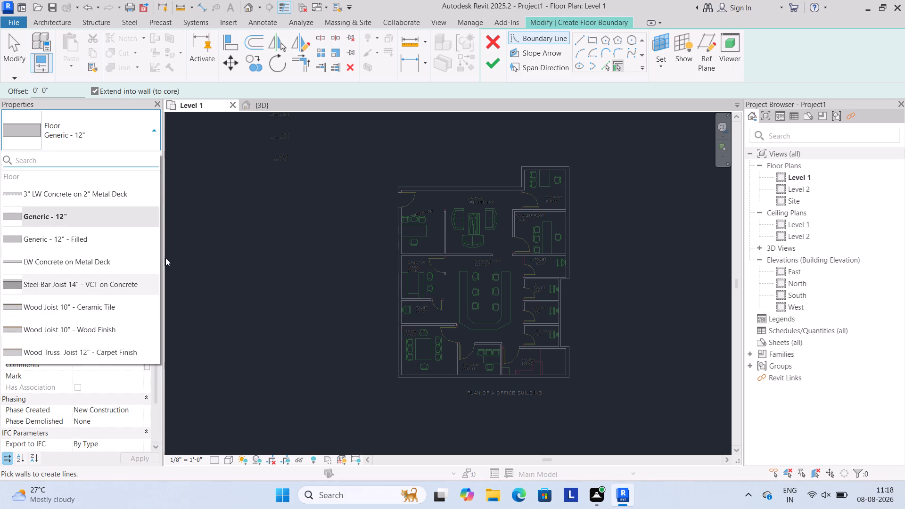
{"action": "left_click_drag", "start_coordinate": [161, 261], "coordinate": [159, 288]}
{"action": "left_click_drag", "start_coordinate": [159, 288], "coordinate": [156, 319]}
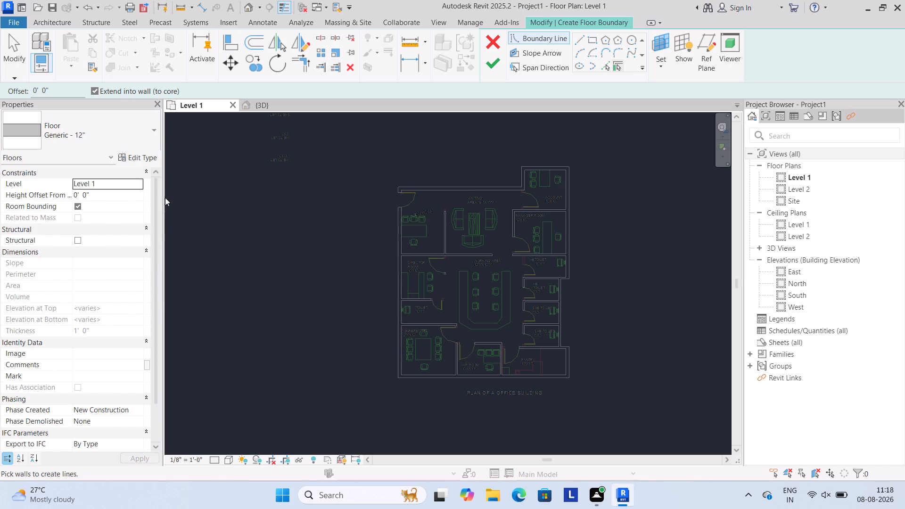
{"action": "left_click", "coordinate": [153, 130]}
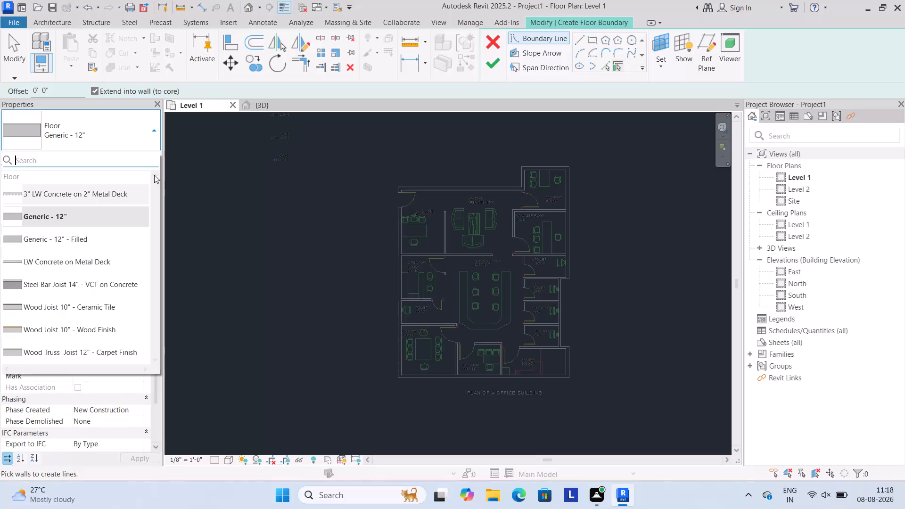
{"action": "left_click", "coordinate": [65, 215]}
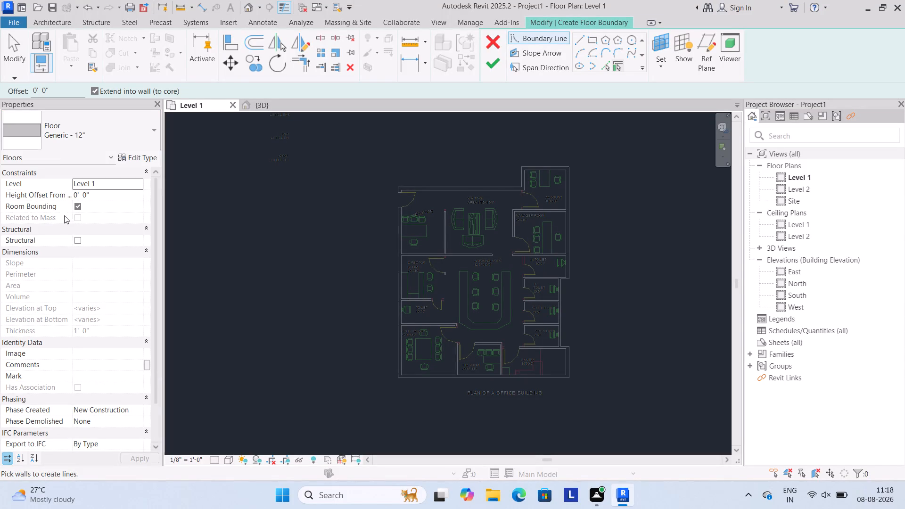
Duplicate the Generic - 12" floor type under the name Generic - 6".
{"action": "left_click", "coordinate": [143, 157]}
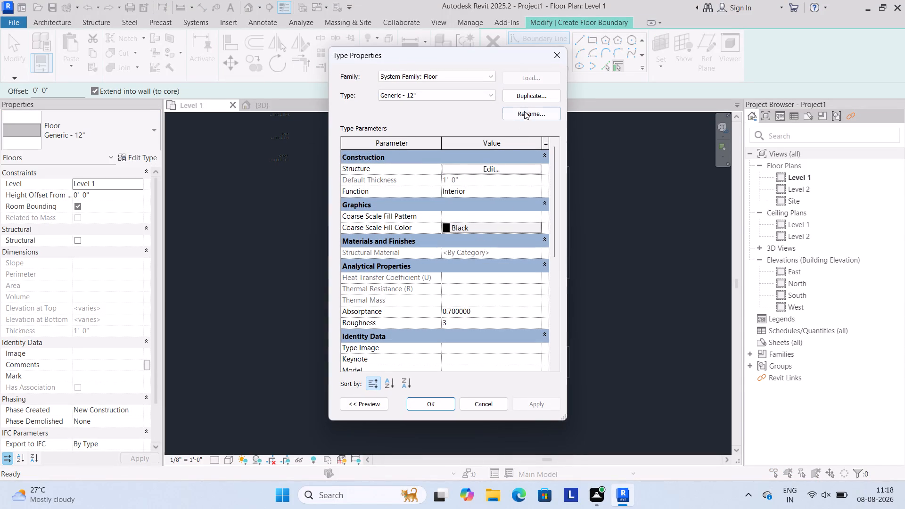
{"action": "left_click", "coordinate": [527, 98]}
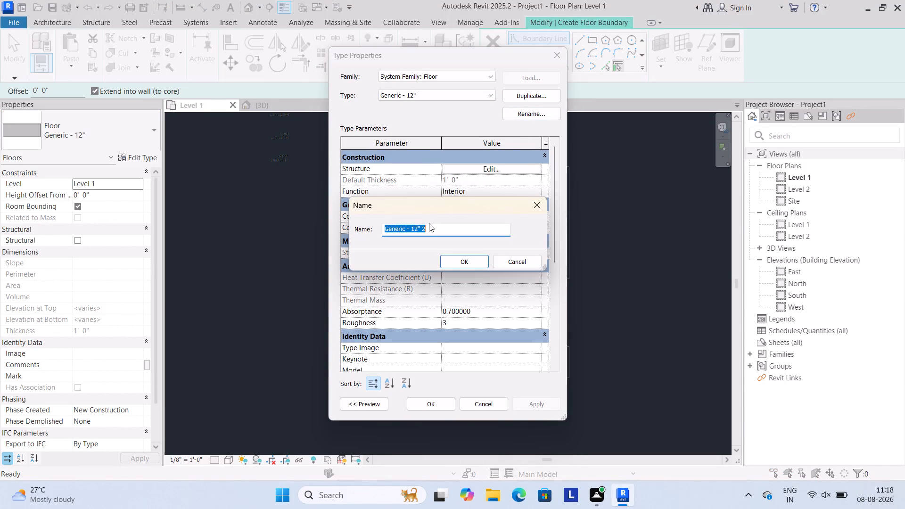
{"action": "left_click", "coordinate": [427, 232]}
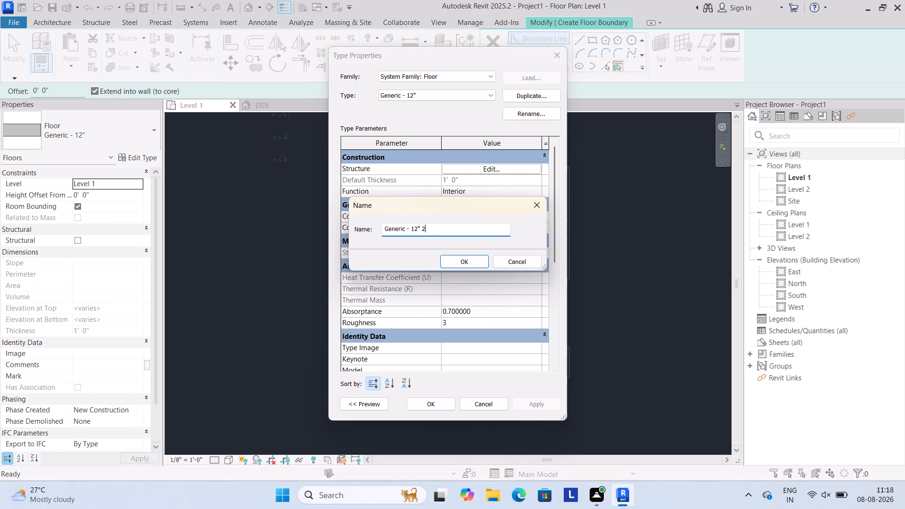
{"action": "key", "text": "BackSpace"}
{"action": "key", "text": "BackSpace"}
{"action": "key", "text": "BackSpace"}
{"action": "key", "text": "BackSpace"}
{"action": "key", "text": "BackSpace"}
{"action": "key", "text": "6"}
{"action": "key", "text": "shift+quotedbl"}
{"action": "left_click", "coordinate": [459, 262]}
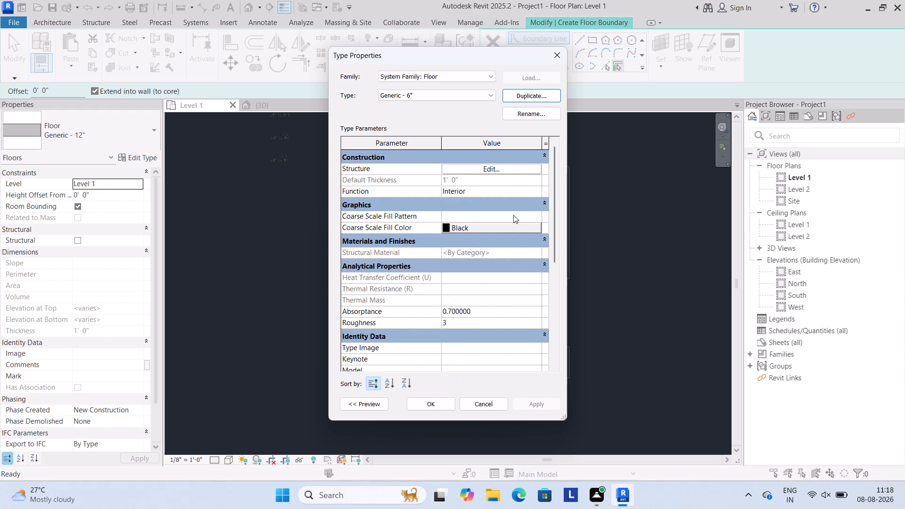
Set the structure layer thickness of the Generic - 6" floor type to 6" and apply the type.
{"action": "left_click", "coordinate": [503, 170]}
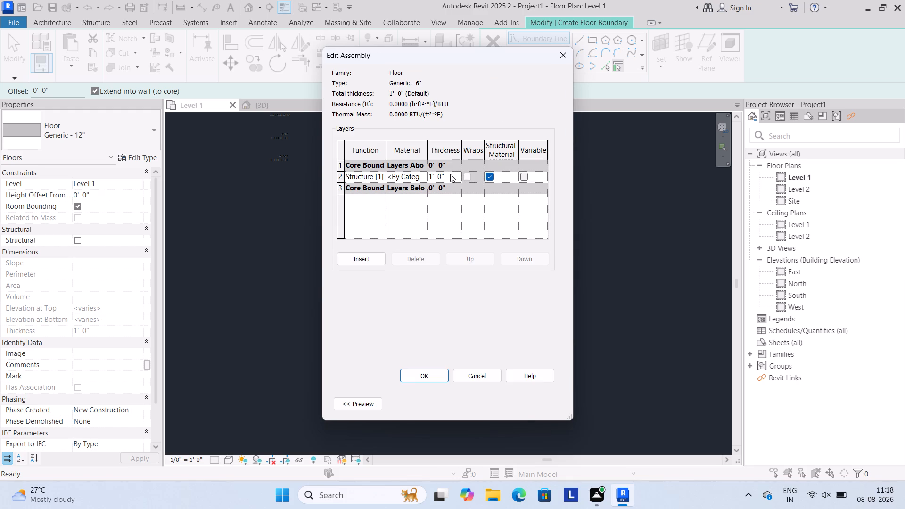
{"action": "left_click", "coordinate": [450, 174]}
{"action": "key", "text": "BackSpace"}
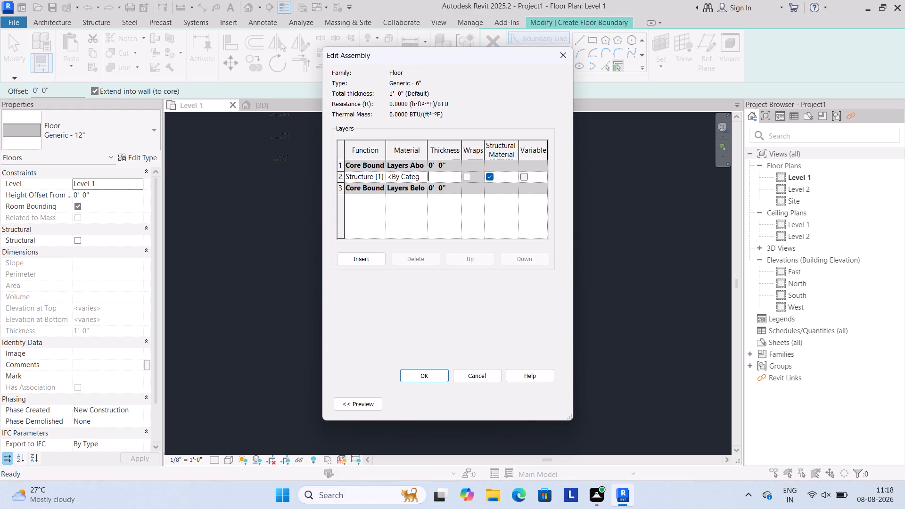
{"action": "key", "text": "6"}
{"action": "key", "text": "shift+quotedbl"}
{"action": "left_click", "coordinate": [423, 376]}
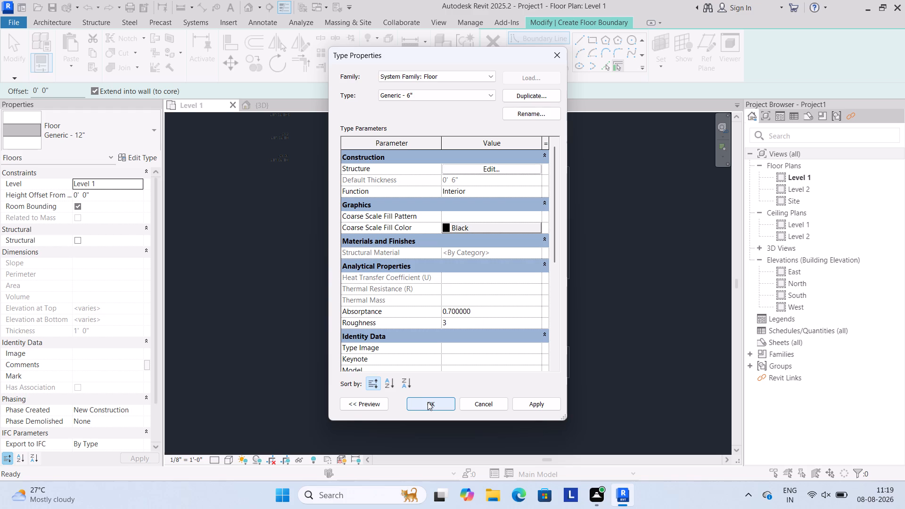
{"action": "left_click", "coordinate": [428, 402]}
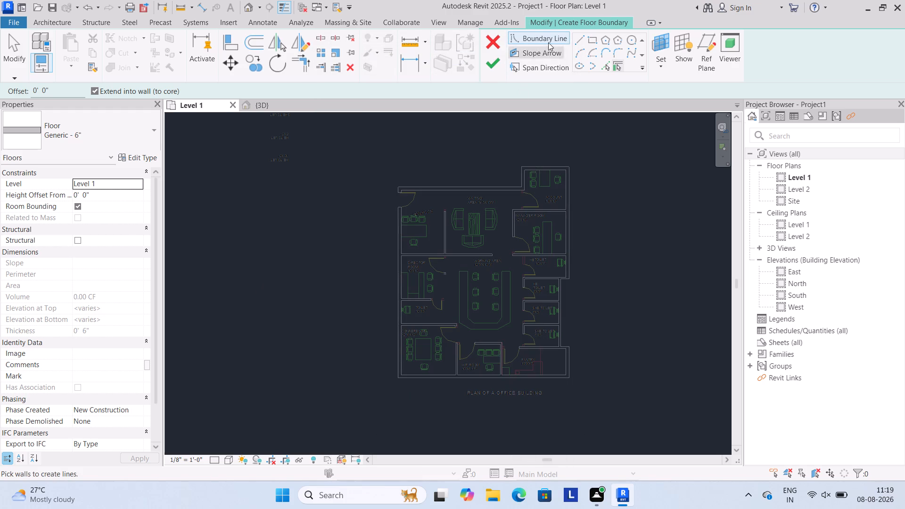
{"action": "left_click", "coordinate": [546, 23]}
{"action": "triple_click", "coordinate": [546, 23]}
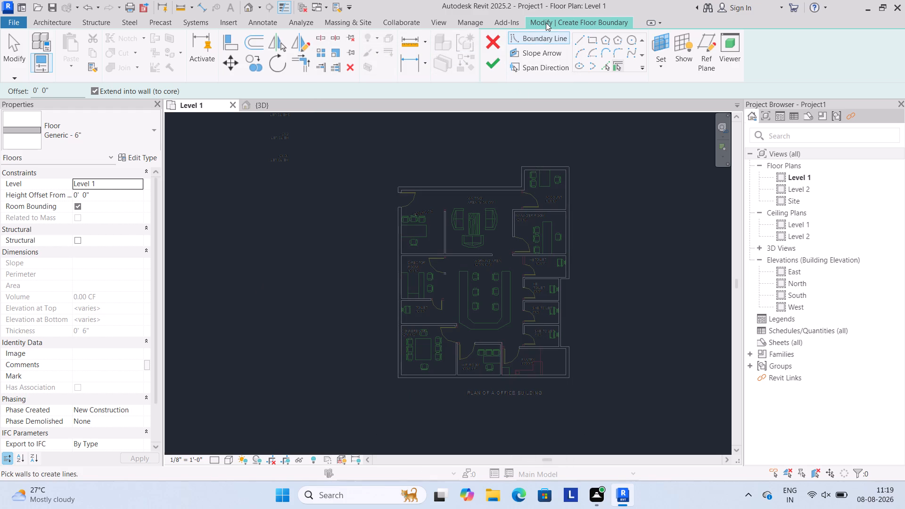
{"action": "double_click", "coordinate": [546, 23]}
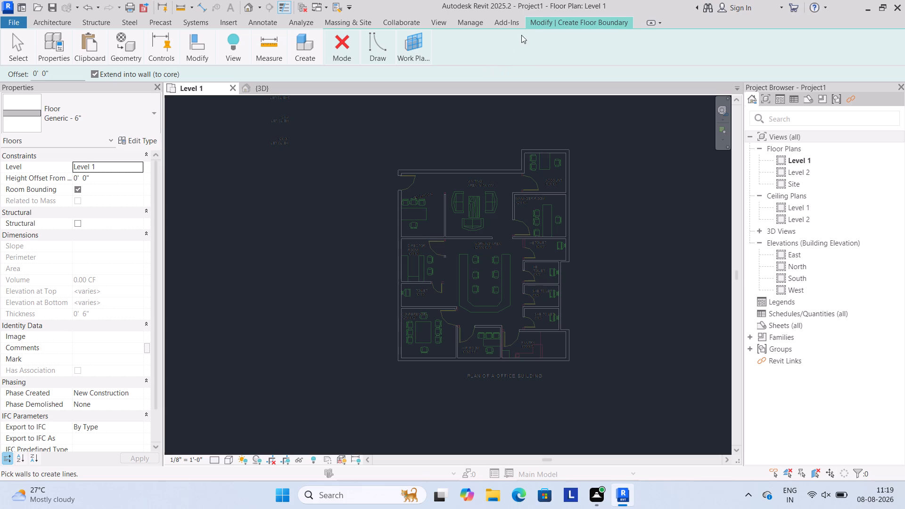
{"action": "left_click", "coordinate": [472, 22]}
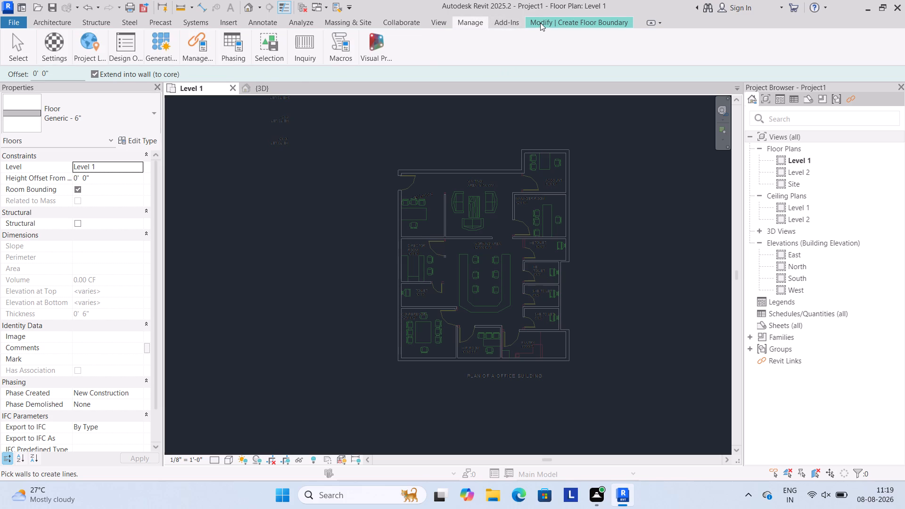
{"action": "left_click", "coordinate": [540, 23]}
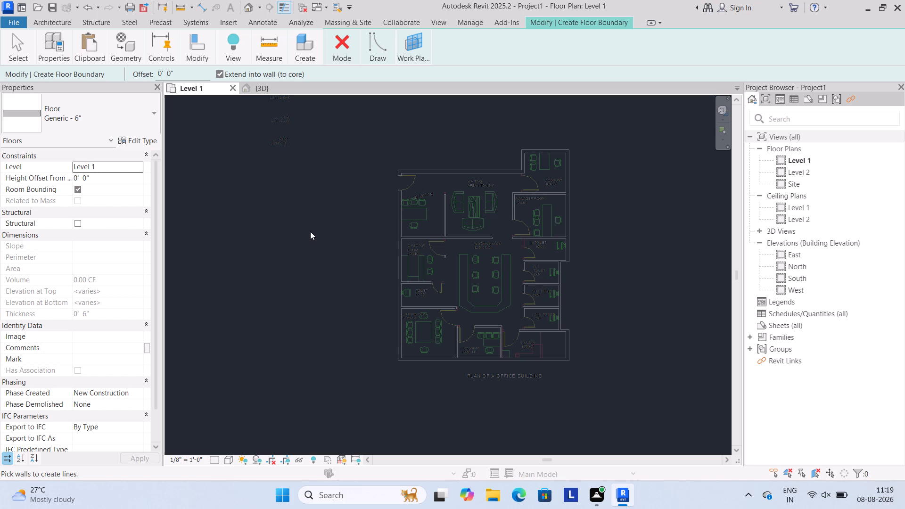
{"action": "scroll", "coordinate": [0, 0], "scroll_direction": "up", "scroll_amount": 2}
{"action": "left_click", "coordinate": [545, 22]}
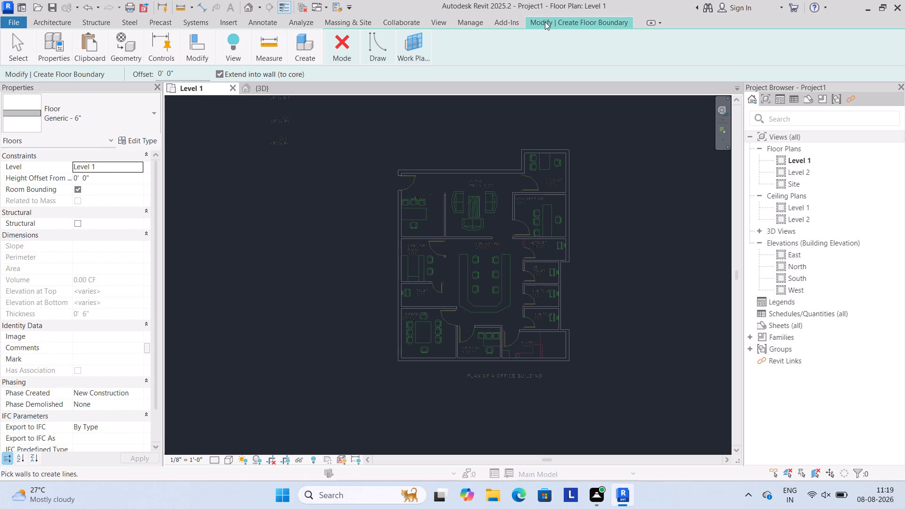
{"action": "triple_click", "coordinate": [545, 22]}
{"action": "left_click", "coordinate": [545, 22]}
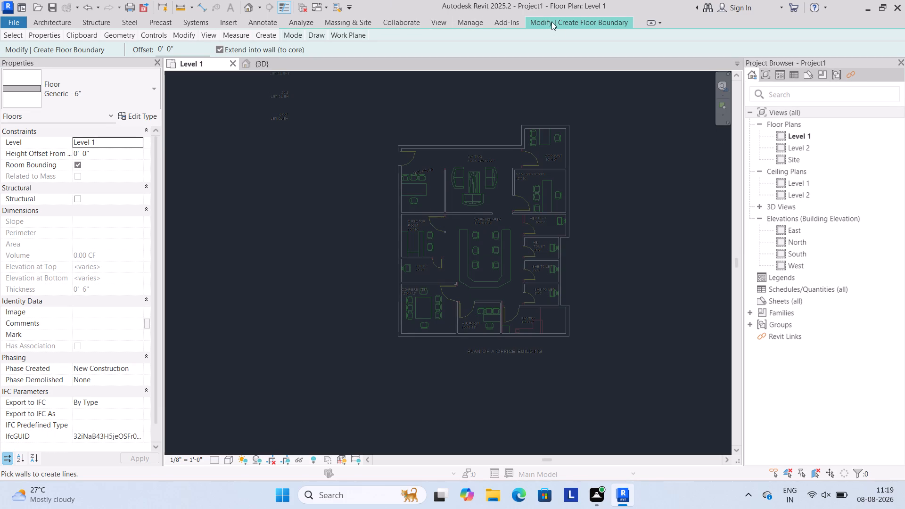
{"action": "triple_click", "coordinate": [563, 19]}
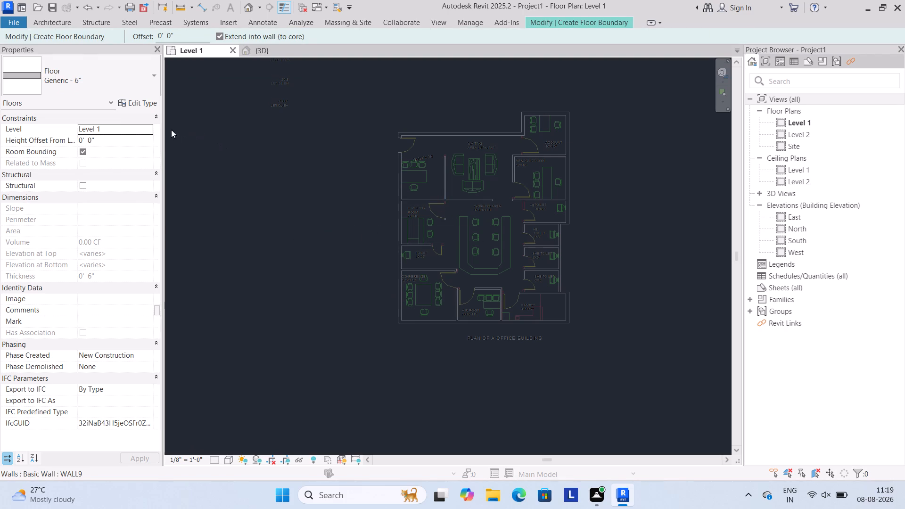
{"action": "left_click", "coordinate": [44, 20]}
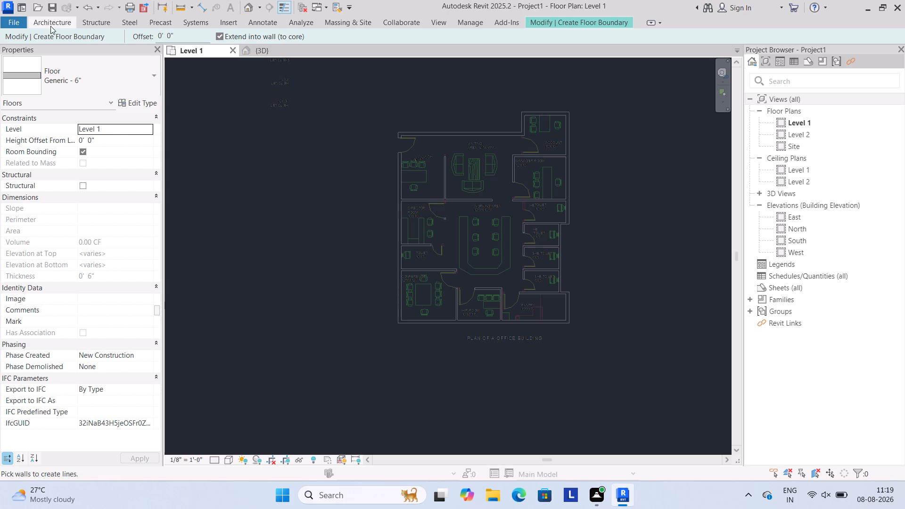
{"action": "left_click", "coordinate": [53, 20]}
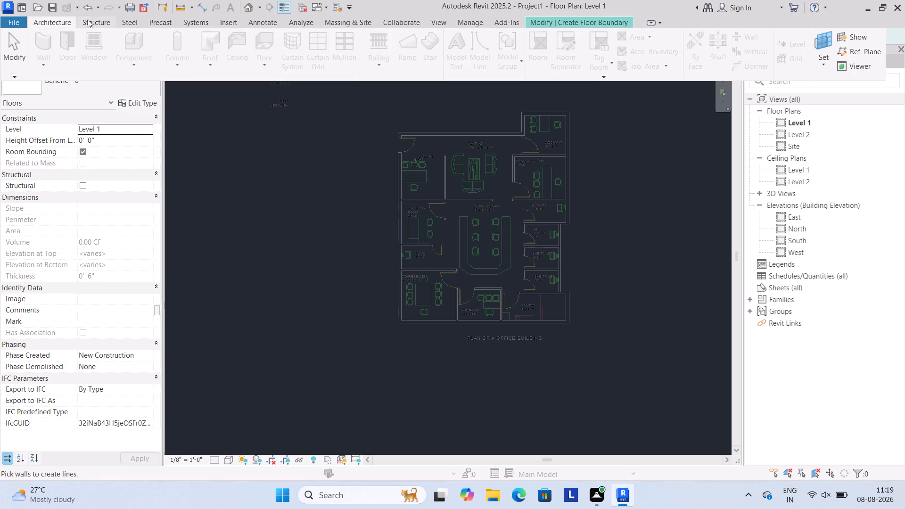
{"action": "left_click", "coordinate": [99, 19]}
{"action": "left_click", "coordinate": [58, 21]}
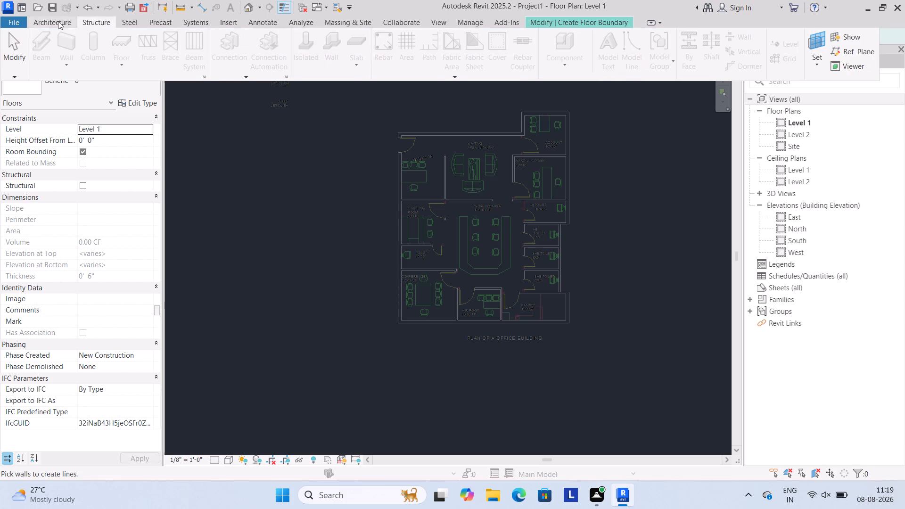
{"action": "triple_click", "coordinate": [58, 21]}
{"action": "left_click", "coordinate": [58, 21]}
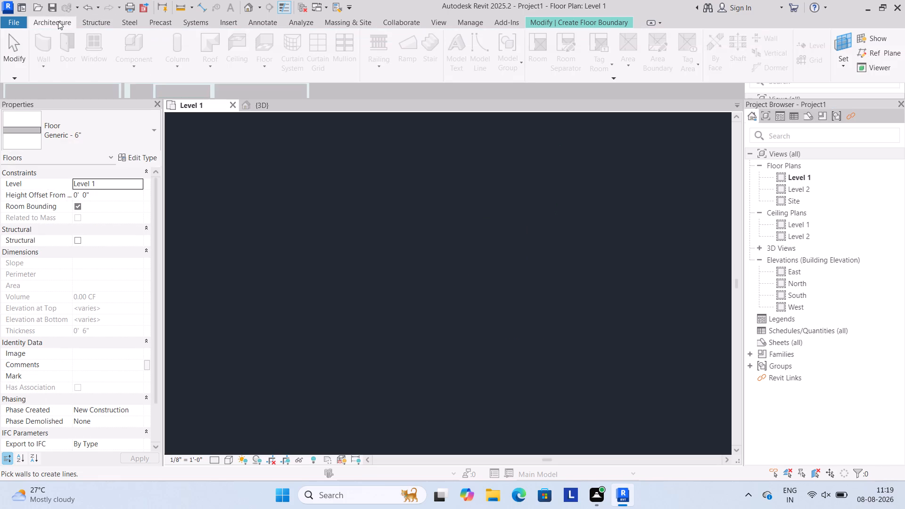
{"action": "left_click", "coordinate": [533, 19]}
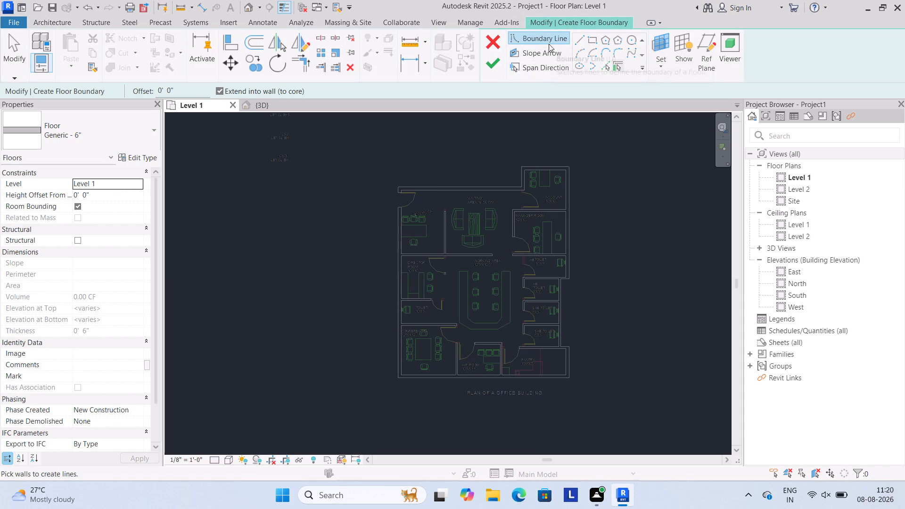
Use Pick Lines to add floor boundary lines on the short wall-end edges at the entrance corner beside Reception.
{"action": "left_click", "coordinate": [606, 66]}
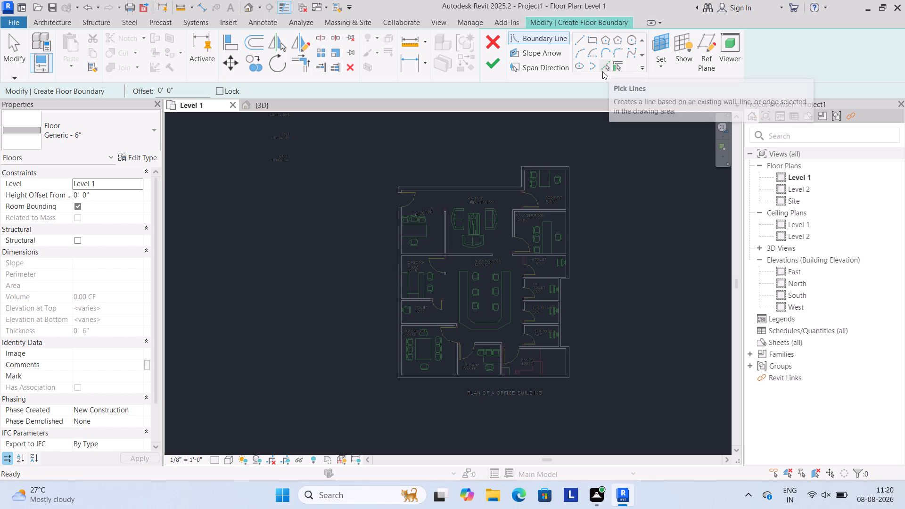
{"action": "left_click", "coordinate": [397, 187]}
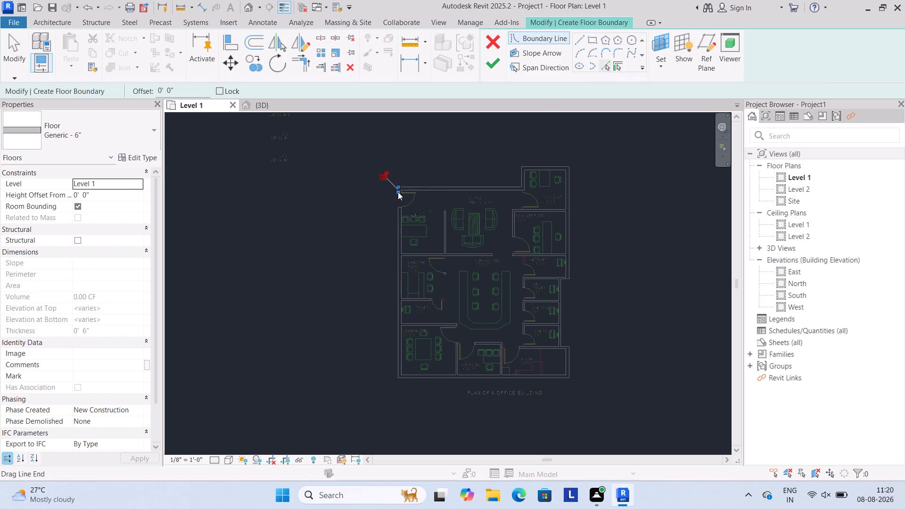
{"action": "scroll", "coordinate": [401, 189], "scroll_direction": "up", "scroll_amount": 3}
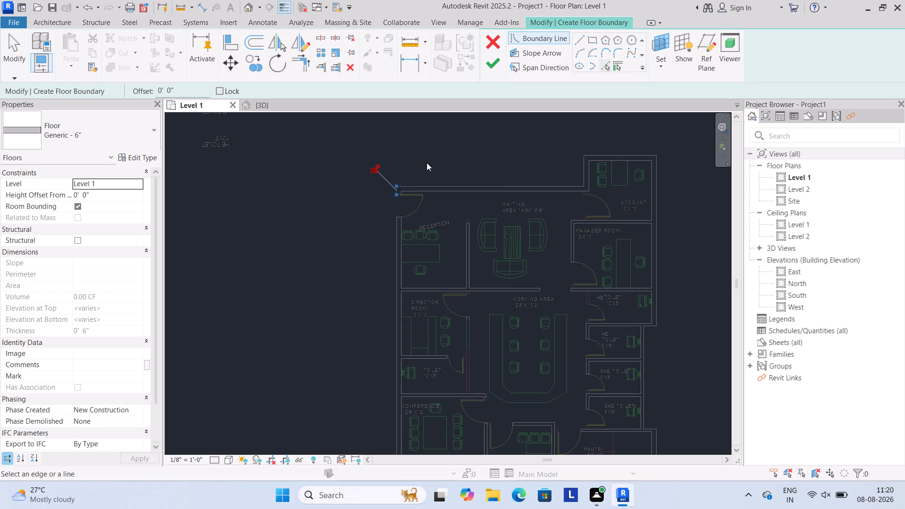
{"action": "key", "text": "Escape"}
{"action": "left_click", "coordinate": [606, 65]}
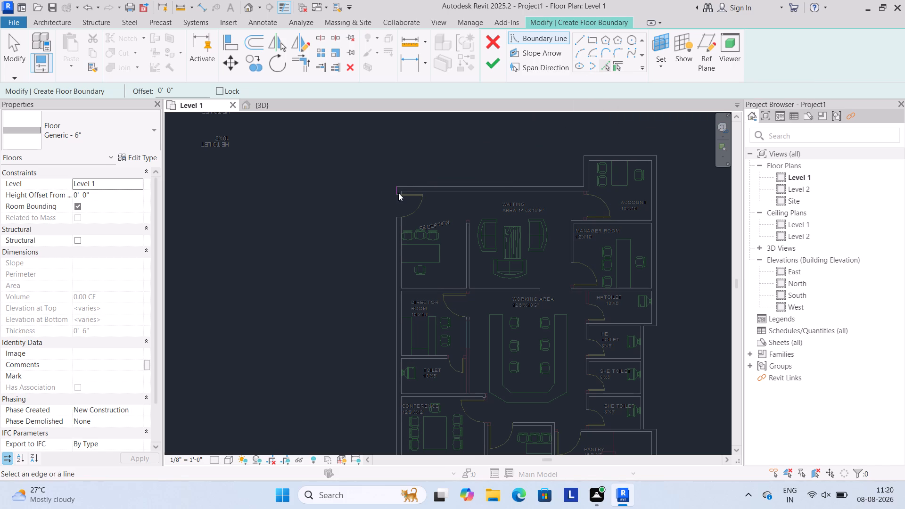
{"action": "scroll", "coordinate": [387, 199], "scroll_direction": "up", "scroll_amount": 2}
{"action": "left_click", "coordinate": [398, 189]}
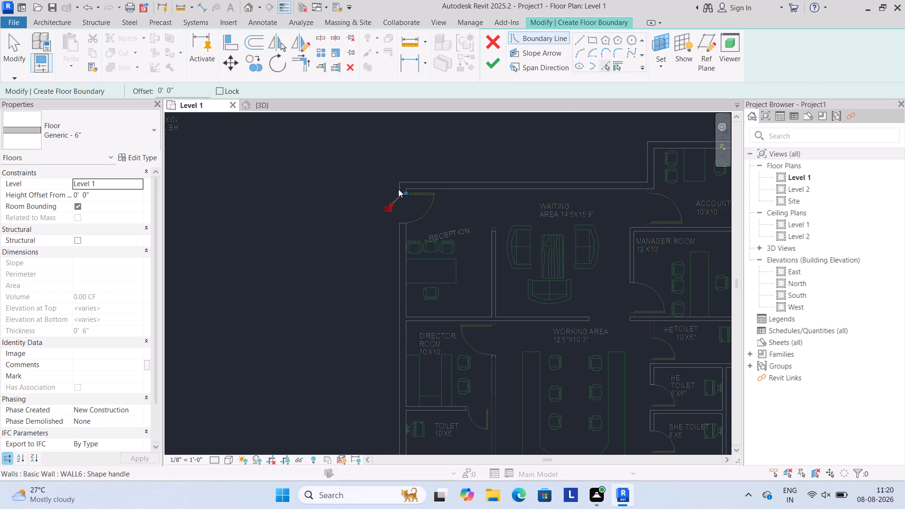
{"action": "left_click", "coordinate": [398, 181]}
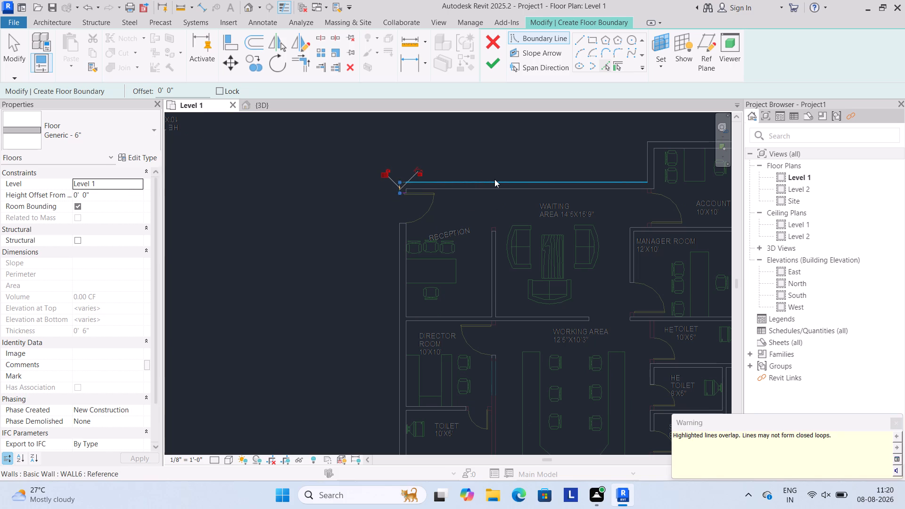
{"action": "scroll", "coordinate": [499, 181], "scroll_direction": "down", "scroll_amount": 2}
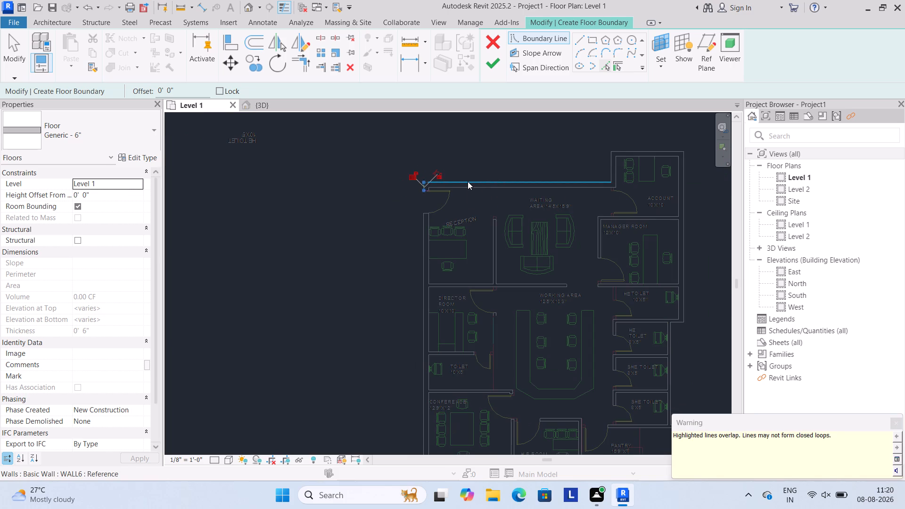
{"action": "key", "text": "Escape"}
Use Pick Lines to add floor boundary lines along the entrance wall end and the outer wall edges of the Waiting Area, Account and Manager Room.
{"action": "scroll", "coordinate": [386, 208], "scroll_direction": "down", "scroll_amount": 2}
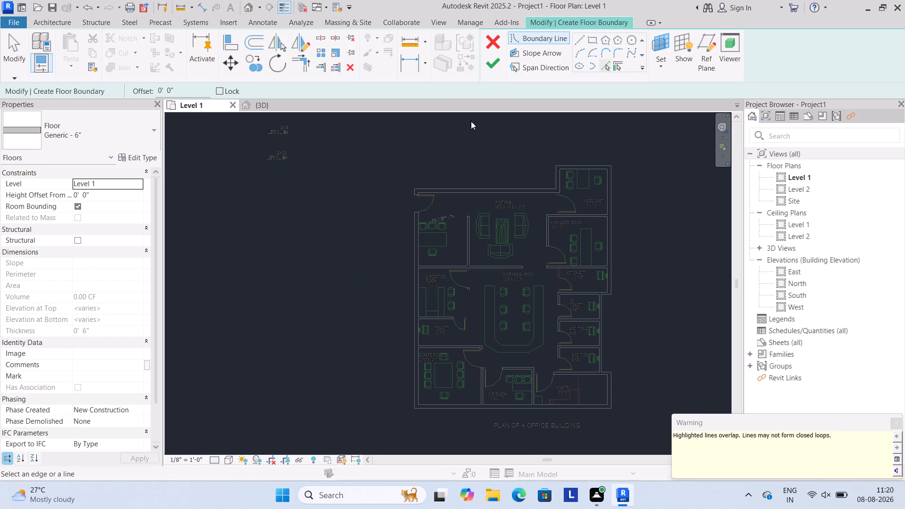
{"action": "left_click", "coordinate": [607, 67]}
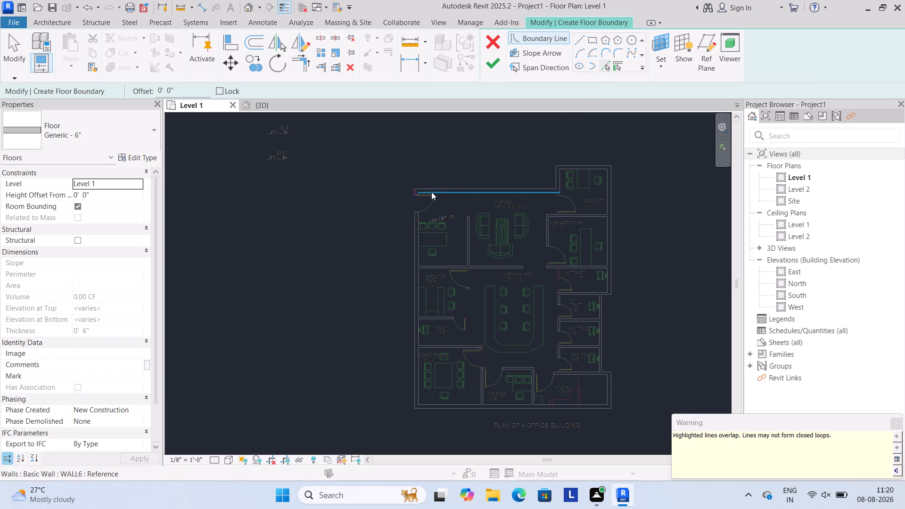
{"action": "scroll", "coordinate": [422, 193], "scroll_direction": "up", "scroll_amount": 2}
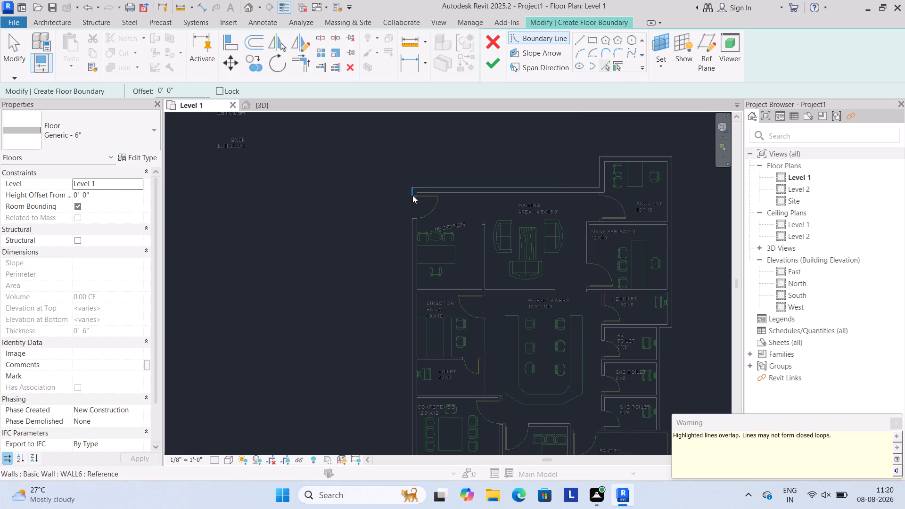
{"action": "left_click", "coordinate": [412, 195]}
{"action": "left_click", "coordinate": [443, 185]}
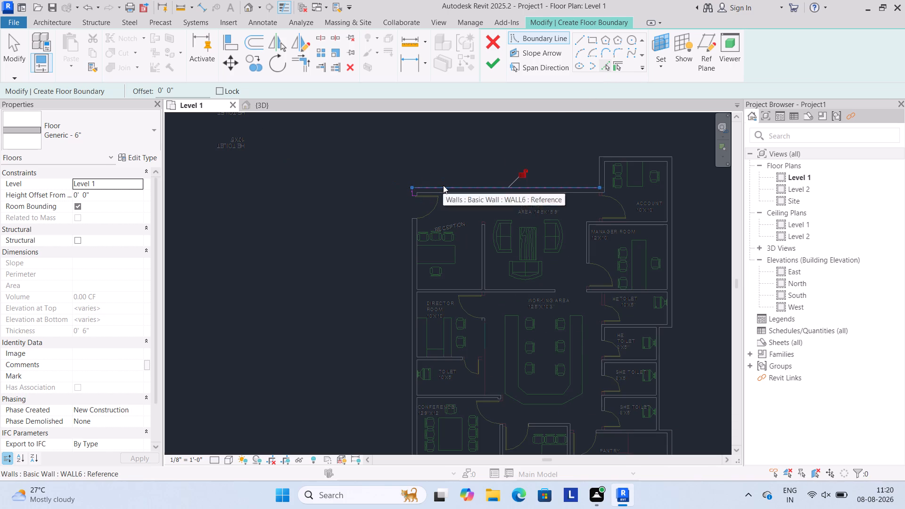
{"action": "left_click", "coordinate": [599, 168]}
{"action": "left_click", "coordinate": [622, 153]}
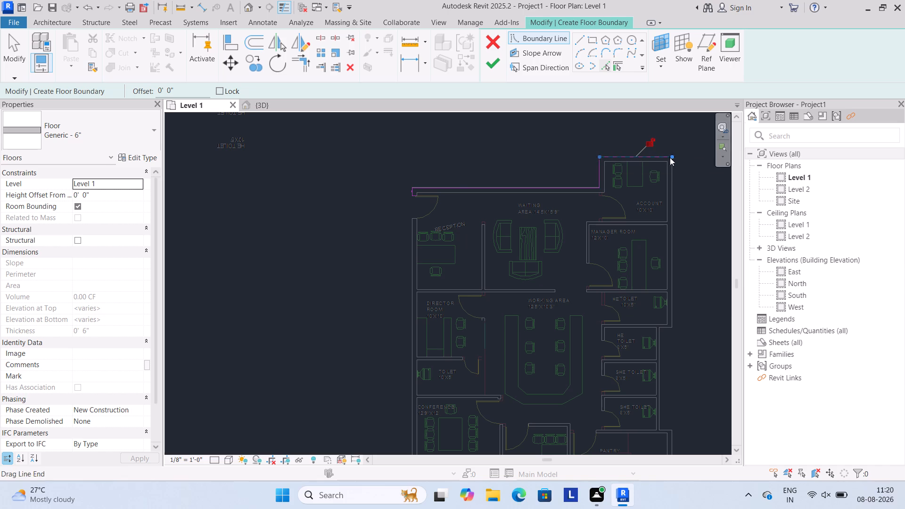
{"action": "left_click", "coordinate": [672, 172]}
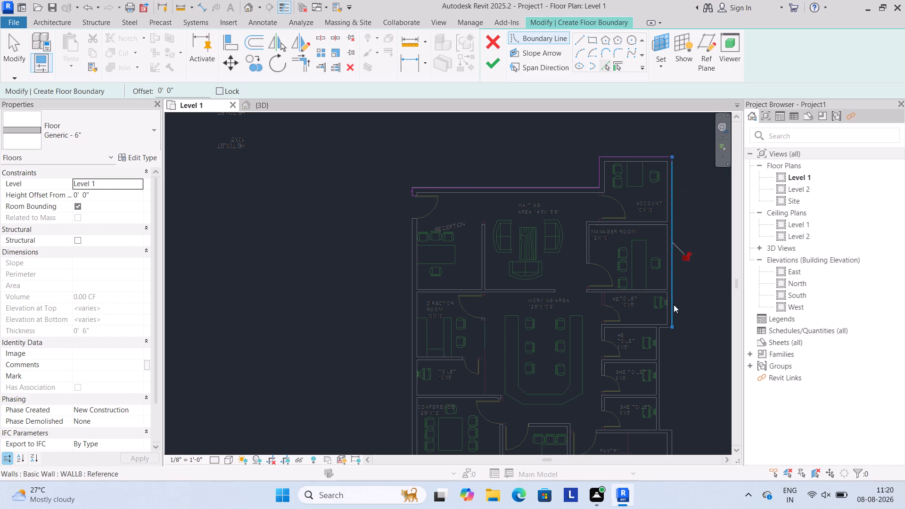
Pick the remaining outer wall edges as floor boundary lines: beside the toilets and Pantry, along the Conference-Pantry side, and from Conference up to Reception.
{"action": "middle_click_drag", "start_coordinate": [681, 310], "coordinate": [609, 190]}
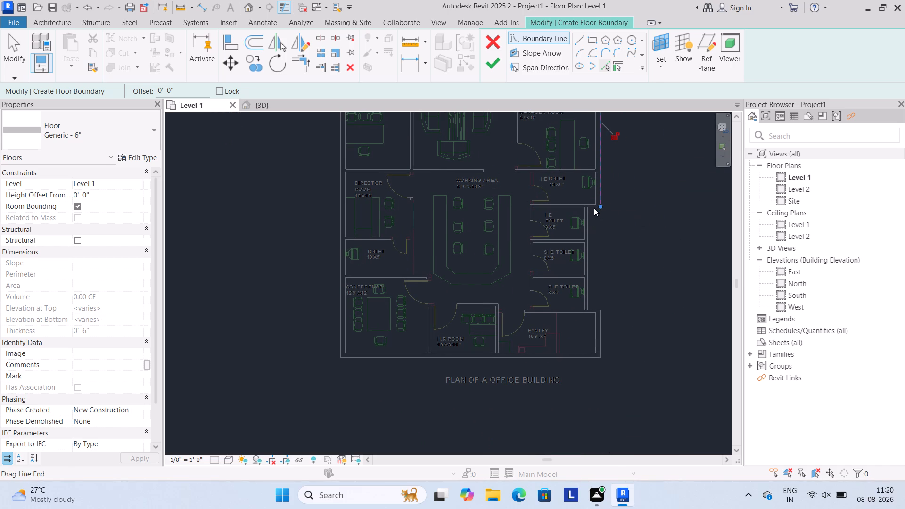
{"action": "left_click", "coordinate": [587, 222]}
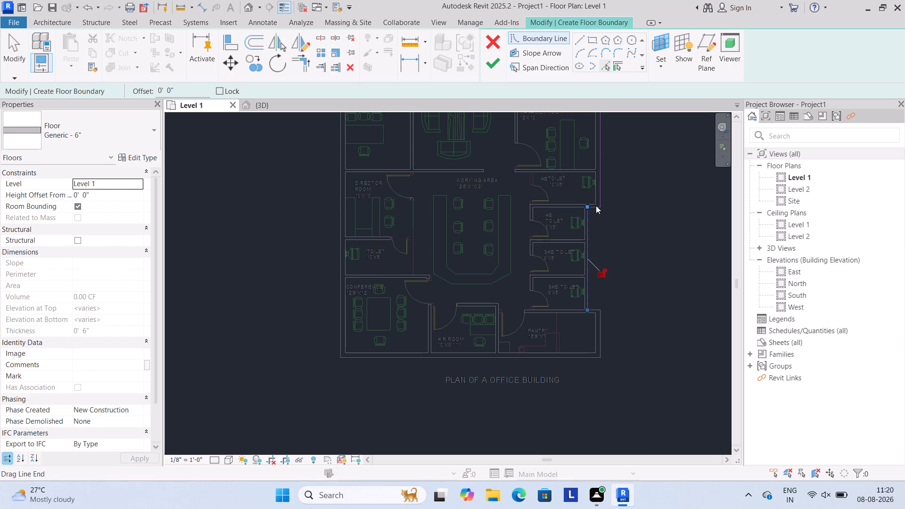
{"action": "scroll", "coordinate": [596, 205], "scroll_direction": "up", "scroll_amount": 2}
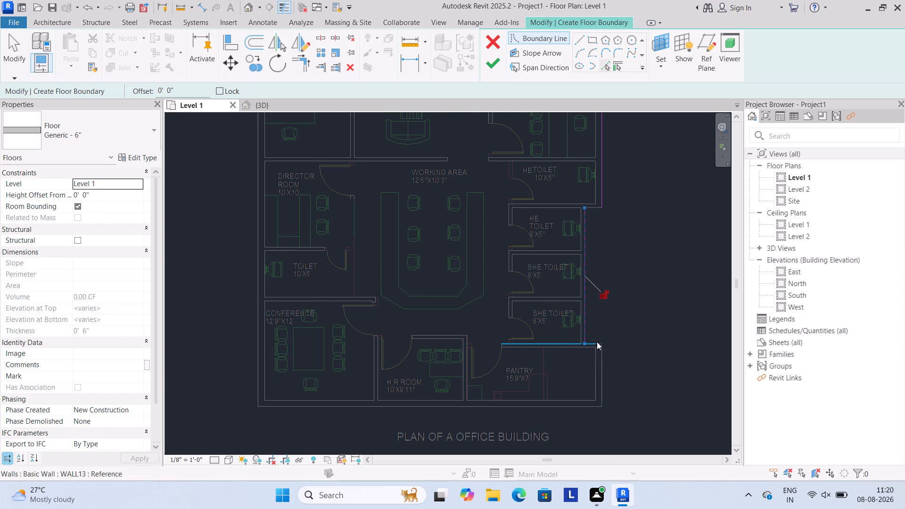
{"action": "left_click", "coordinate": [601, 352]}
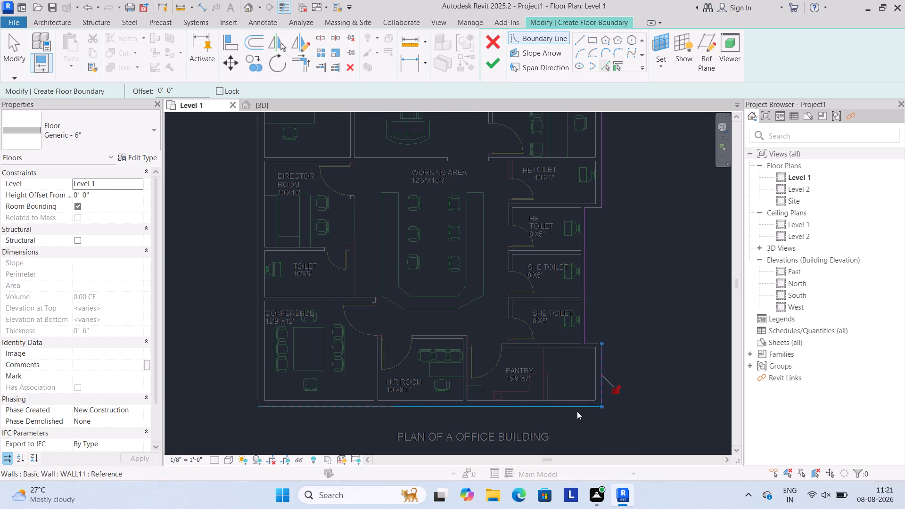
{"action": "left_click", "coordinate": [574, 406]}
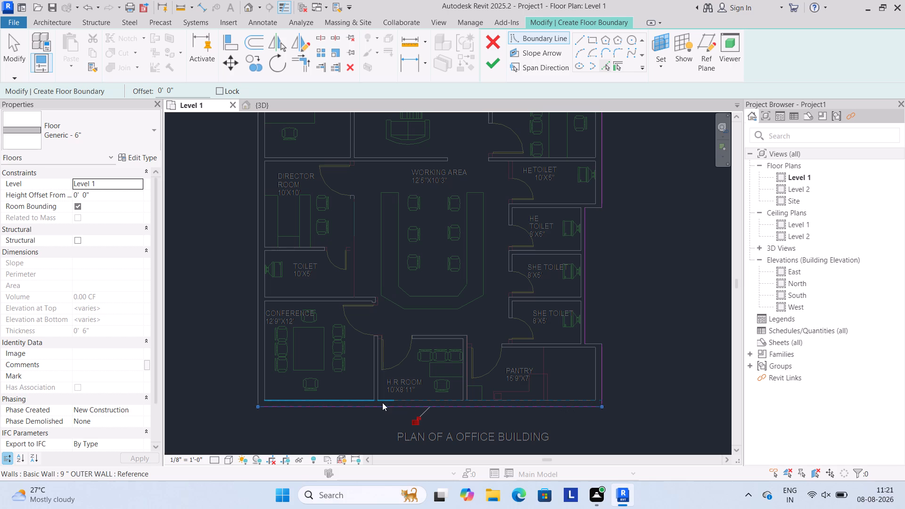
{"action": "left_click", "coordinate": [366, 405]}
{"action": "scroll", "coordinate": [247, 359], "scroll_direction": "down", "scroll_amount": 1}
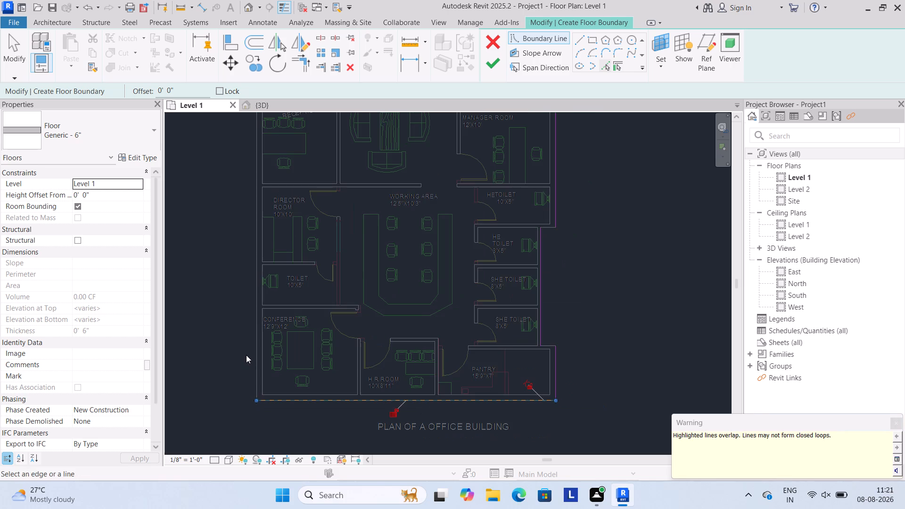
{"action": "scroll", "coordinate": [248, 340], "scroll_direction": "down", "scroll_amount": 1}
{"action": "middle_click_drag", "start_coordinate": [247, 329], "coordinate": [245, 356]}
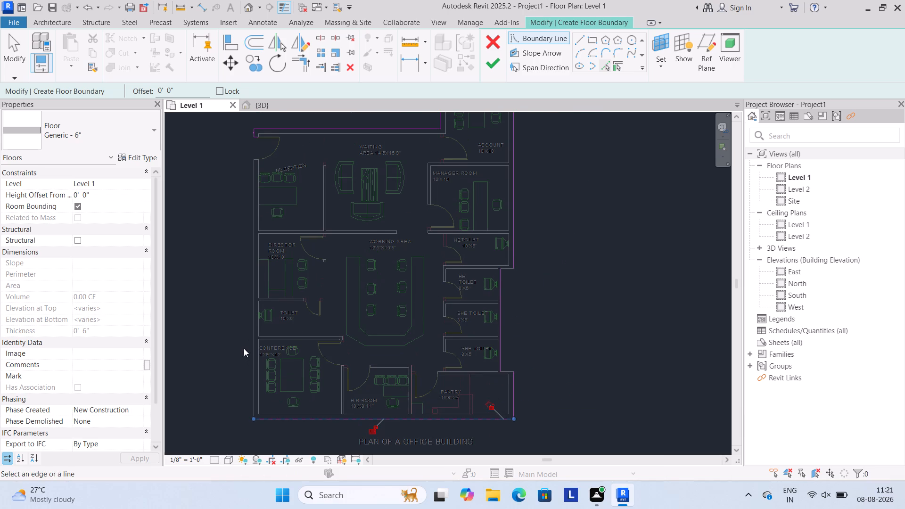
{"action": "left_click", "coordinate": [249, 345]}
{"action": "scroll", "coordinate": [240, 323], "scroll_direction": "down", "scroll_amount": 2}
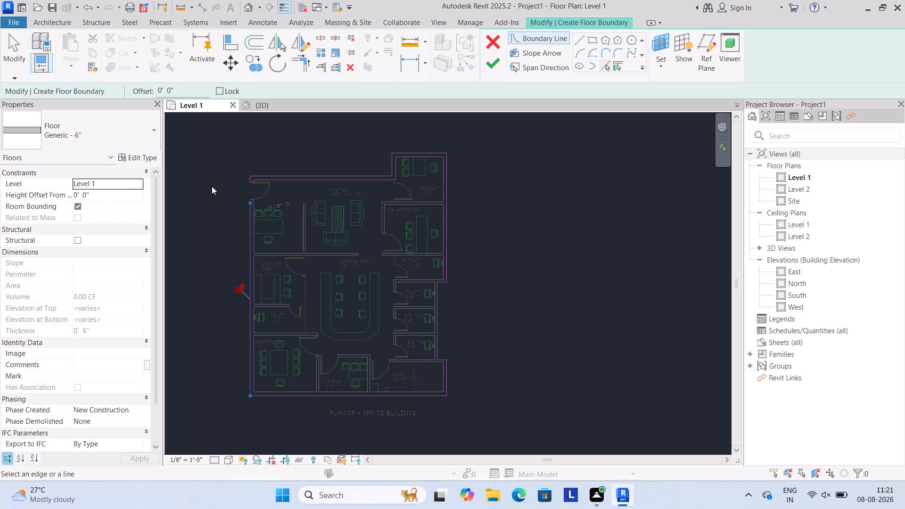
Trim/Extend to Corner the Reception-side boundary line with the Waiting Area line, and the two boundary lines around the Account room's corner.
{"action": "left_click", "coordinate": [304, 65]}
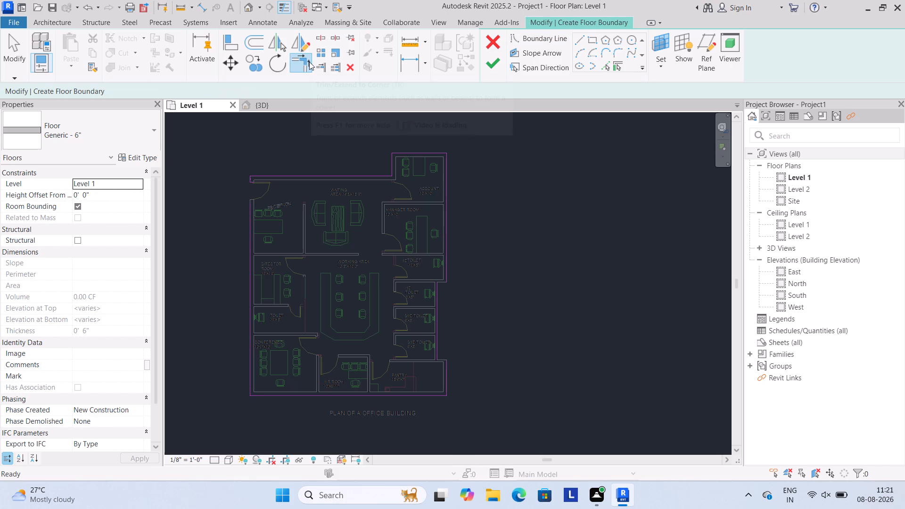
{"action": "left_click", "coordinate": [303, 63]}
{"action": "left_click", "coordinate": [245, 230]}
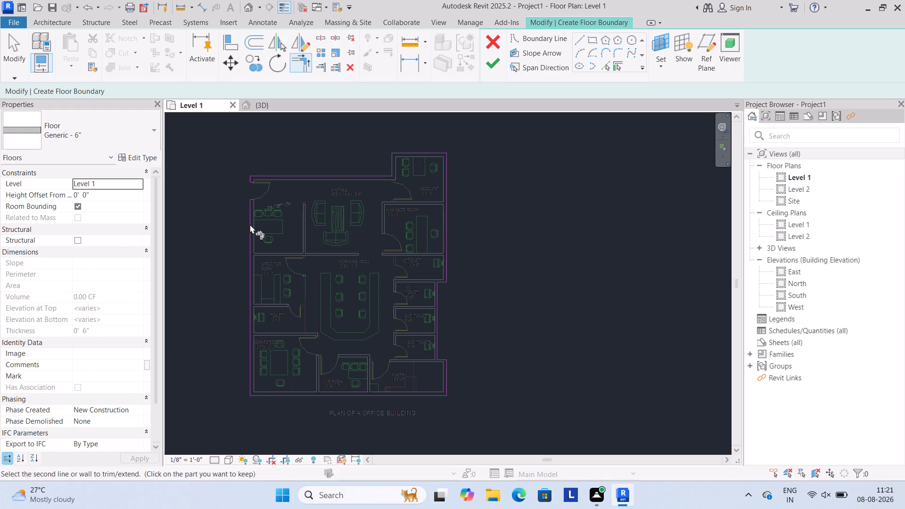
{"action": "left_click", "coordinate": [271, 172]}
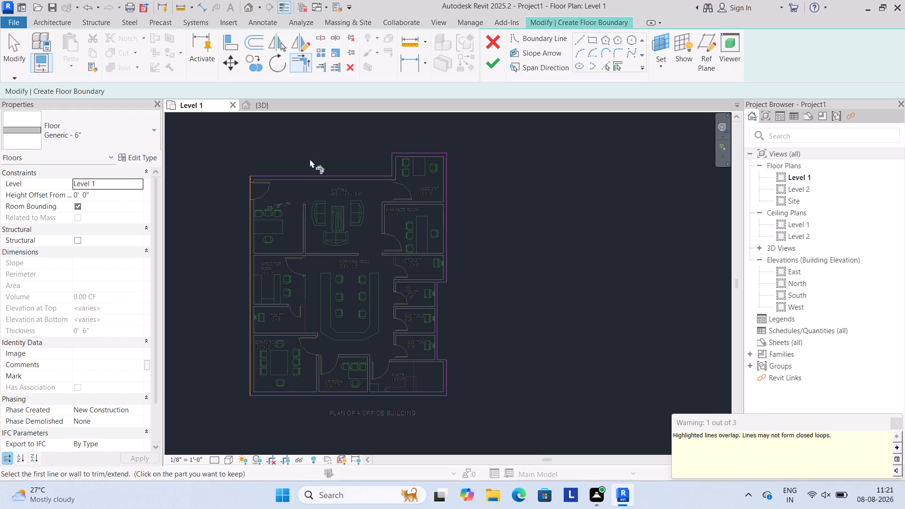
{"action": "left_click", "coordinate": [390, 160]}
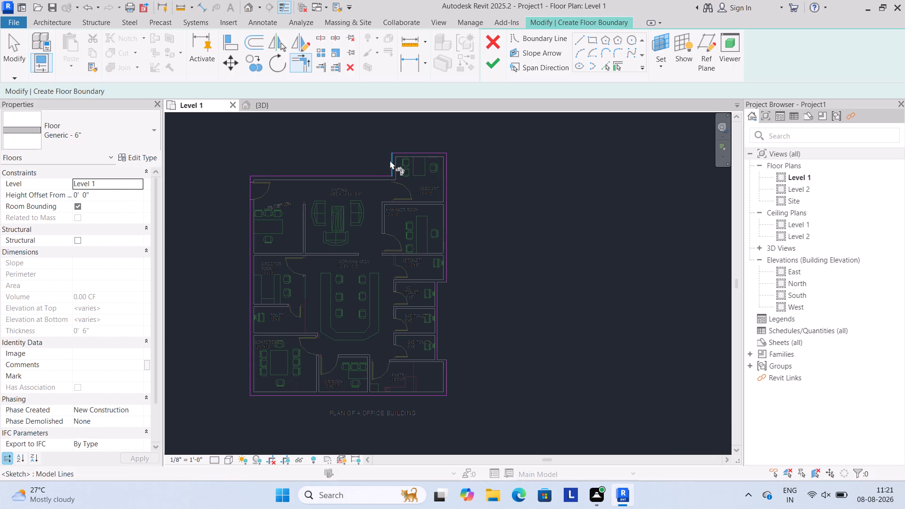
{"action": "left_click", "coordinate": [429, 148]}
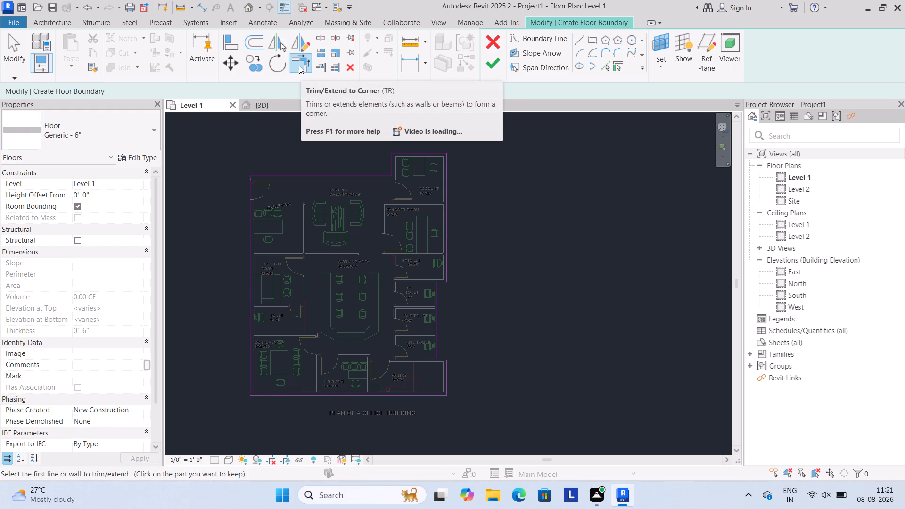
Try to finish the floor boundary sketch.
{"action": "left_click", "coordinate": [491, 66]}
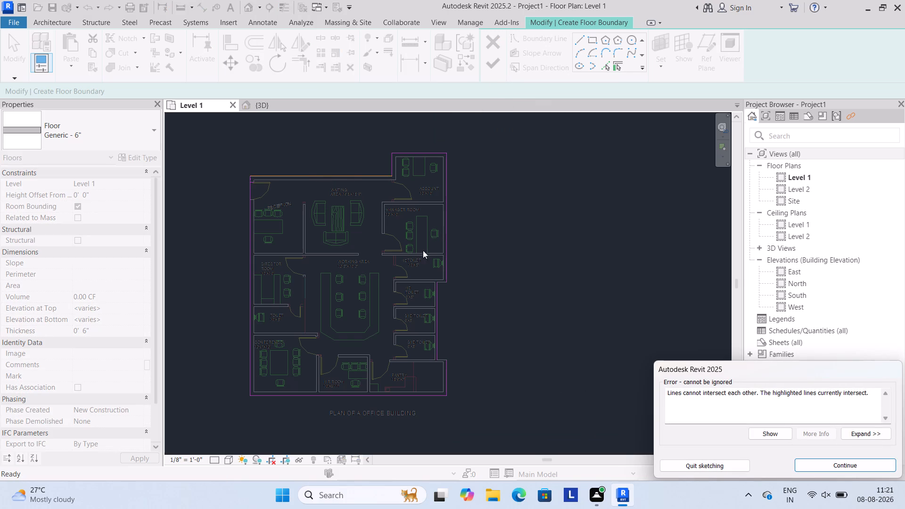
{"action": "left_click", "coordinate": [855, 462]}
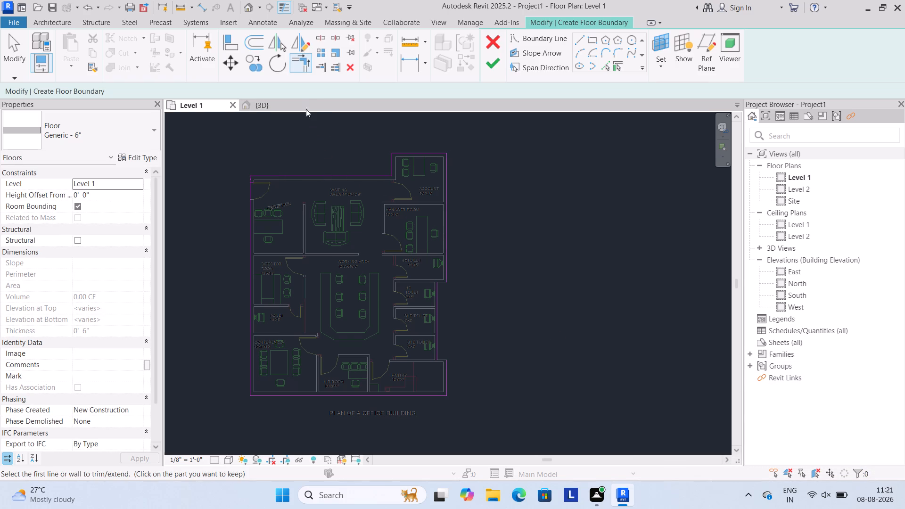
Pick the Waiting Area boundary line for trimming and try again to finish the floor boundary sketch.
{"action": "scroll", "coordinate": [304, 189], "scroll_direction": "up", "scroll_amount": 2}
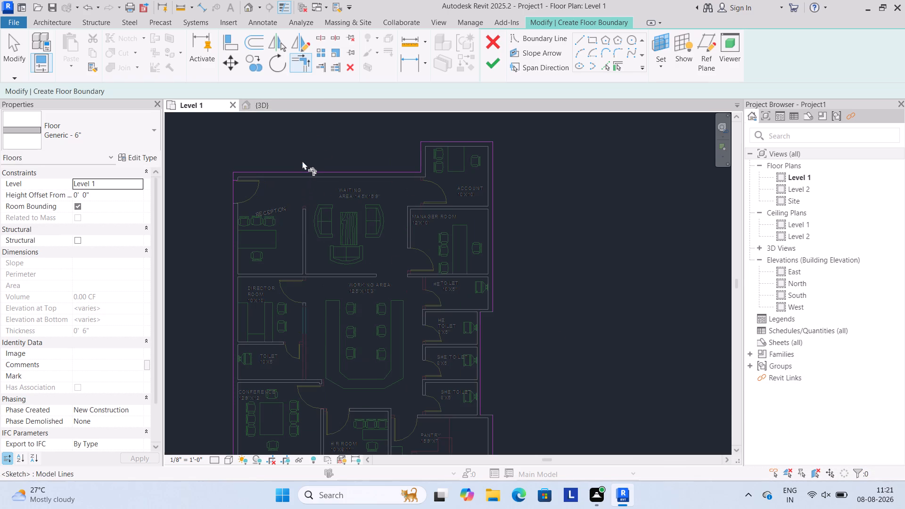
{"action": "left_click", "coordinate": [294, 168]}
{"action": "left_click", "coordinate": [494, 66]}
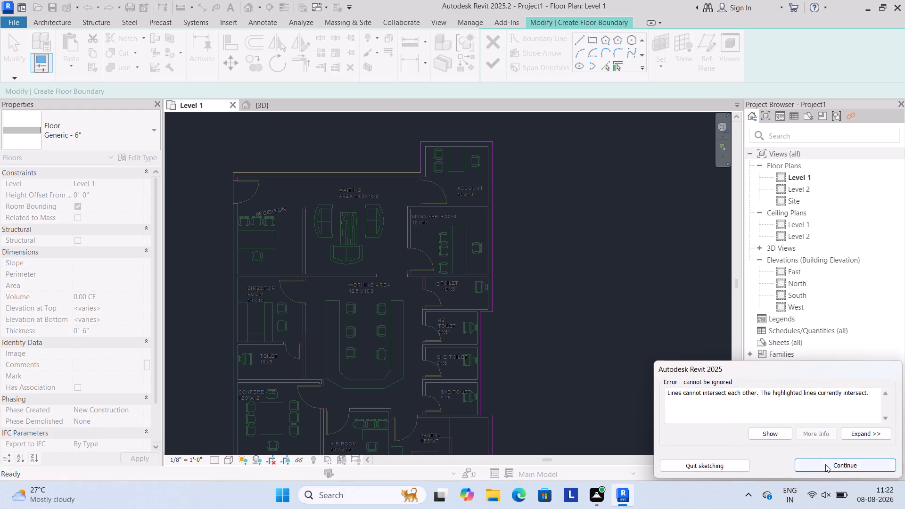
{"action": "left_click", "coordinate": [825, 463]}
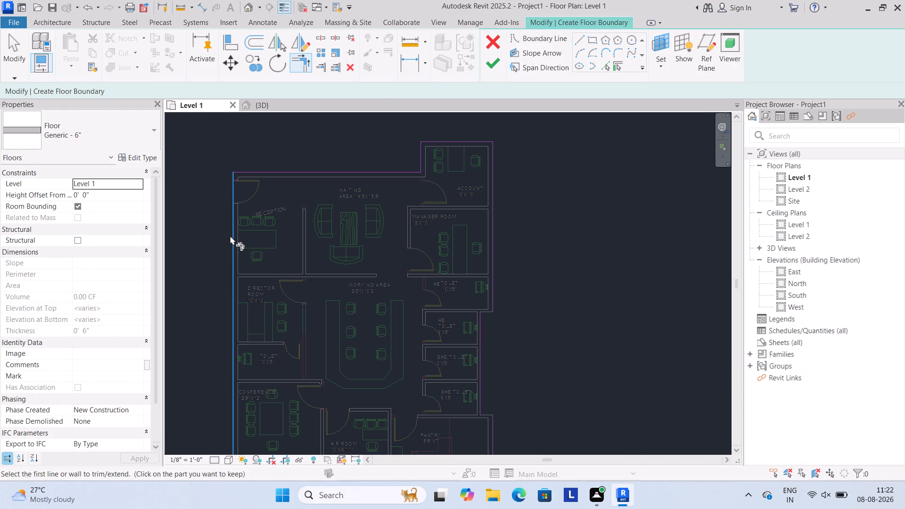
Trim the Waiting Area boundary line to corners again with the Reception-side line and with the short line beside the Account room.
{"action": "left_click", "coordinate": [230, 234]}
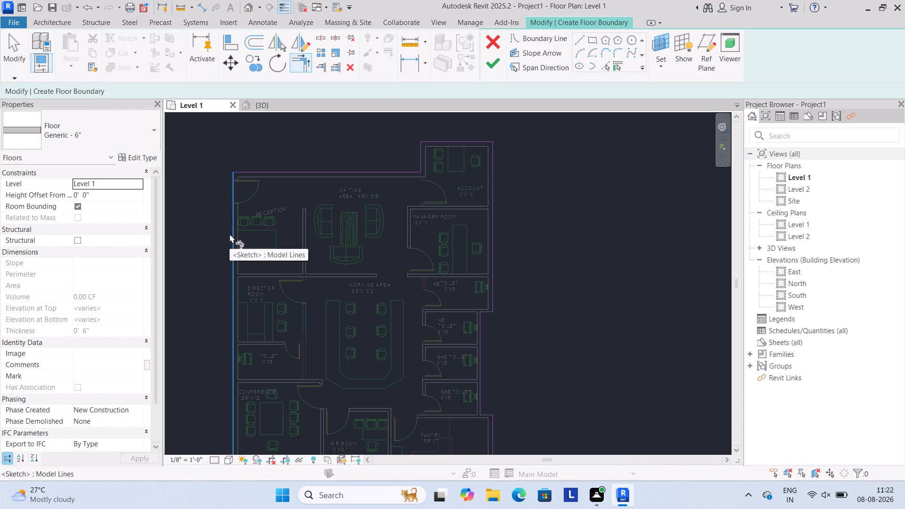
{"action": "left_click", "coordinate": [288, 168]}
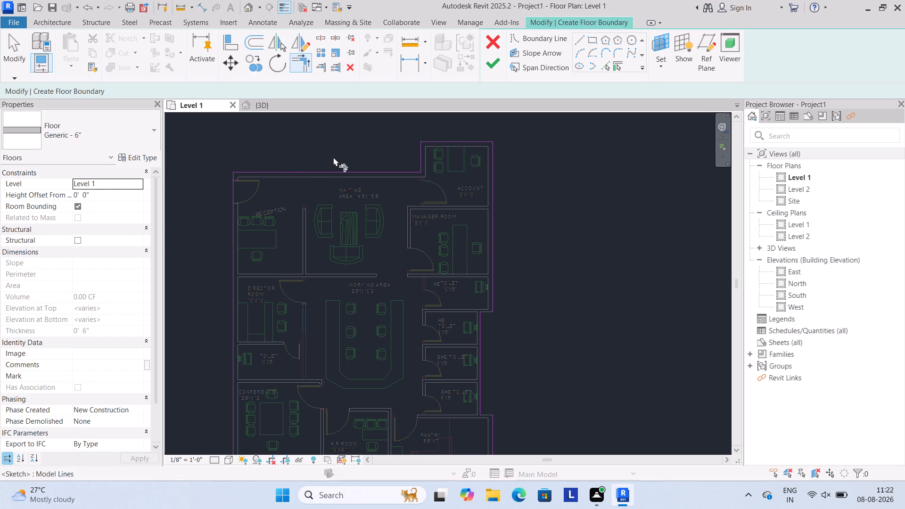
{"action": "left_click", "coordinate": [416, 152]}
{"action": "left_click", "coordinate": [378, 166]}
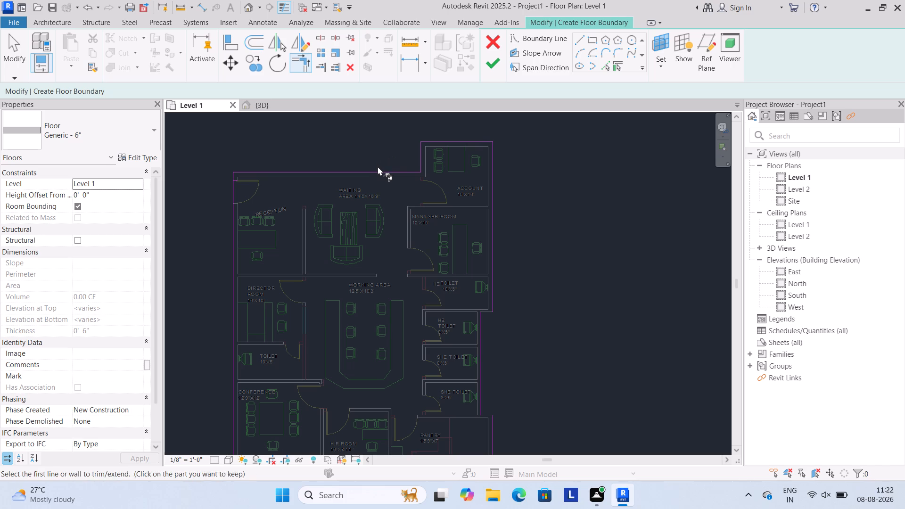
{"action": "left_click", "coordinate": [379, 169]}
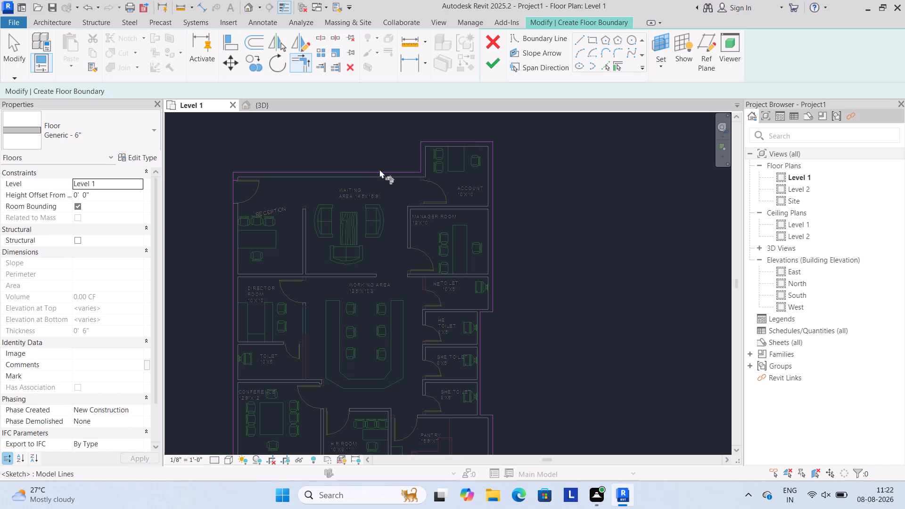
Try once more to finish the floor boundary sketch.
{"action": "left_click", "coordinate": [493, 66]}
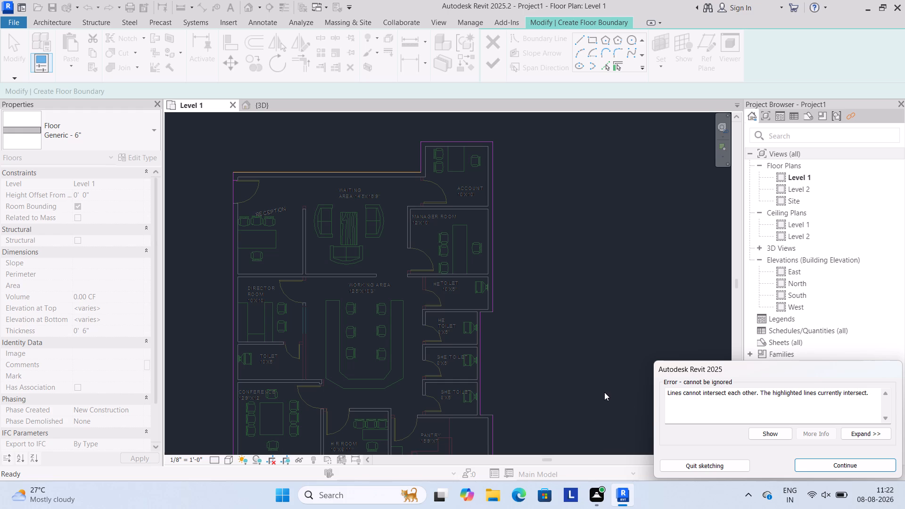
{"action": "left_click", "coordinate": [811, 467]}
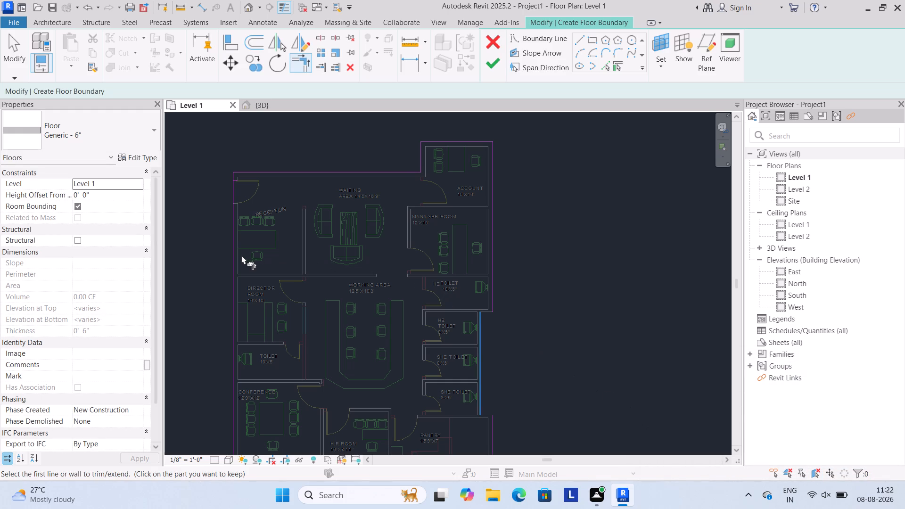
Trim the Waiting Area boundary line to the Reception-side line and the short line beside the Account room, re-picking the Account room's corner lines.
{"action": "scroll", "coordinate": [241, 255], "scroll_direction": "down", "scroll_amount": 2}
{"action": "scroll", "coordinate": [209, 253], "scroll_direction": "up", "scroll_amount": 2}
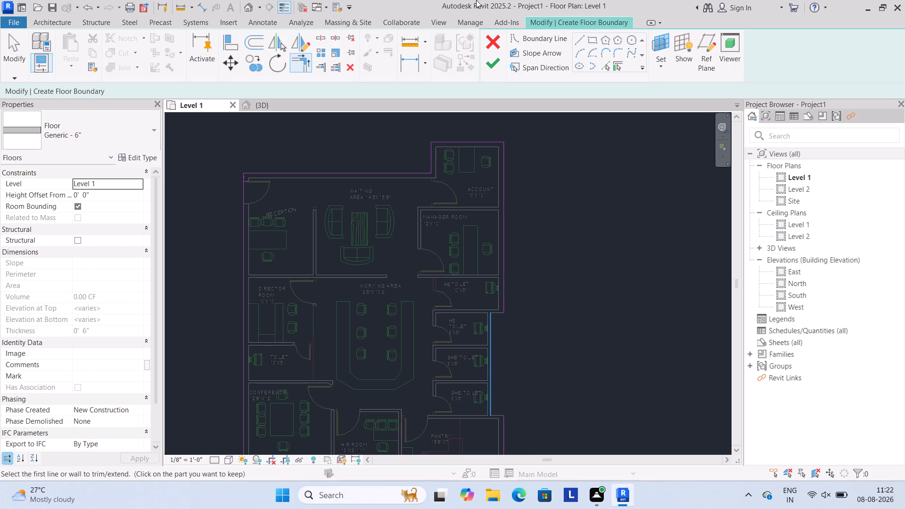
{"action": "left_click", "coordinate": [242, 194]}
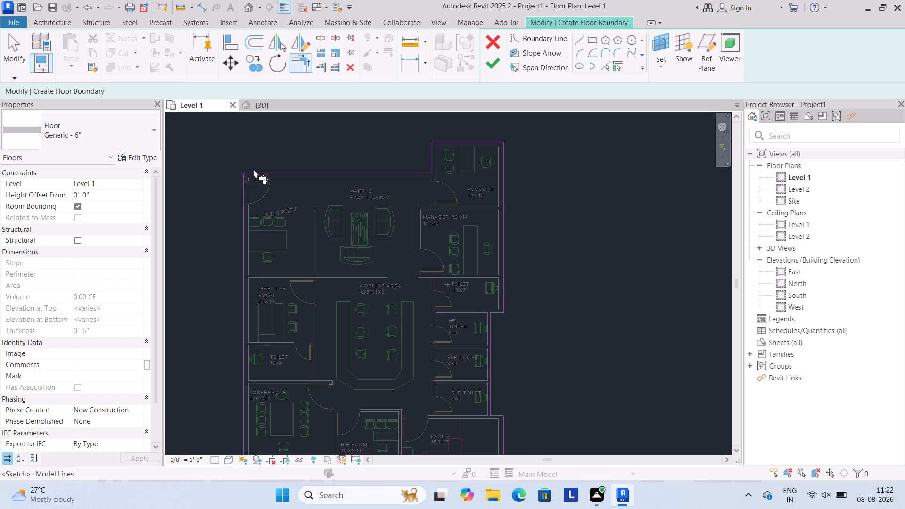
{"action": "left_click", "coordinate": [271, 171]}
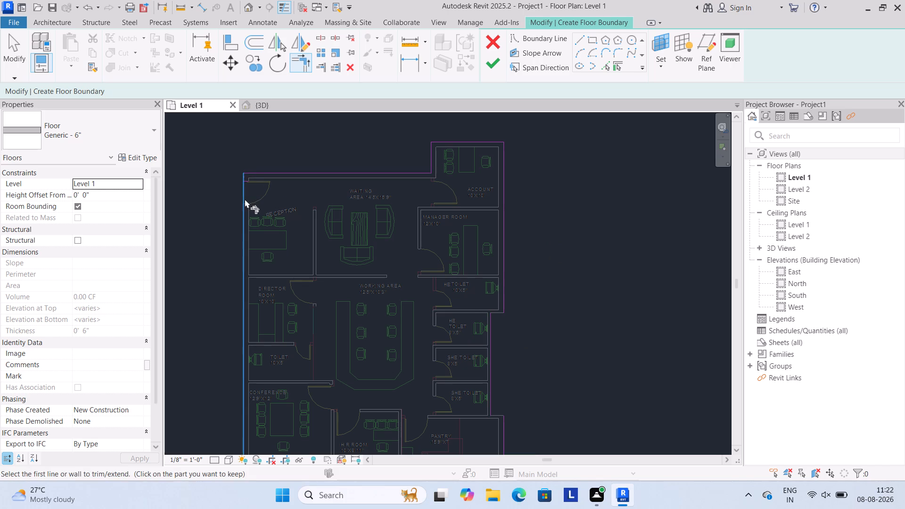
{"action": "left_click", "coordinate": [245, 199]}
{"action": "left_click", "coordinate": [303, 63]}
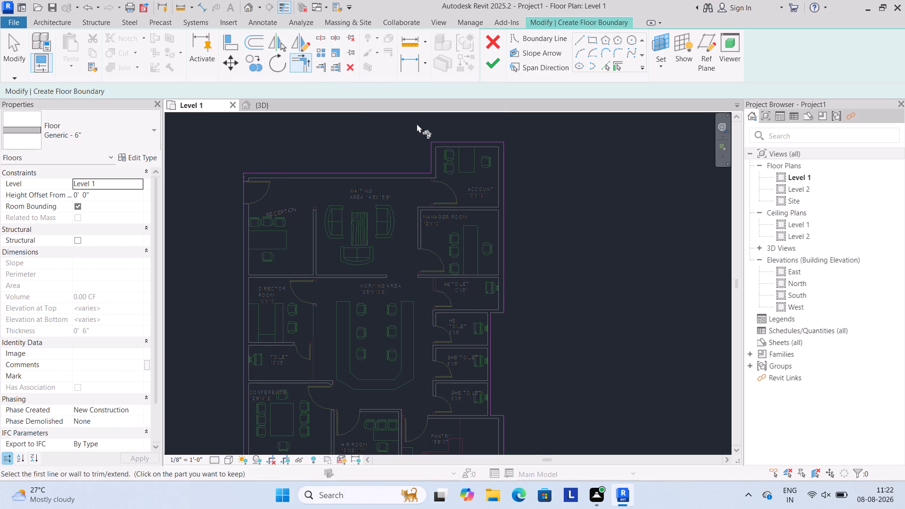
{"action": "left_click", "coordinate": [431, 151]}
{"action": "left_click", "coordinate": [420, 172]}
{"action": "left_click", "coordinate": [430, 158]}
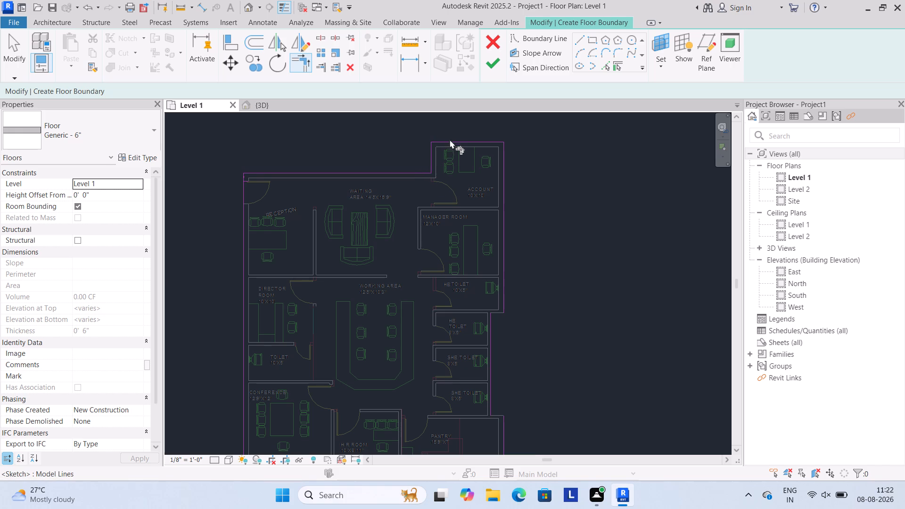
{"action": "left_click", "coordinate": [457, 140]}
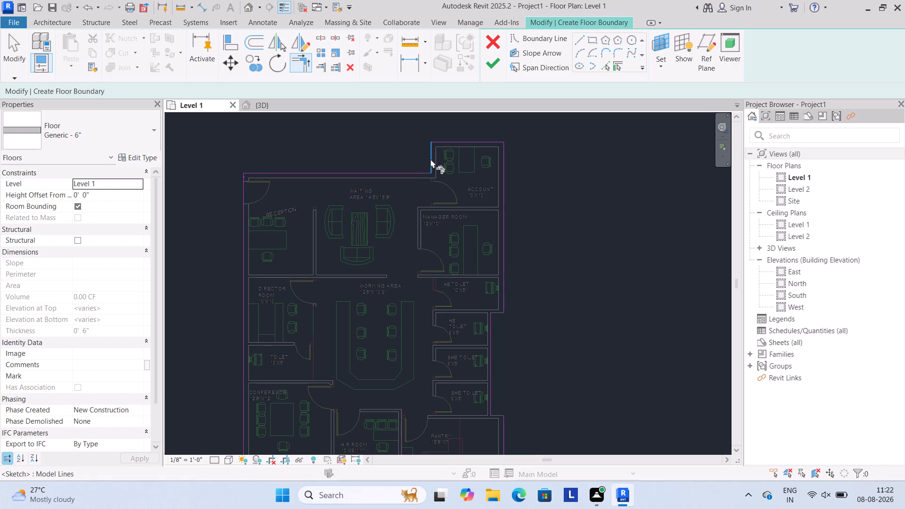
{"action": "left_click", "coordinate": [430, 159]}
Try to finish the floor boundary sketch and show the lines reported as intersecting.
{"action": "left_click", "coordinate": [489, 63]}
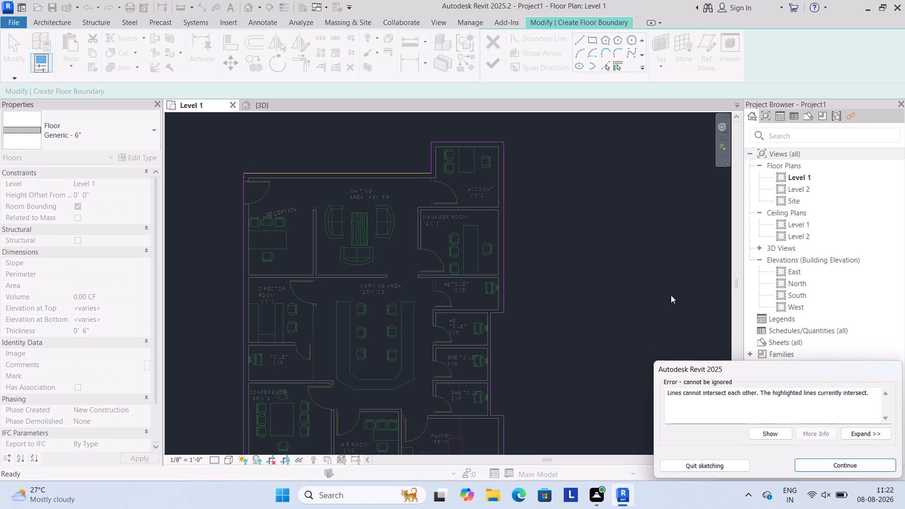
{"action": "left_click", "coordinate": [770, 433]}
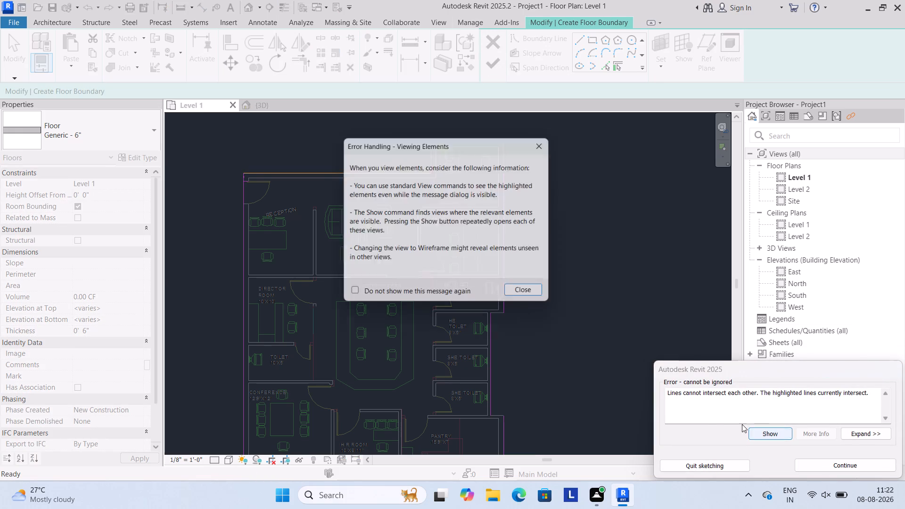
{"action": "left_click", "coordinate": [521, 292]}
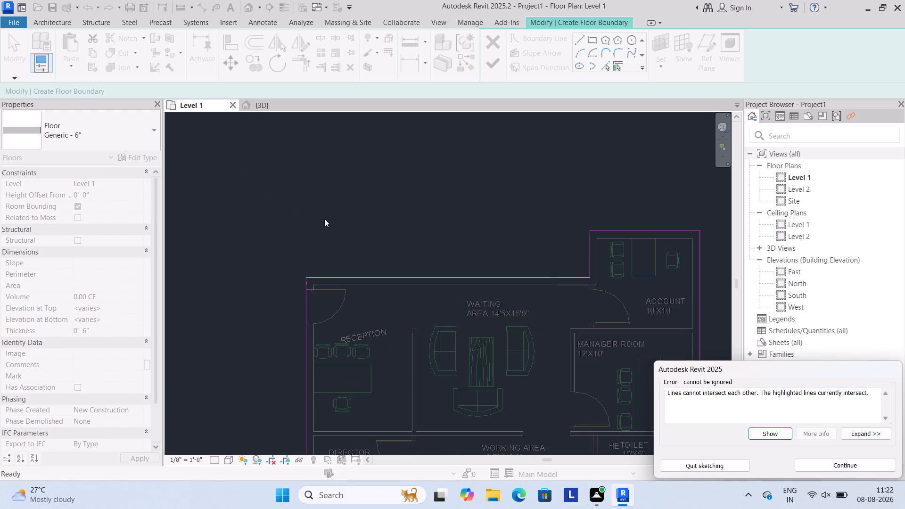
{"action": "left_click", "coordinate": [427, 276]}
{"action": "left_click", "coordinate": [408, 218]}
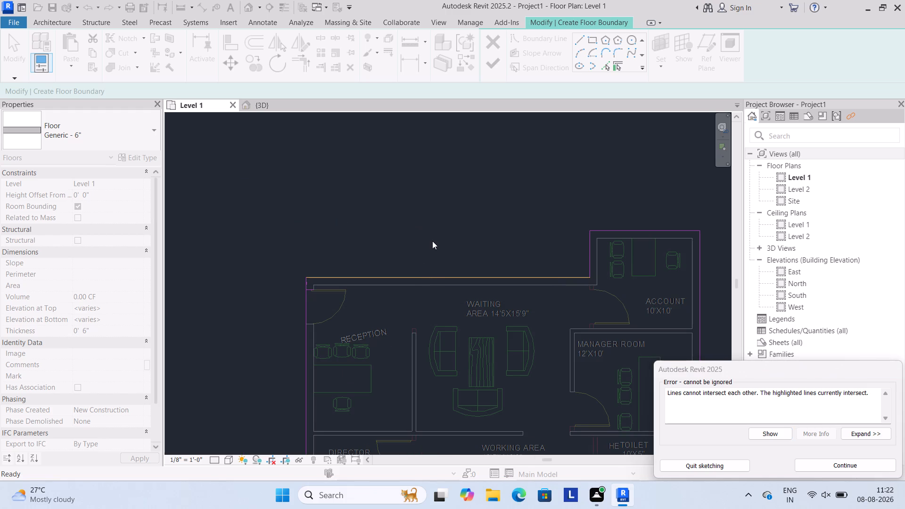
{"action": "left_click", "coordinate": [858, 467]}
Delete the boundary line along the outer wall of the Waiting Area.
{"action": "left_click", "coordinate": [489, 277]}
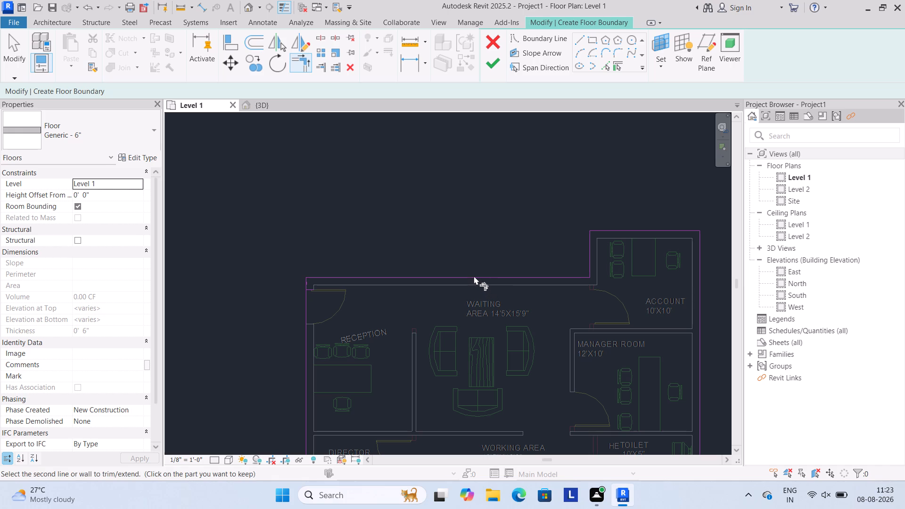
{"action": "left_click", "coordinate": [469, 276]}
{"action": "key", "text": "Delete"}
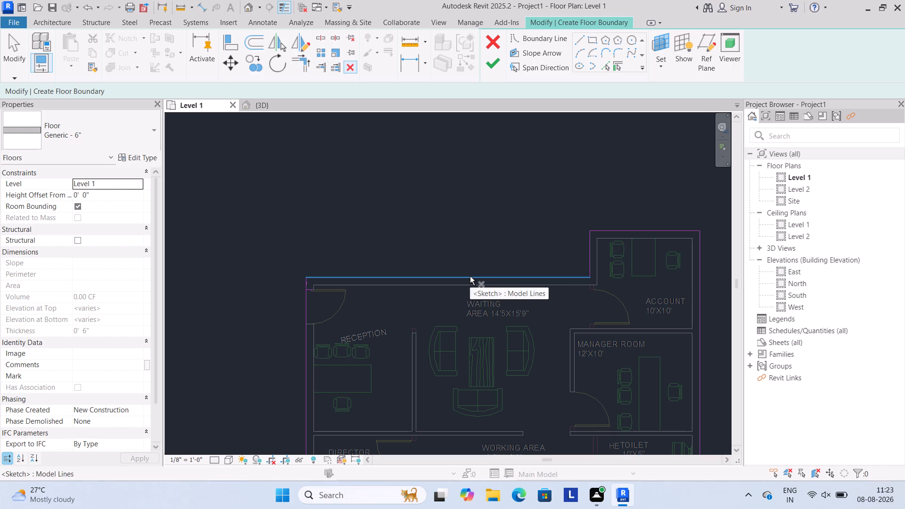
{"action": "key", "text": "Delete"}
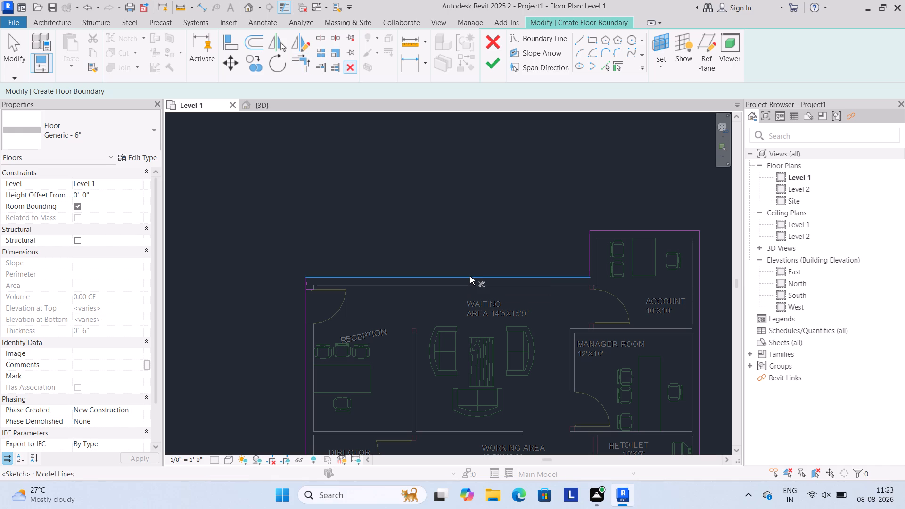
{"action": "key", "text": "Delete"}
{"action": "key", "text": "Delete"}
{"action": "key", "text": "Delete"}
{"action": "key", "text": "Delete"}
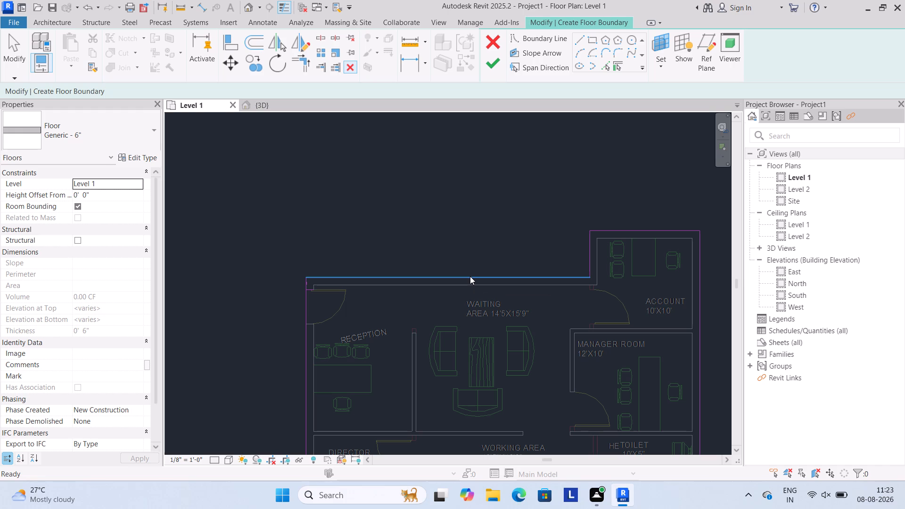
{"action": "key", "text": "Delete"}
{"action": "key", "text": "Delete"}
{"action": "left_click", "coordinate": [470, 276]}
{"action": "key", "text": "Delete"}
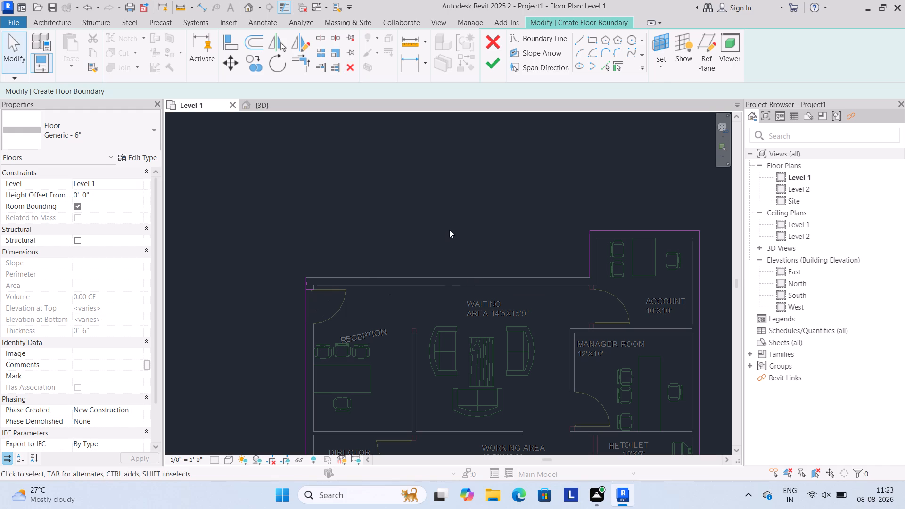
Draw a new 28' - 10" horizontal boundary line along the Waiting Area's outer wall, from the Reception corner to the short line beside the Account room.
{"action": "middle_click_drag", "start_coordinate": [446, 231], "coordinate": [333, 238]}
{"action": "left_click", "coordinate": [579, 39]}
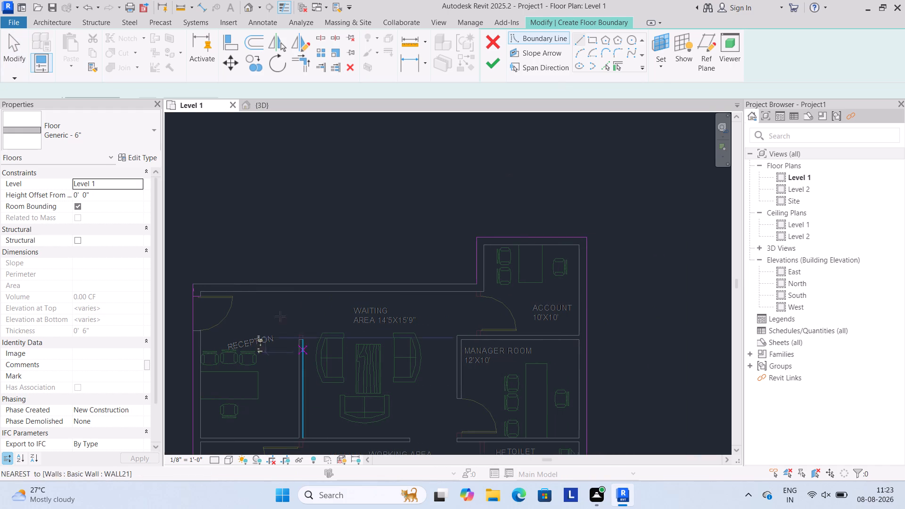
{"action": "left_click_drag", "start_coordinate": [196, 284], "coordinate": [200, 283]}
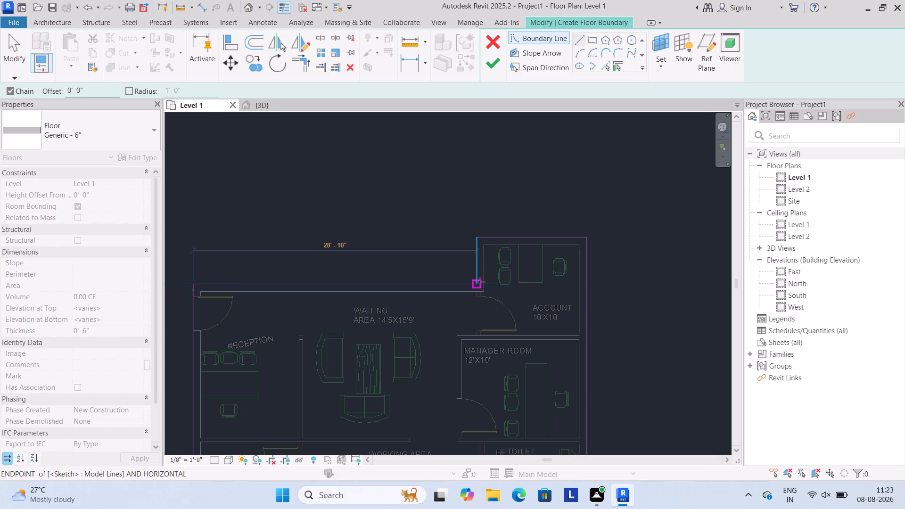
{"action": "left_click", "coordinate": [480, 282]}
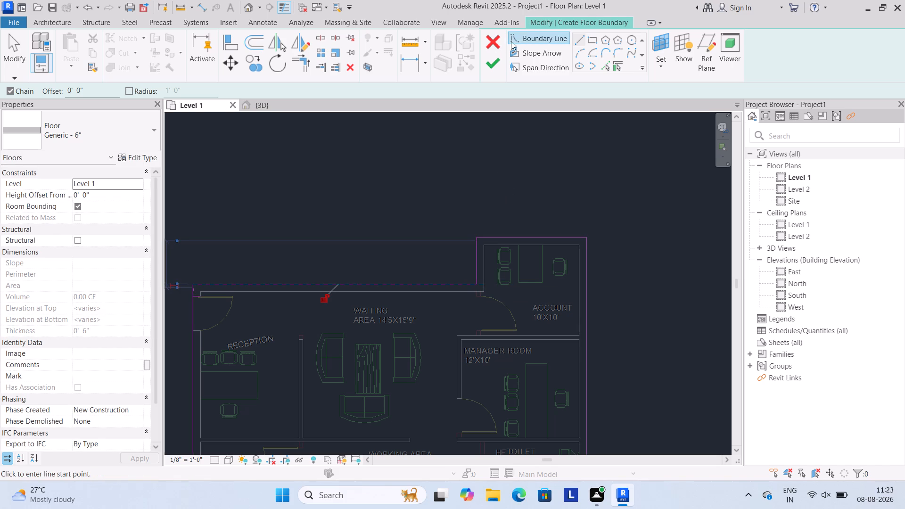
Try twice to finish the floor boundary sketch and show the lines reported as overlapping.
{"action": "left_click", "coordinate": [488, 63]}
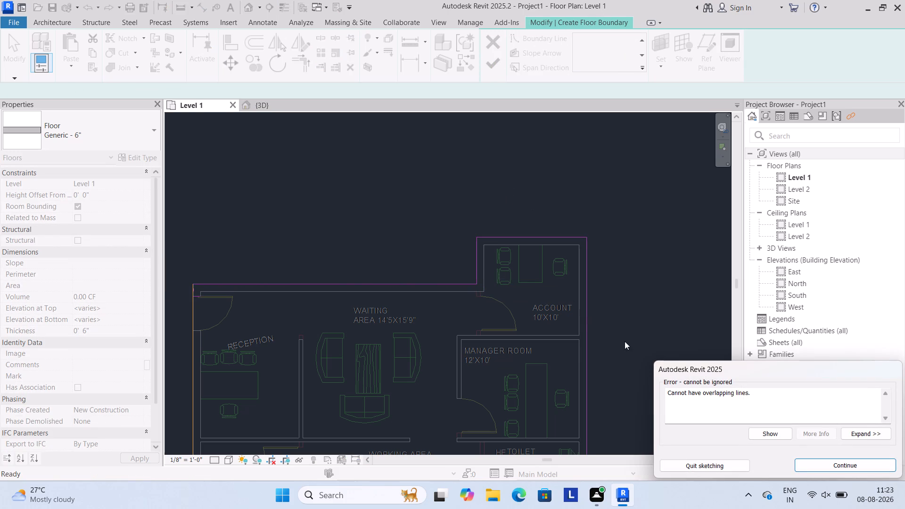
{"action": "left_click", "coordinate": [814, 464]}
{"action": "scroll", "coordinate": [483, 164], "scroll_direction": "down", "scroll_amount": 4}
{"action": "scroll", "coordinate": [476, 201], "scroll_direction": "down", "scroll_amount": 3}
{"action": "left_click", "coordinate": [493, 68]}
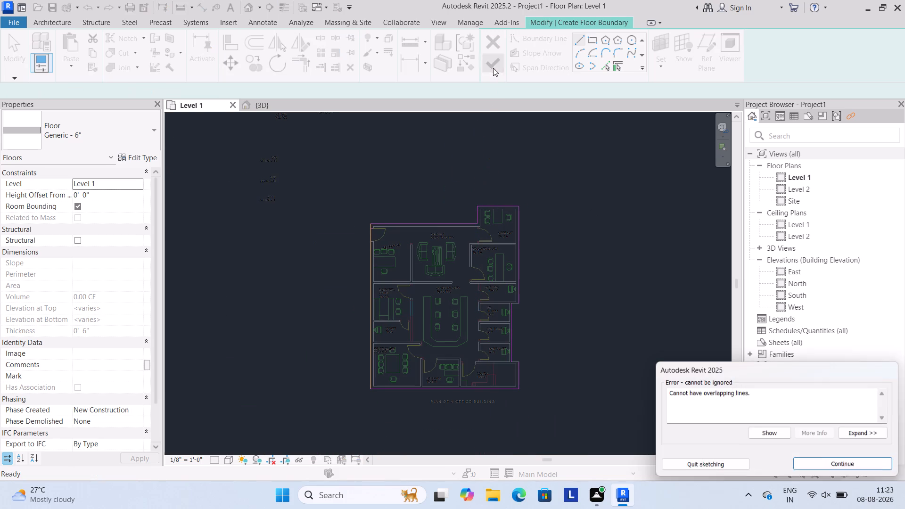
{"action": "scroll", "coordinate": [381, 360], "scroll_direction": "up", "scroll_amount": 5}
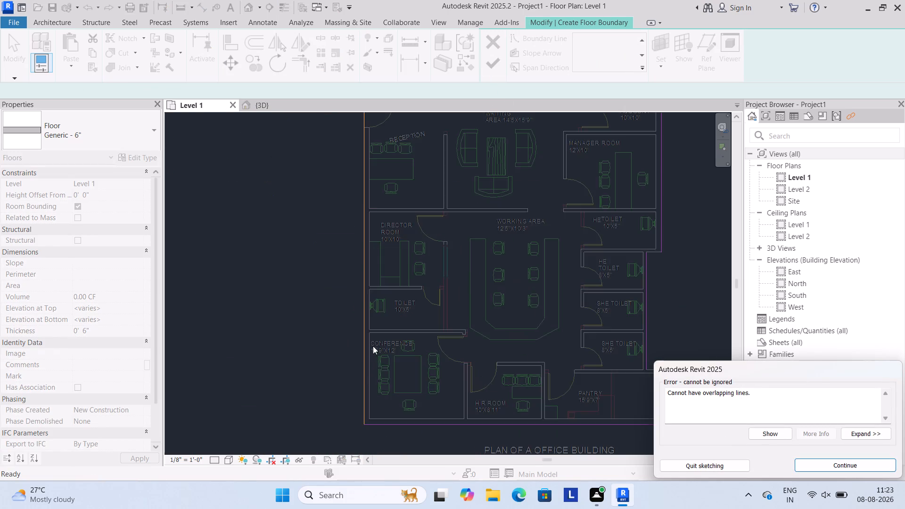
{"action": "scroll", "coordinate": [371, 344], "scroll_direction": "up", "scroll_amount": 4}
{"action": "left_click", "coordinate": [762, 430]}
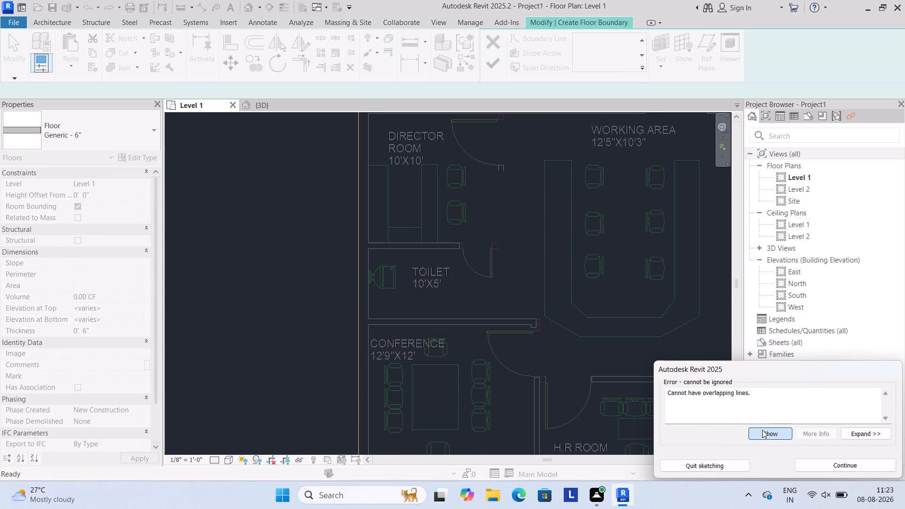
{"action": "left_click", "coordinate": [526, 293]}
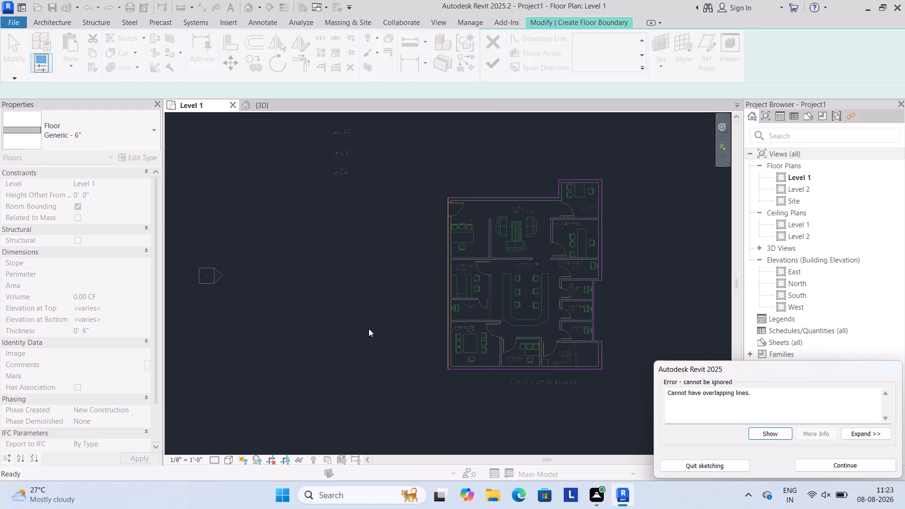
{"action": "scroll", "coordinate": [369, 328], "scroll_direction": "down", "scroll_amount": 2}
{"action": "scroll", "coordinate": [411, 305], "scroll_direction": "up", "scroll_amount": 9}
{"action": "left_click", "coordinate": [450, 292]}
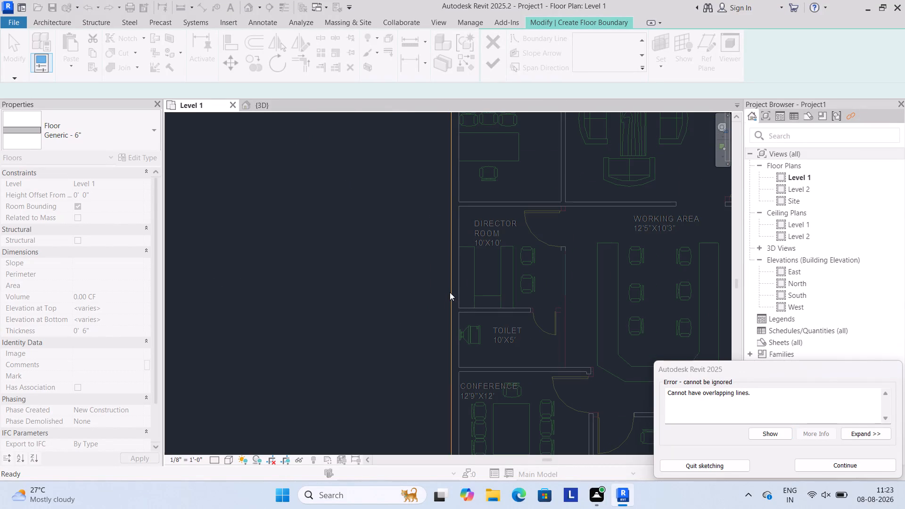
{"action": "left_click", "coordinate": [818, 463]}
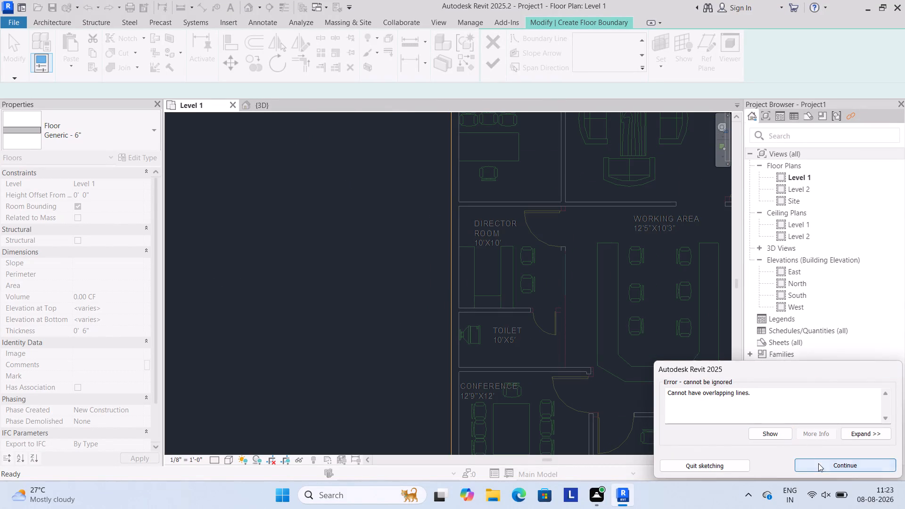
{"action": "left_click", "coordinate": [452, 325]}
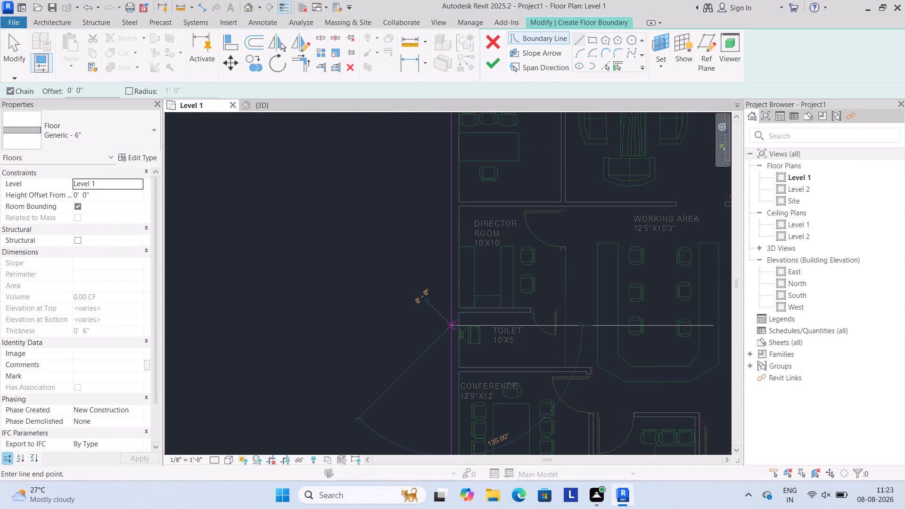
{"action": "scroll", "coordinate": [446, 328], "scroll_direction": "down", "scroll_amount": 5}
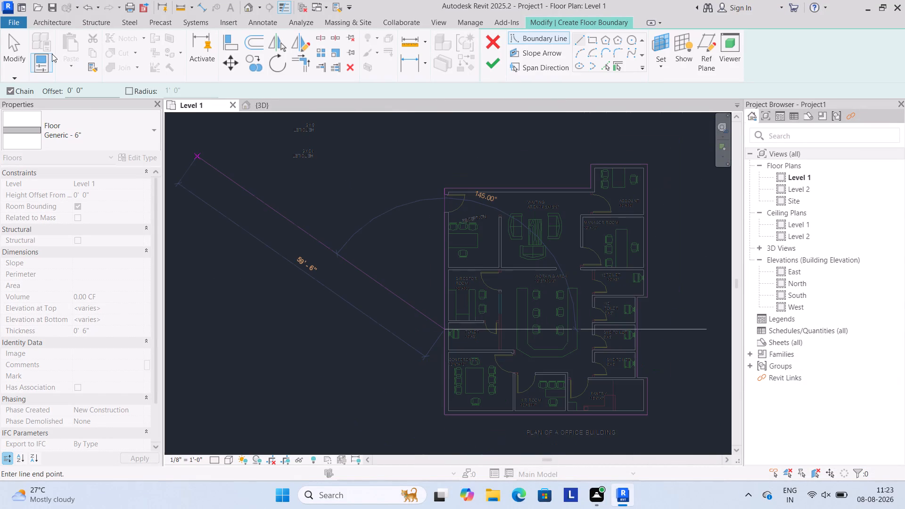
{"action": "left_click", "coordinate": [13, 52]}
Delete the long vertical boundary line along the outer wall beside the Reception and Director Room.
{"action": "scroll", "coordinate": [439, 242], "scroll_direction": "up", "scroll_amount": 4}
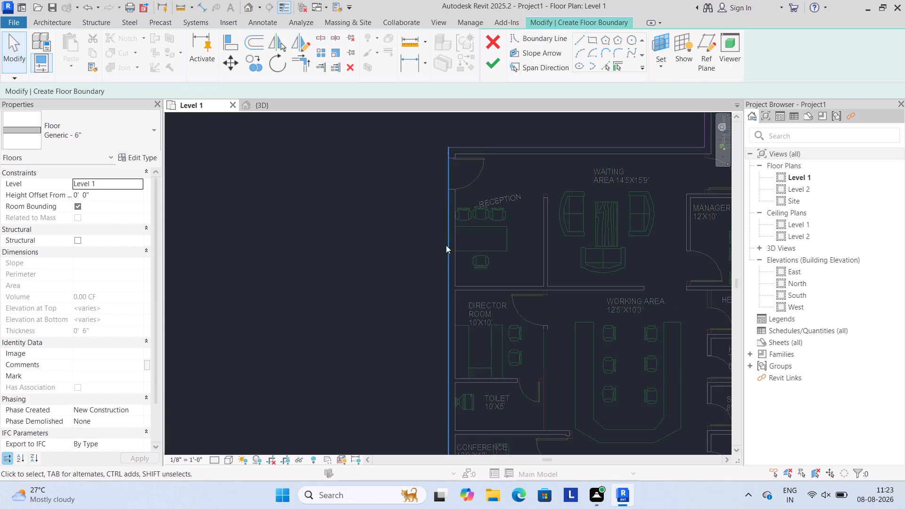
{"action": "scroll", "coordinate": [449, 247], "scroll_direction": "up", "scroll_amount": 3}
{"action": "left_click", "coordinate": [449, 248]}
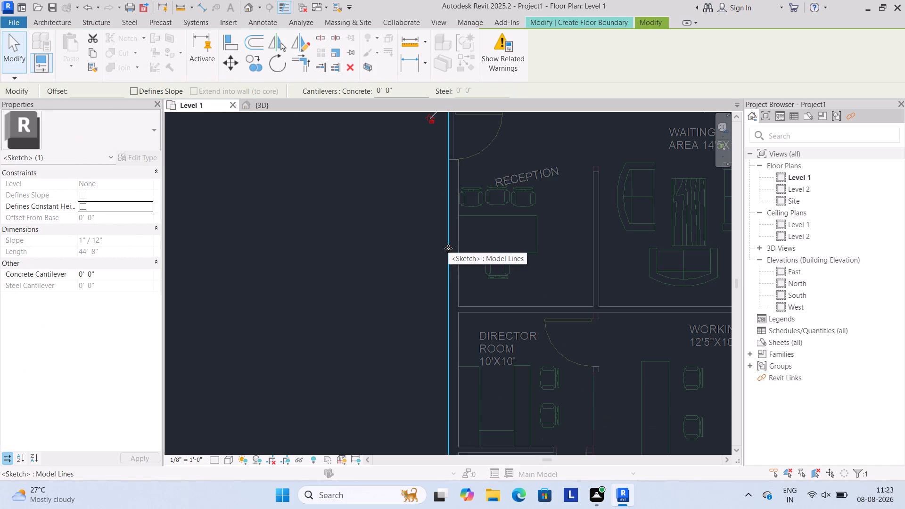
{"action": "key", "text": "Delete"}
{"action": "scroll", "coordinate": [448, 248], "scroll_direction": "down", "scroll_amount": 7}
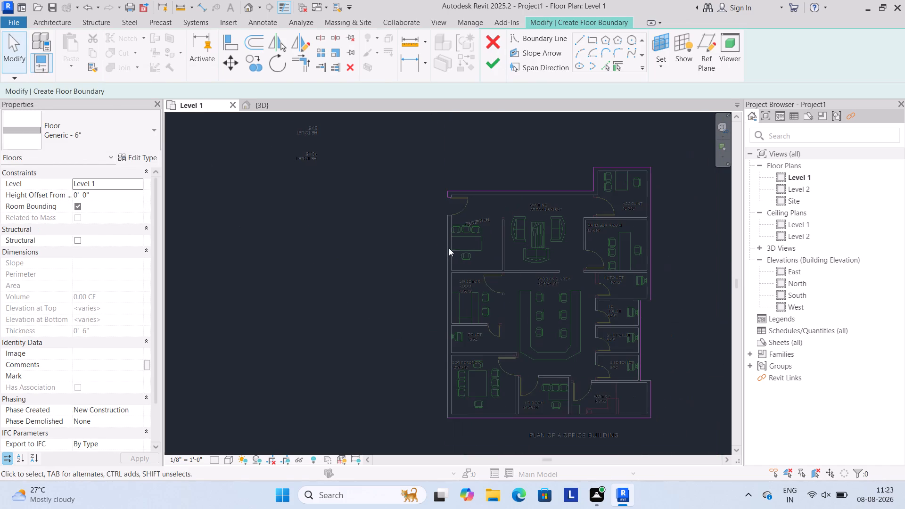
Draw a new vertical boundary line along the outer wall from the Reception entrance corner down to the Conference room's outer corner.
{"action": "middle_click_drag", "start_coordinate": [449, 248], "coordinate": [406, 226]}
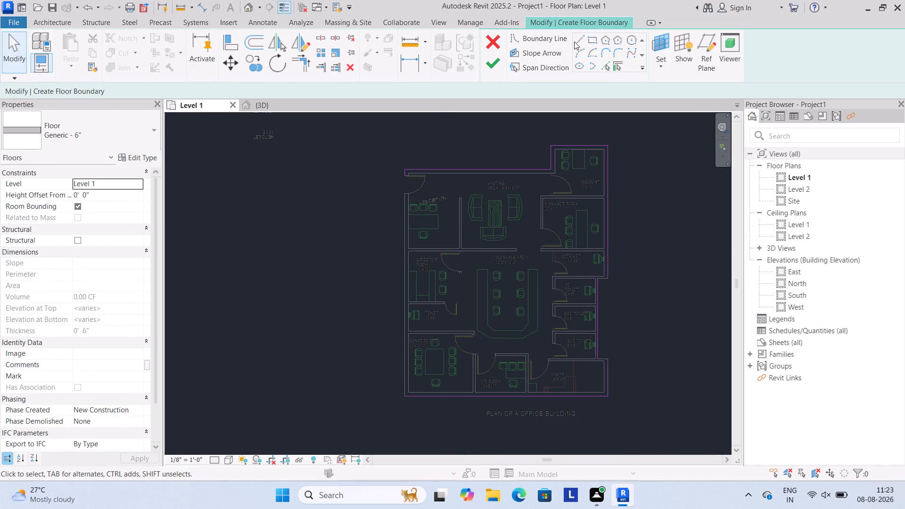
{"action": "left_click", "coordinate": [574, 41]}
{"action": "scroll", "coordinate": [416, 180], "scroll_direction": "up", "scroll_amount": 9}
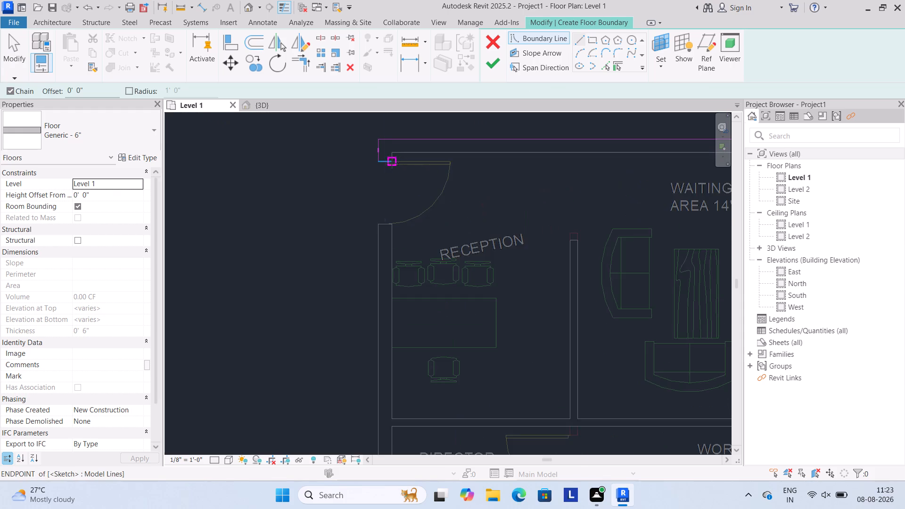
{"action": "scroll", "coordinate": [392, 163], "scroll_direction": "up", "scroll_amount": 6}
{"action": "left_click", "coordinate": [363, 159]}
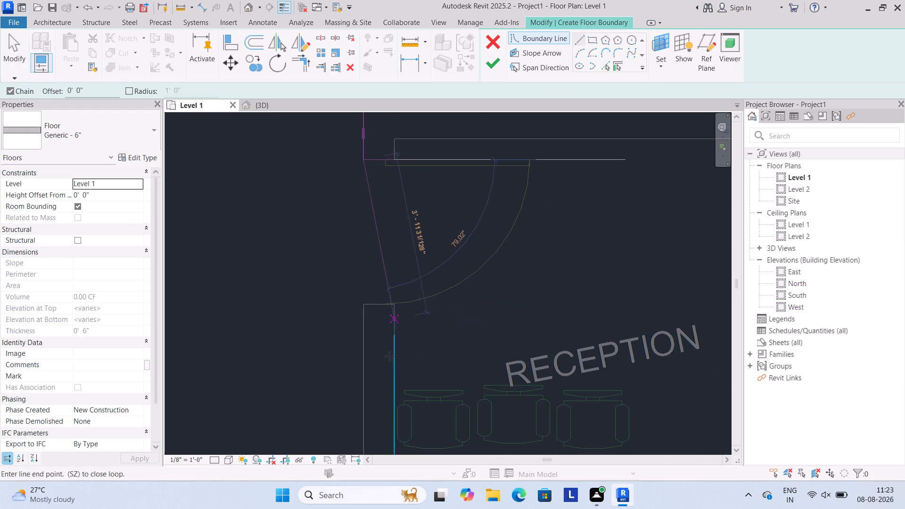
{"action": "scroll", "coordinate": [388, 357], "scroll_direction": "down", "scroll_amount": 3}
{"action": "middle_click_drag", "start_coordinate": [386, 352], "coordinate": [346, 135]}
{"action": "scroll", "coordinate": [328, 332], "scroll_direction": "down", "scroll_amount": 4}
{"action": "middle_click_drag", "start_coordinate": [328, 332], "coordinate": [340, 162]}
{"action": "scroll", "coordinate": [357, 332], "scroll_direction": "down", "scroll_amount": 3}
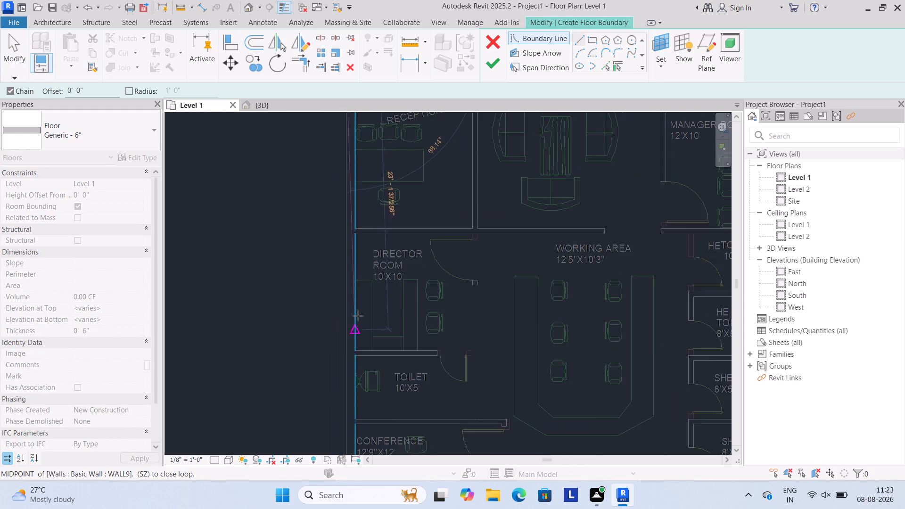
{"action": "scroll", "coordinate": [363, 353], "scroll_direction": "down", "scroll_amount": 5}
{"action": "middle_click_drag", "start_coordinate": [358, 345], "coordinate": [354, 320]}
{"action": "middle_click_drag", "start_coordinate": [360, 328], "coordinate": [347, 228]}
{"action": "scroll", "coordinate": [345, 312], "scroll_direction": "up", "scroll_amount": 4}
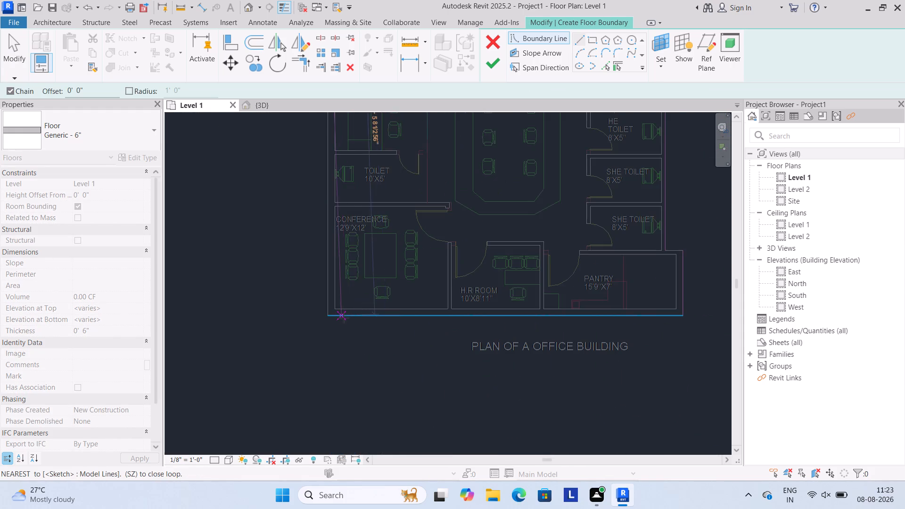
{"action": "scroll", "coordinate": [344, 318], "scroll_direction": "up", "scroll_amount": 4}
{"action": "left_click", "coordinate": [317, 316]}
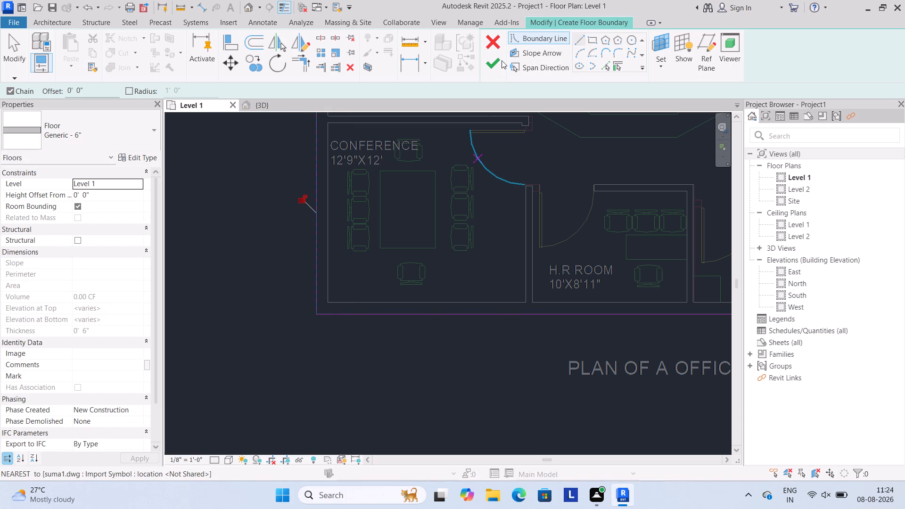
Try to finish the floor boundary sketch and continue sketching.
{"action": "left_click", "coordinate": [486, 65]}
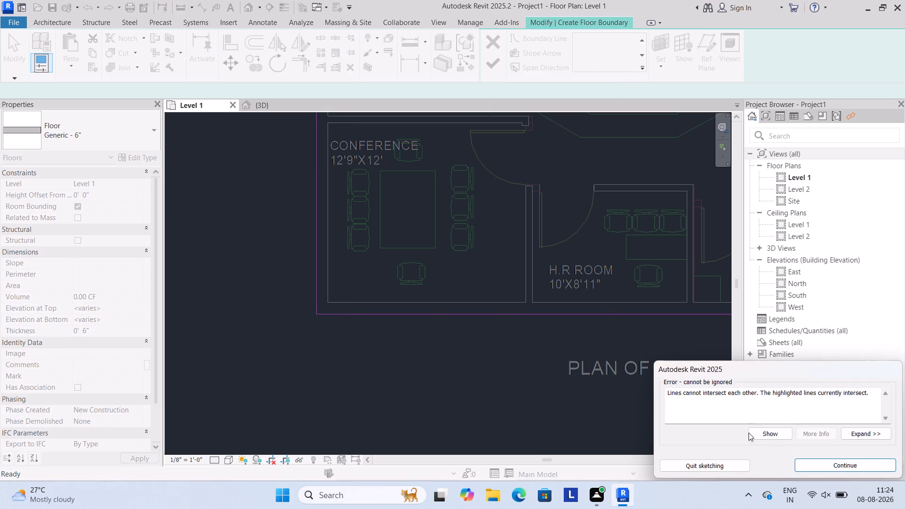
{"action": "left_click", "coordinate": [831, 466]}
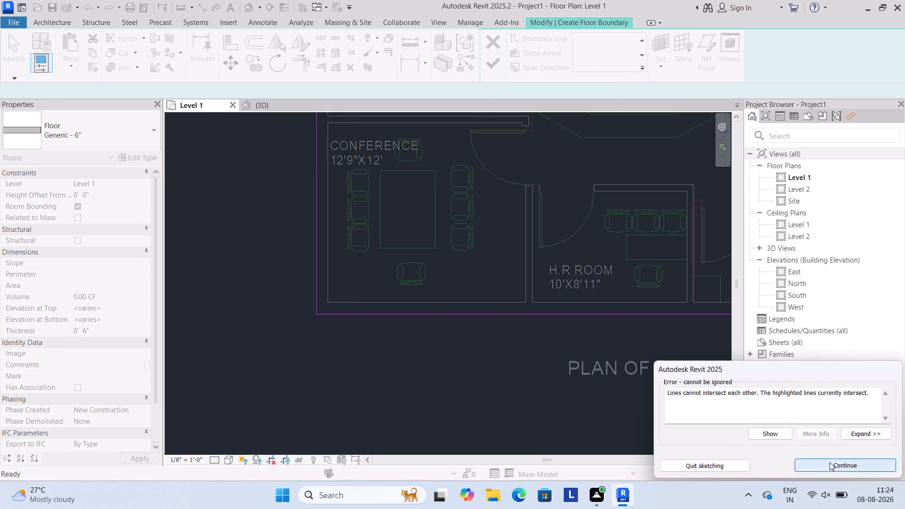
Trim the Waiting Area's horizontal boundary line and the Reception's vertical boundary line into a corner at the Reception entrance.
{"action": "scroll", "coordinate": [579, 324], "scroll_direction": "down", "scroll_amount": 9}
{"action": "middle_click_drag", "start_coordinate": [585, 287], "coordinate": [430, 372]}
{"action": "scroll", "coordinate": [582, 287], "scroll_direction": "down", "scroll_amount": 3}
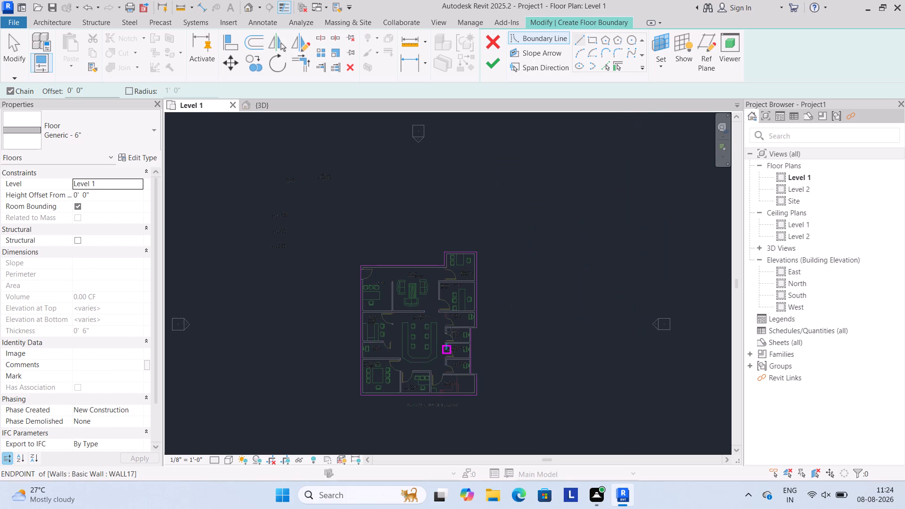
{"action": "scroll", "coordinate": [423, 263], "scroll_direction": "up", "scroll_amount": 9}
{"action": "middle_click_drag", "start_coordinate": [403, 287], "coordinate": [438, 191]}
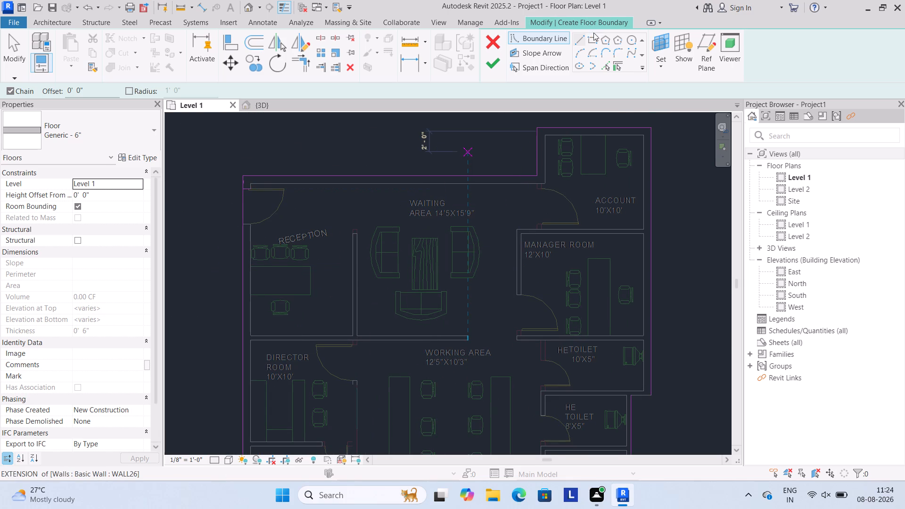
{"action": "left_click", "coordinate": [295, 59]}
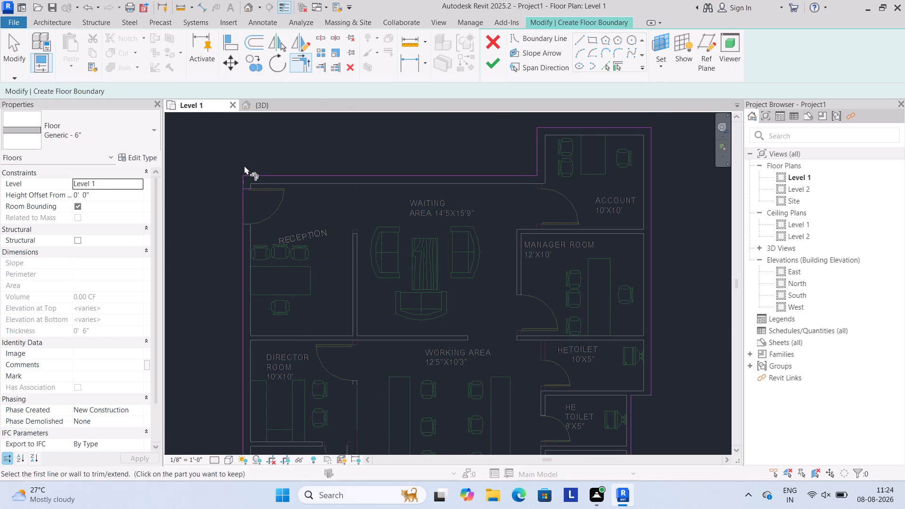
{"action": "left_click", "coordinate": [259, 171]}
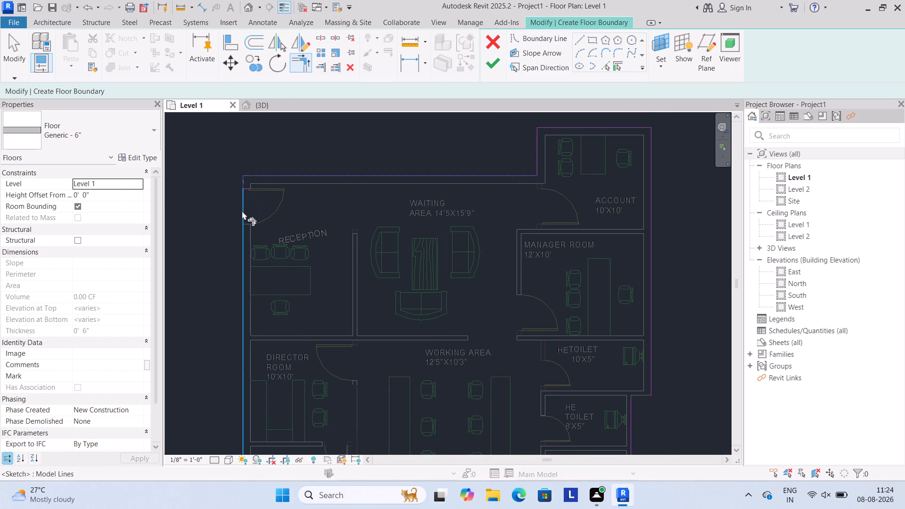
{"action": "left_click", "coordinate": [243, 239]}
{"action": "left_click", "coordinate": [270, 173]}
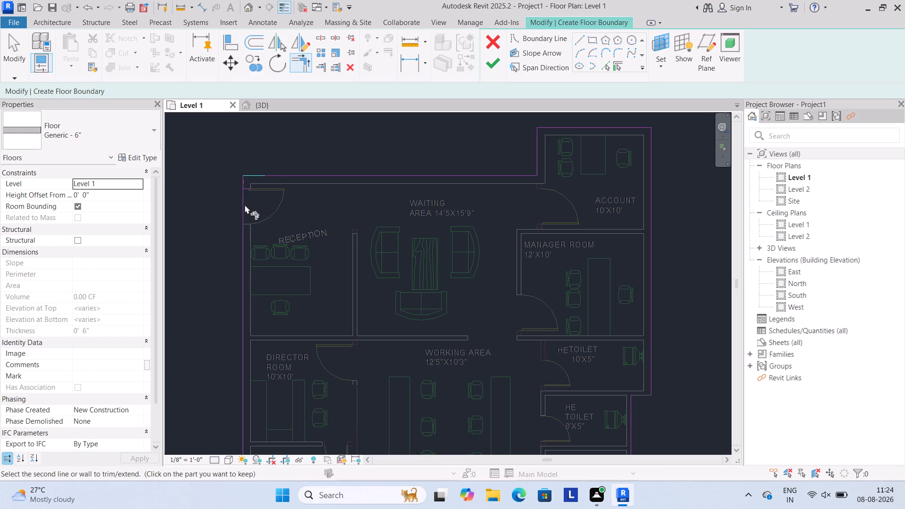
{"action": "left_click", "coordinate": [245, 205]}
{"action": "scroll", "coordinate": [285, 173], "scroll_direction": "up", "scroll_amount": 11}
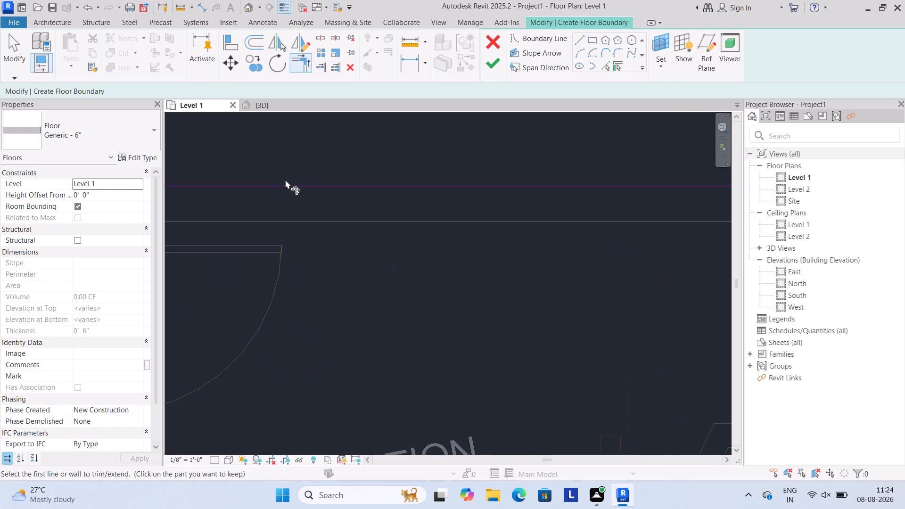
{"action": "scroll", "coordinate": [285, 180], "scroll_direction": "down", "scroll_amount": 8}
{"action": "middle_click_drag", "start_coordinate": [304, 179], "coordinate": [317, 180]}
{"action": "left_click", "coordinate": [336, 183]}
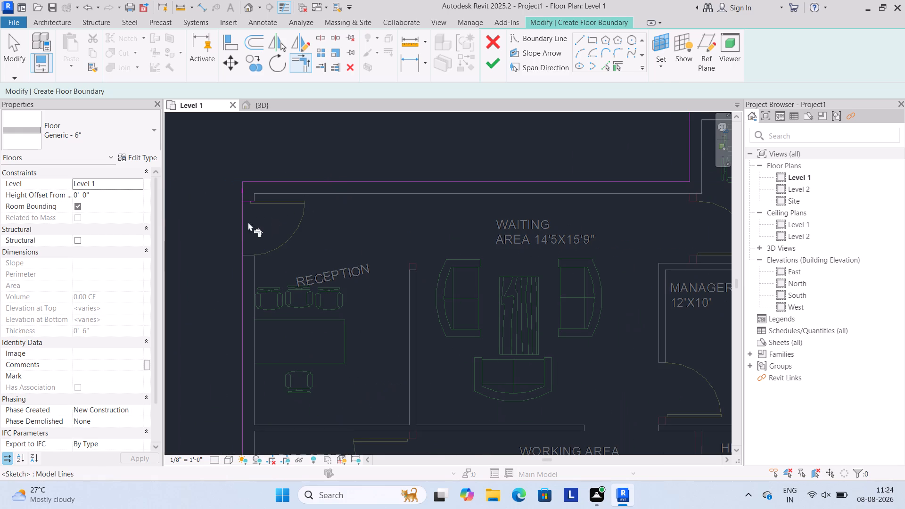
{"action": "left_click", "coordinate": [245, 234]}
Trim the lower horizontal boundary line to the vertical boundary lines at the Conference room's and the Pantry's outer corners.
{"action": "scroll", "coordinate": [378, 267], "scroll_direction": "down", "scroll_amount": 5}
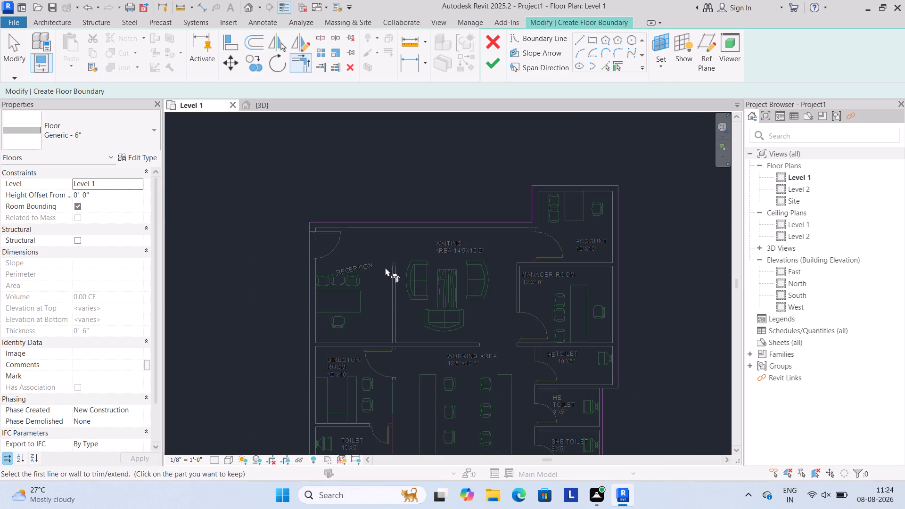
{"action": "middle_click_drag", "start_coordinate": [386, 264], "coordinate": [283, 94]}
{"action": "scroll", "coordinate": [365, 226], "scroll_direction": "down", "scroll_amount": 1}
{"action": "left_click", "coordinate": [216, 335]}
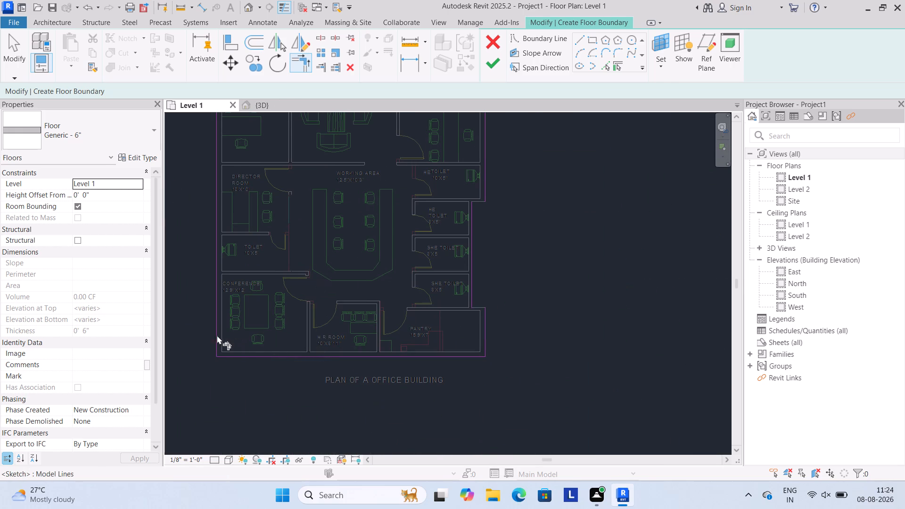
{"action": "left_click", "coordinate": [241, 357]}
{"action": "left_click", "coordinate": [251, 354]}
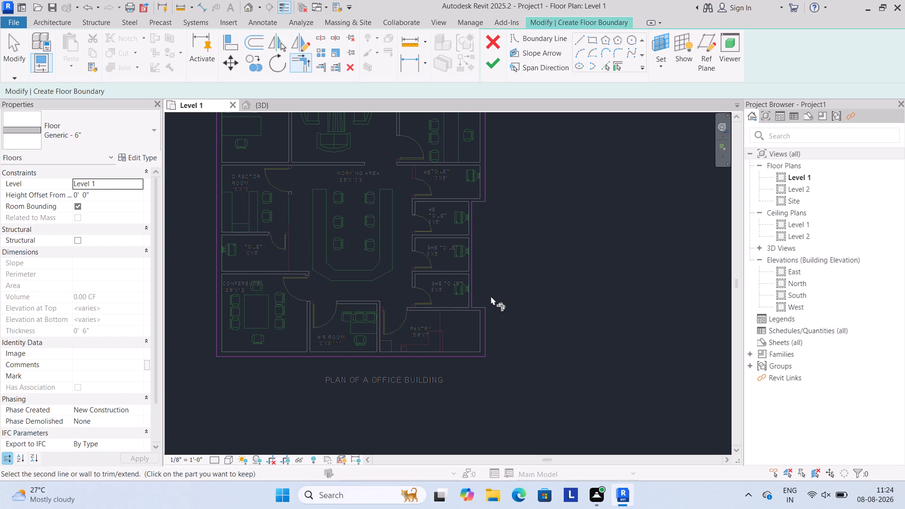
{"action": "left_click", "coordinate": [485, 325]}
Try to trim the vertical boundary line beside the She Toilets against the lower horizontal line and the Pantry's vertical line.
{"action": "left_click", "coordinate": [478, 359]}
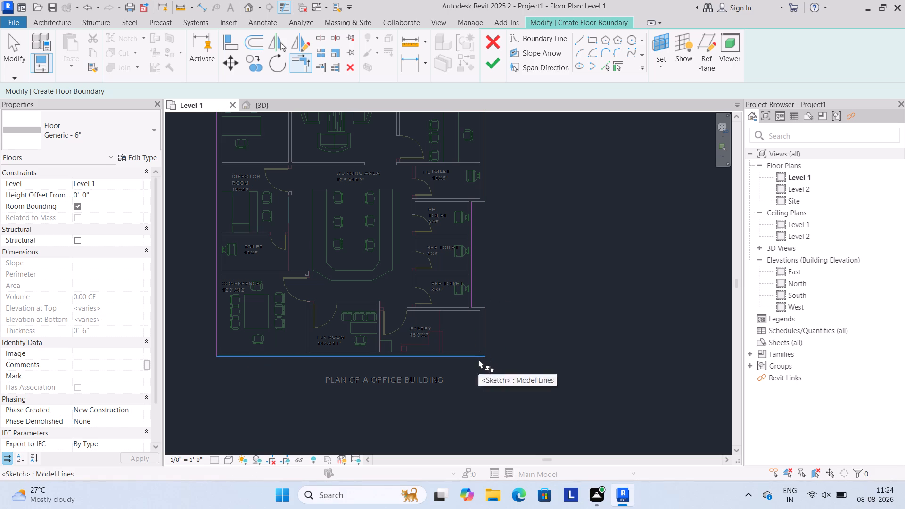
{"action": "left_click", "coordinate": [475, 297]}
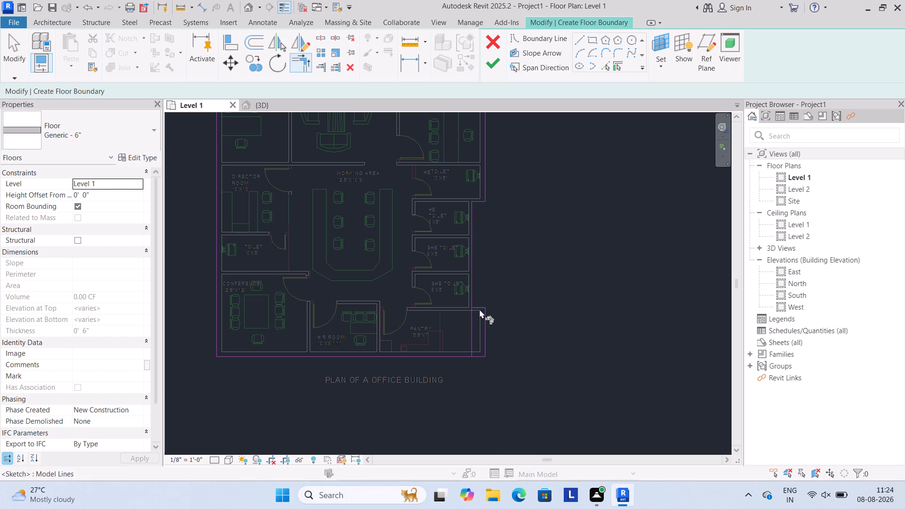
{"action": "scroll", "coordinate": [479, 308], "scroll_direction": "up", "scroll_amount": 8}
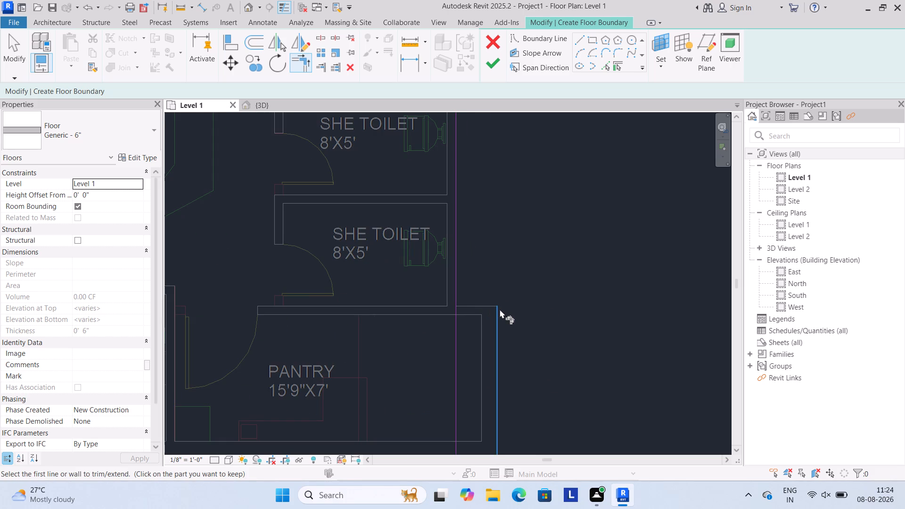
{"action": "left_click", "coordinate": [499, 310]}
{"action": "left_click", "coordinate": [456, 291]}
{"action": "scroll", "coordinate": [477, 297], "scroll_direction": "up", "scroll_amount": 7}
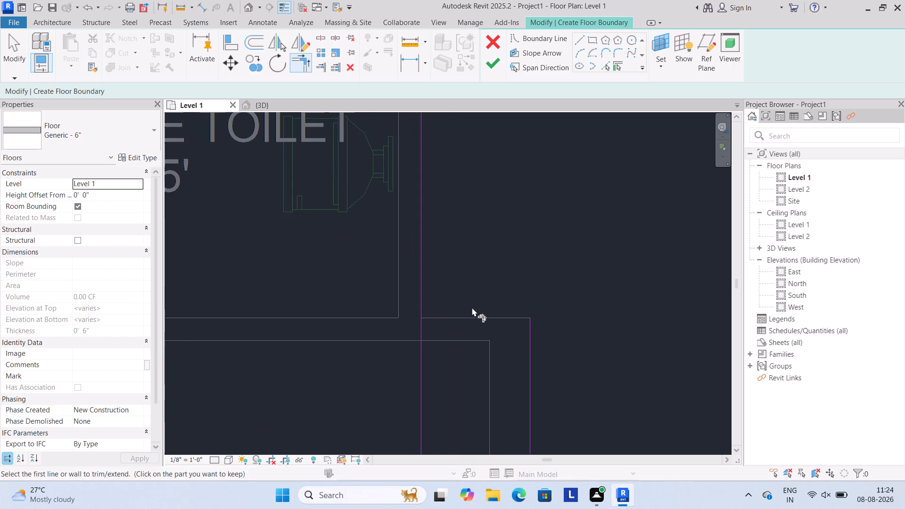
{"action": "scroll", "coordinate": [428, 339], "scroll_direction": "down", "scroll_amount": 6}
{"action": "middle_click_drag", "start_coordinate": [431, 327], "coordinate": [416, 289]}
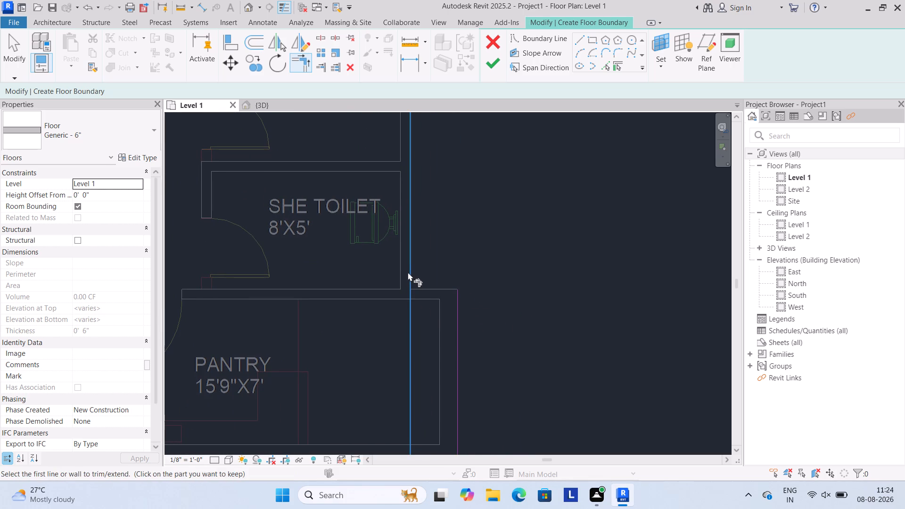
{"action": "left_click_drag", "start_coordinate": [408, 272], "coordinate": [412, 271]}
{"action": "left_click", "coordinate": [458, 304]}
Draw a short horizontal boundary line from the She Toilet's outer wall corner to the upper end of the Pantry's vertical boundary line.
{"action": "scroll", "coordinate": [448, 288], "scroll_direction": "up", "scroll_amount": 5}
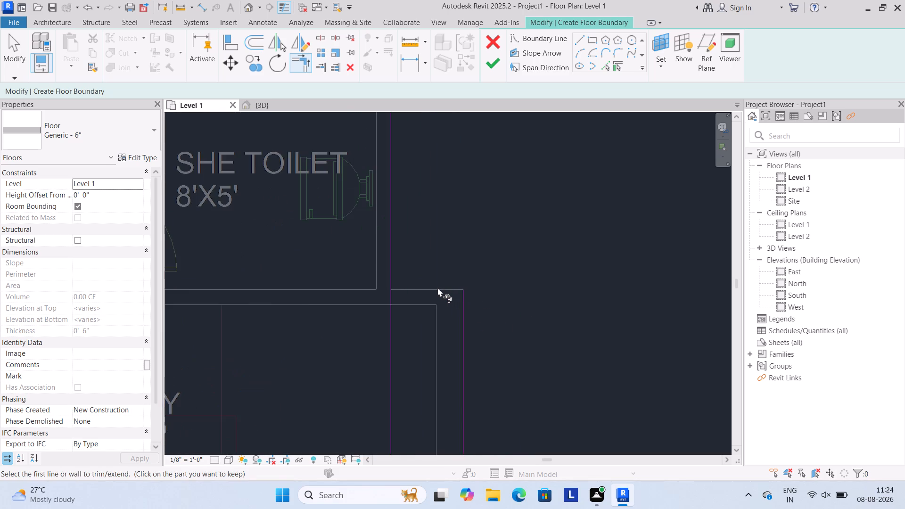
{"action": "scroll", "coordinate": [437, 287], "scroll_direction": "up", "scroll_amount": 3}
{"action": "left_click", "coordinate": [574, 35]}
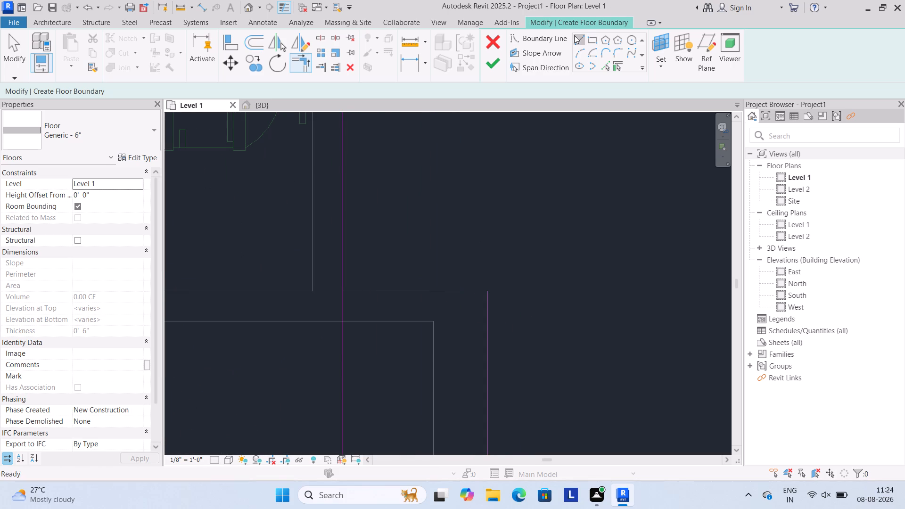
{"action": "left_click", "coordinate": [346, 291]}
{"action": "left_click", "coordinate": [486, 289]}
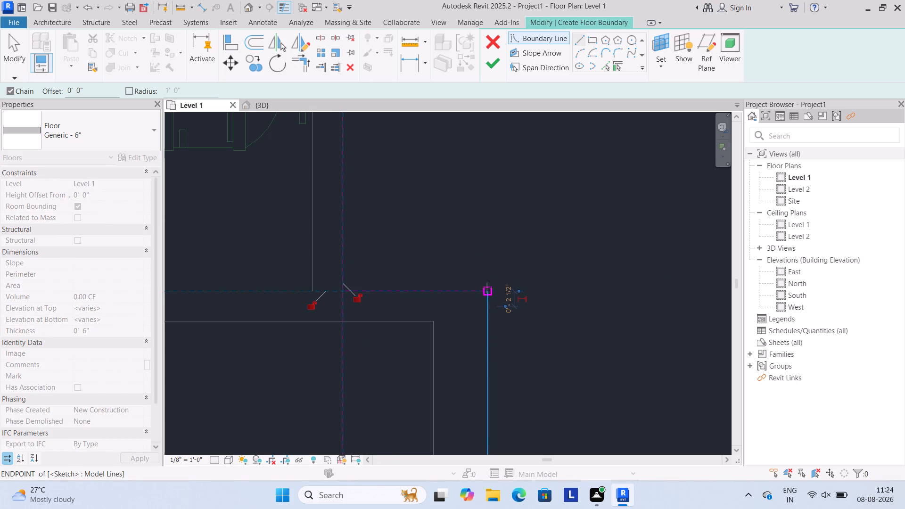
Trim the vertical boundary line beside the She Toilet to a corner with the short horizontal line above the Pantry.
{"action": "scroll", "coordinate": [448, 195], "scroll_direction": "down", "scroll_amount": 3}
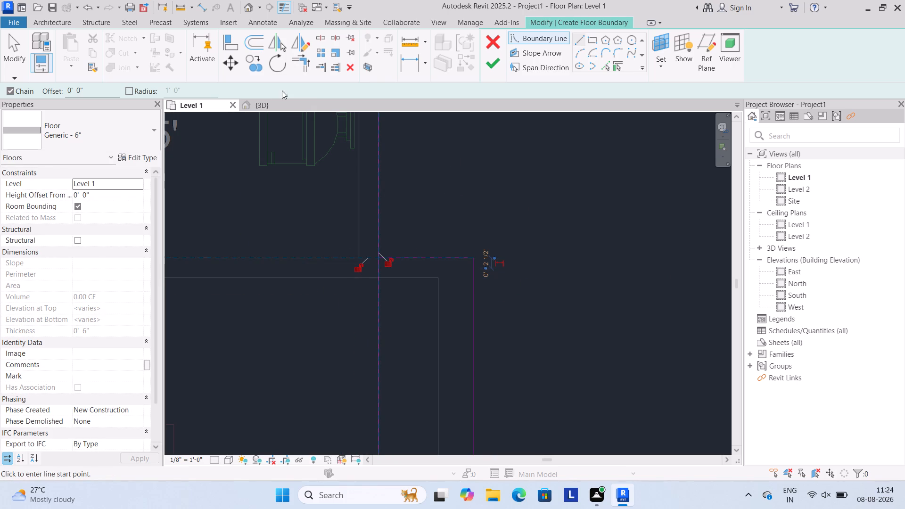
{"action": "left_click", "coordinate": [301, 59]}
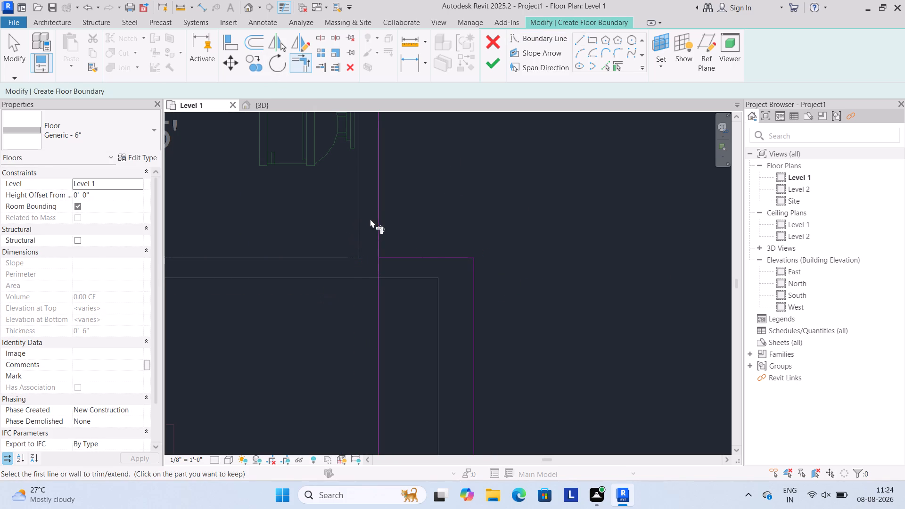
{"action": "left_click", "coordinate": [378, 226]}
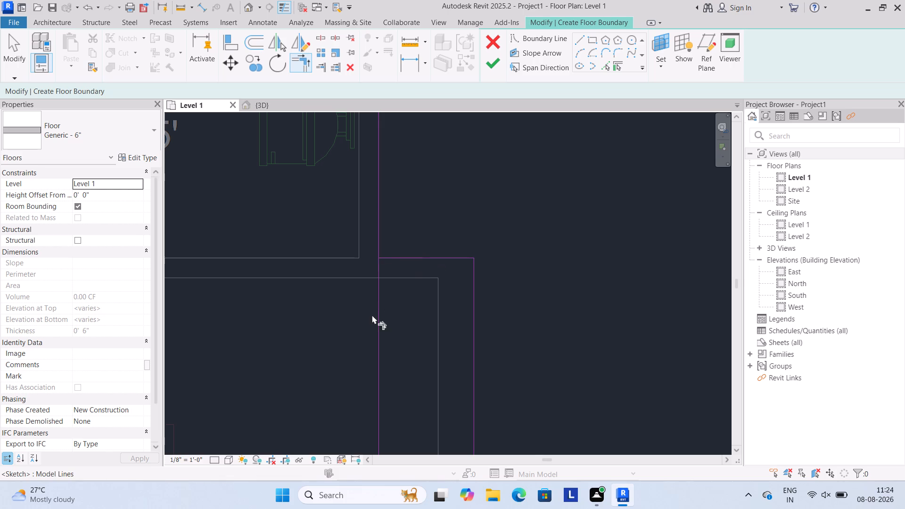
{"action": "left_click", "coordinate": [443, 256]}
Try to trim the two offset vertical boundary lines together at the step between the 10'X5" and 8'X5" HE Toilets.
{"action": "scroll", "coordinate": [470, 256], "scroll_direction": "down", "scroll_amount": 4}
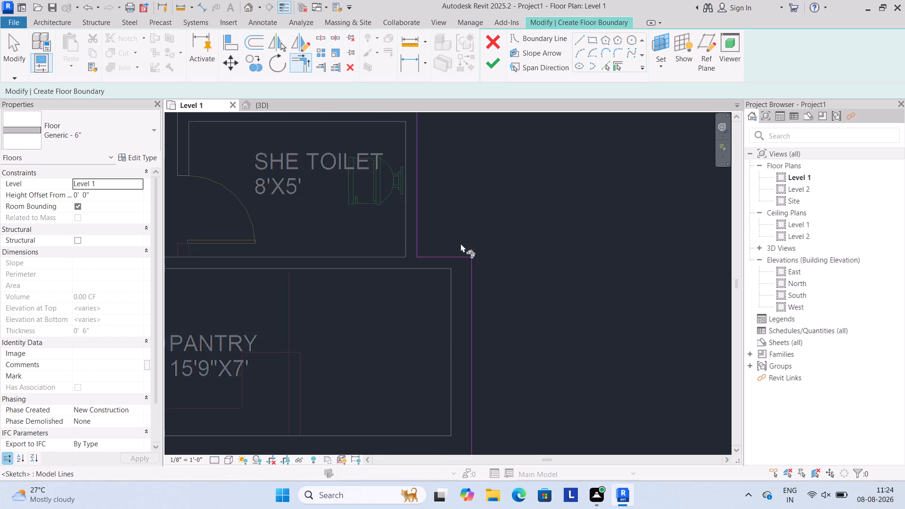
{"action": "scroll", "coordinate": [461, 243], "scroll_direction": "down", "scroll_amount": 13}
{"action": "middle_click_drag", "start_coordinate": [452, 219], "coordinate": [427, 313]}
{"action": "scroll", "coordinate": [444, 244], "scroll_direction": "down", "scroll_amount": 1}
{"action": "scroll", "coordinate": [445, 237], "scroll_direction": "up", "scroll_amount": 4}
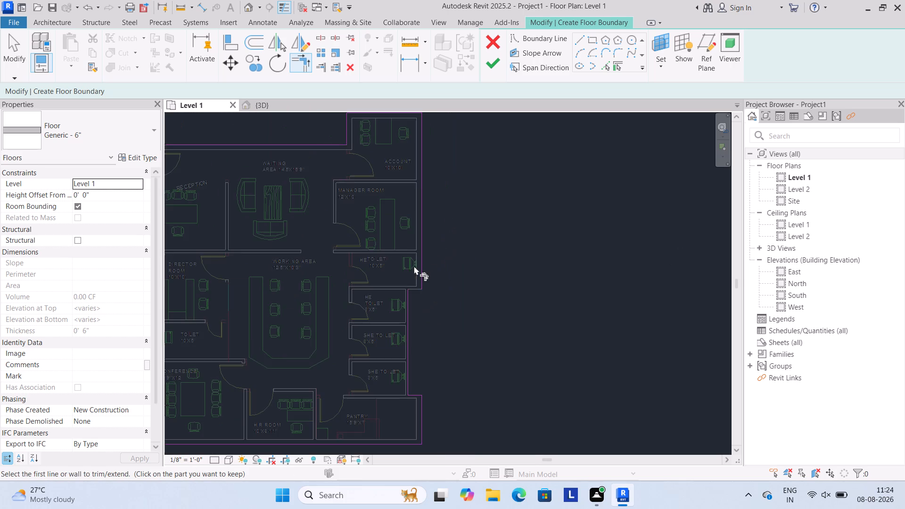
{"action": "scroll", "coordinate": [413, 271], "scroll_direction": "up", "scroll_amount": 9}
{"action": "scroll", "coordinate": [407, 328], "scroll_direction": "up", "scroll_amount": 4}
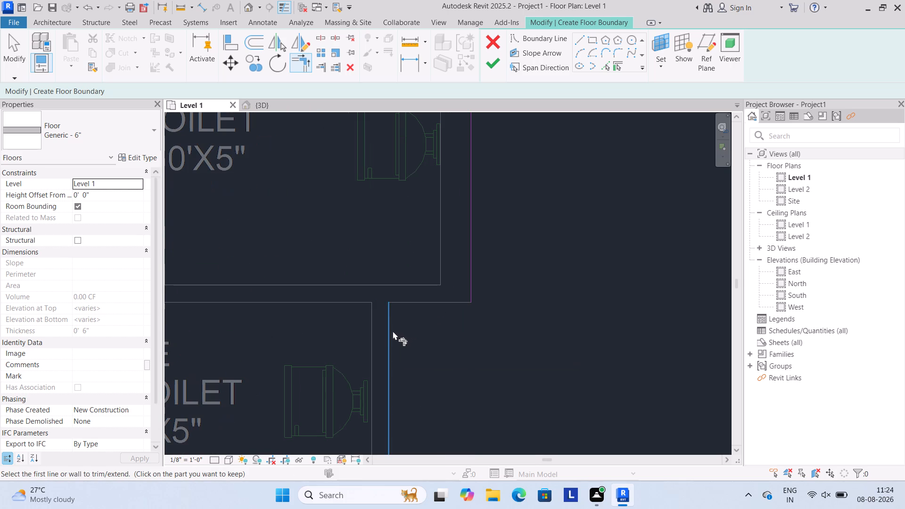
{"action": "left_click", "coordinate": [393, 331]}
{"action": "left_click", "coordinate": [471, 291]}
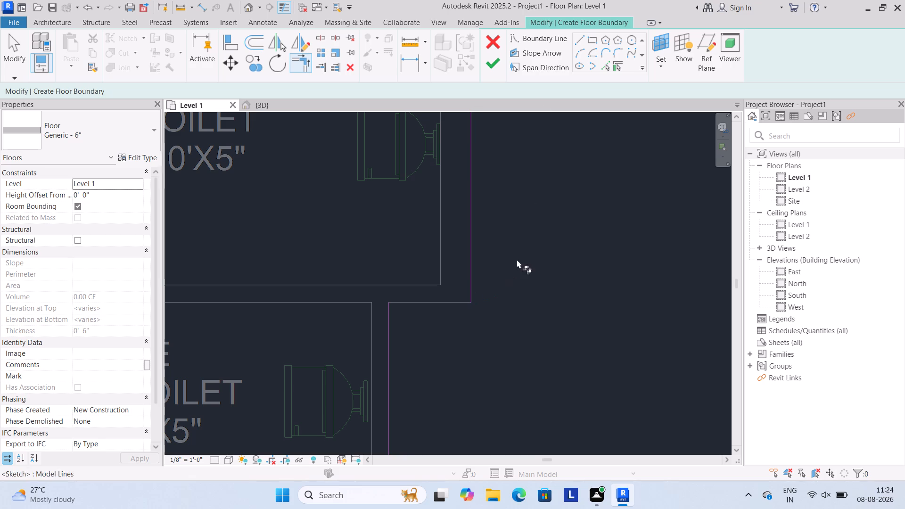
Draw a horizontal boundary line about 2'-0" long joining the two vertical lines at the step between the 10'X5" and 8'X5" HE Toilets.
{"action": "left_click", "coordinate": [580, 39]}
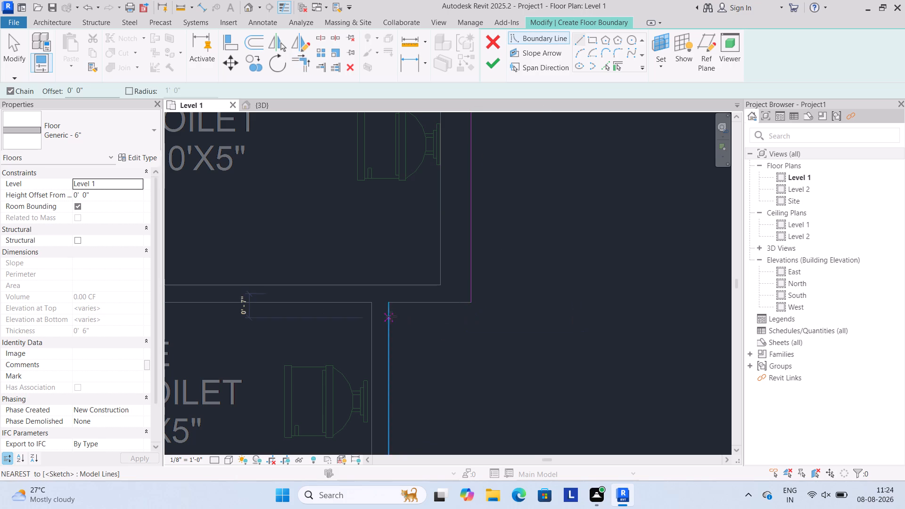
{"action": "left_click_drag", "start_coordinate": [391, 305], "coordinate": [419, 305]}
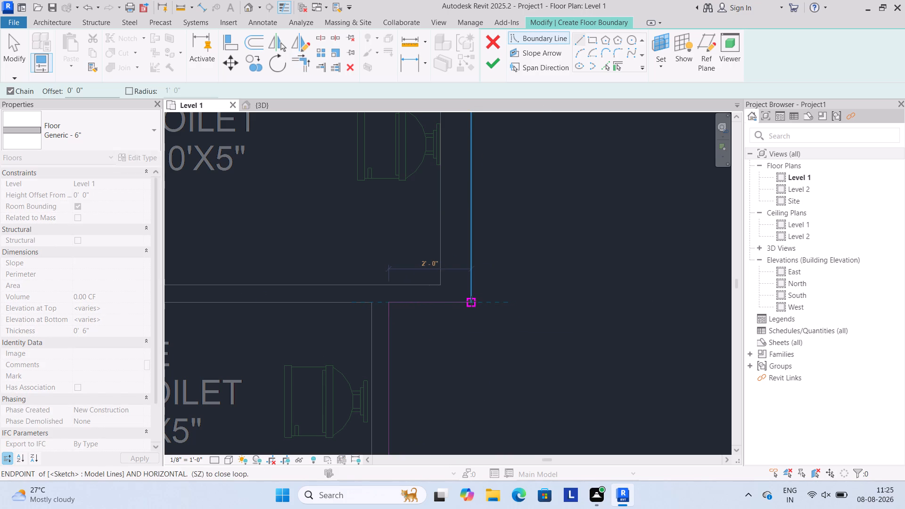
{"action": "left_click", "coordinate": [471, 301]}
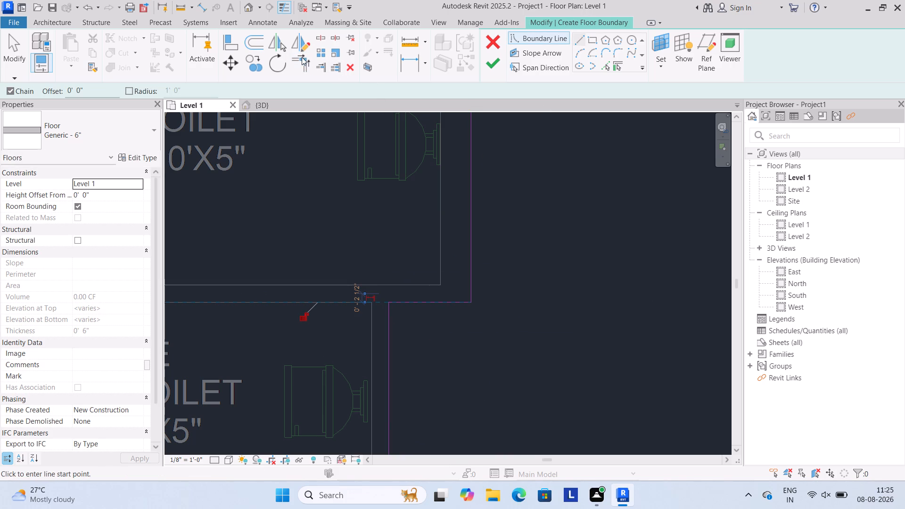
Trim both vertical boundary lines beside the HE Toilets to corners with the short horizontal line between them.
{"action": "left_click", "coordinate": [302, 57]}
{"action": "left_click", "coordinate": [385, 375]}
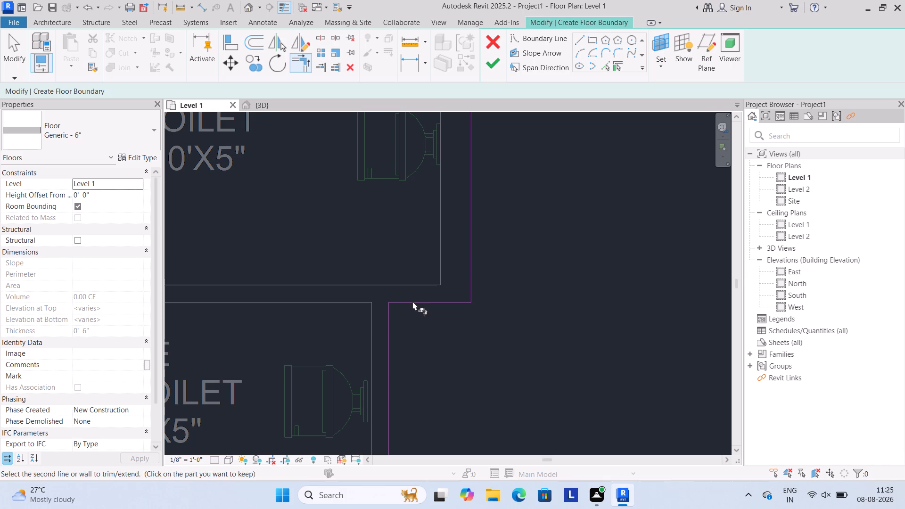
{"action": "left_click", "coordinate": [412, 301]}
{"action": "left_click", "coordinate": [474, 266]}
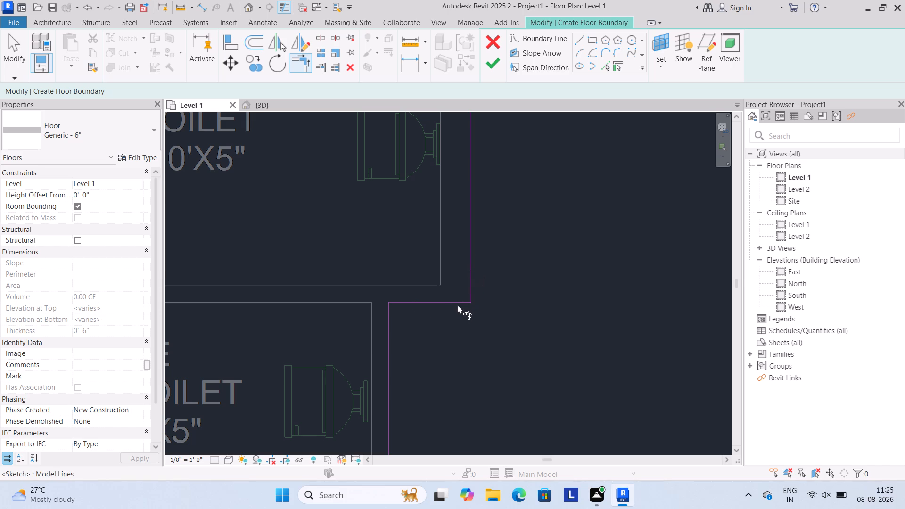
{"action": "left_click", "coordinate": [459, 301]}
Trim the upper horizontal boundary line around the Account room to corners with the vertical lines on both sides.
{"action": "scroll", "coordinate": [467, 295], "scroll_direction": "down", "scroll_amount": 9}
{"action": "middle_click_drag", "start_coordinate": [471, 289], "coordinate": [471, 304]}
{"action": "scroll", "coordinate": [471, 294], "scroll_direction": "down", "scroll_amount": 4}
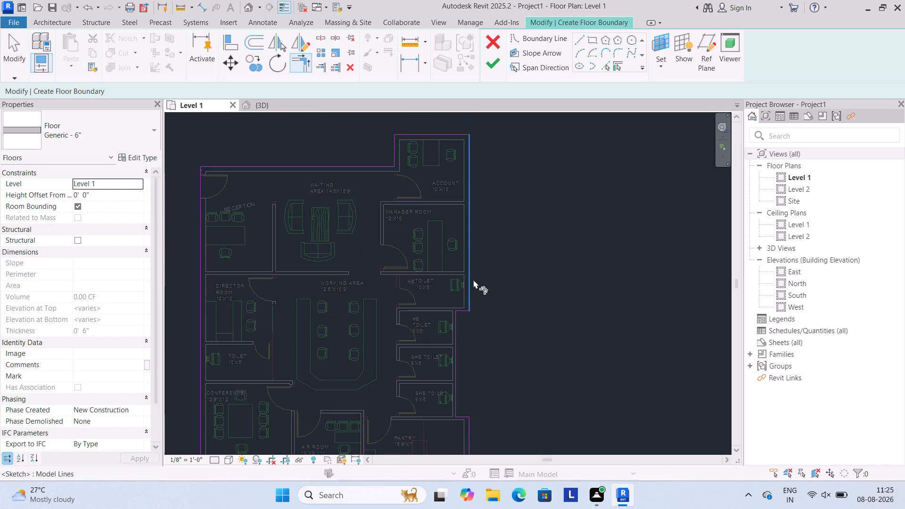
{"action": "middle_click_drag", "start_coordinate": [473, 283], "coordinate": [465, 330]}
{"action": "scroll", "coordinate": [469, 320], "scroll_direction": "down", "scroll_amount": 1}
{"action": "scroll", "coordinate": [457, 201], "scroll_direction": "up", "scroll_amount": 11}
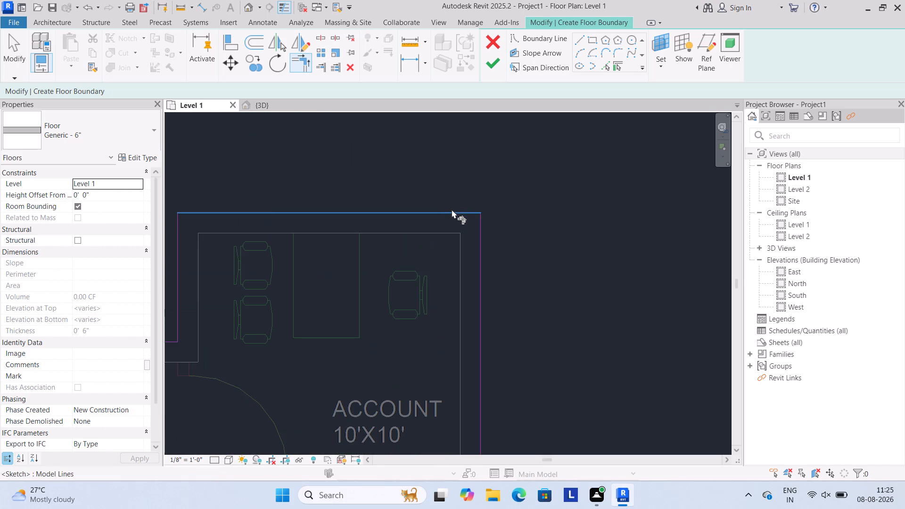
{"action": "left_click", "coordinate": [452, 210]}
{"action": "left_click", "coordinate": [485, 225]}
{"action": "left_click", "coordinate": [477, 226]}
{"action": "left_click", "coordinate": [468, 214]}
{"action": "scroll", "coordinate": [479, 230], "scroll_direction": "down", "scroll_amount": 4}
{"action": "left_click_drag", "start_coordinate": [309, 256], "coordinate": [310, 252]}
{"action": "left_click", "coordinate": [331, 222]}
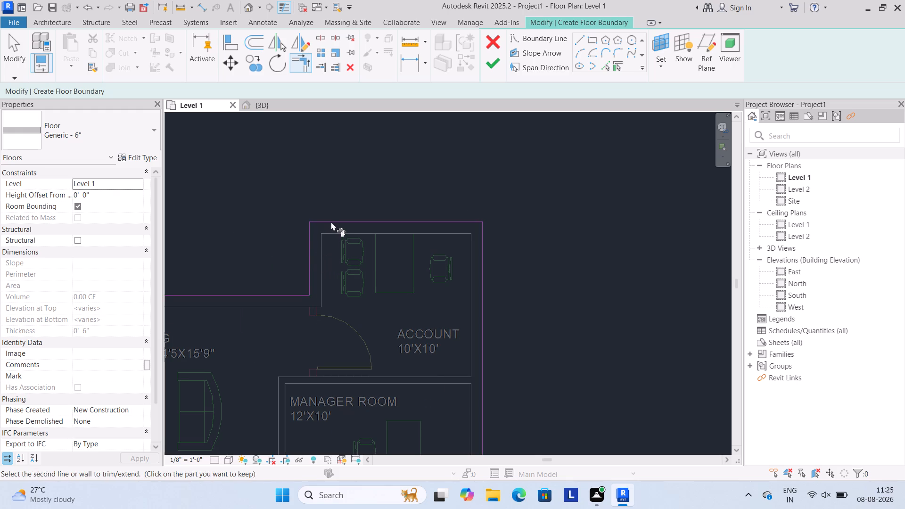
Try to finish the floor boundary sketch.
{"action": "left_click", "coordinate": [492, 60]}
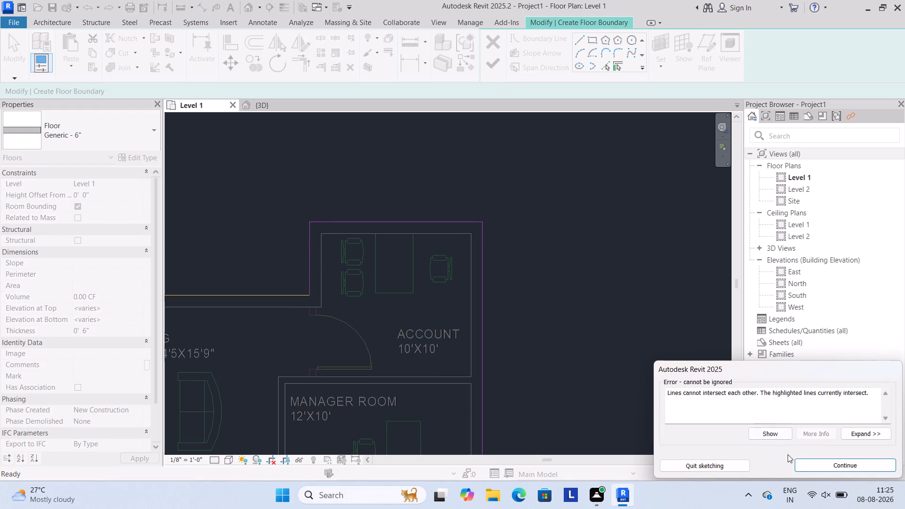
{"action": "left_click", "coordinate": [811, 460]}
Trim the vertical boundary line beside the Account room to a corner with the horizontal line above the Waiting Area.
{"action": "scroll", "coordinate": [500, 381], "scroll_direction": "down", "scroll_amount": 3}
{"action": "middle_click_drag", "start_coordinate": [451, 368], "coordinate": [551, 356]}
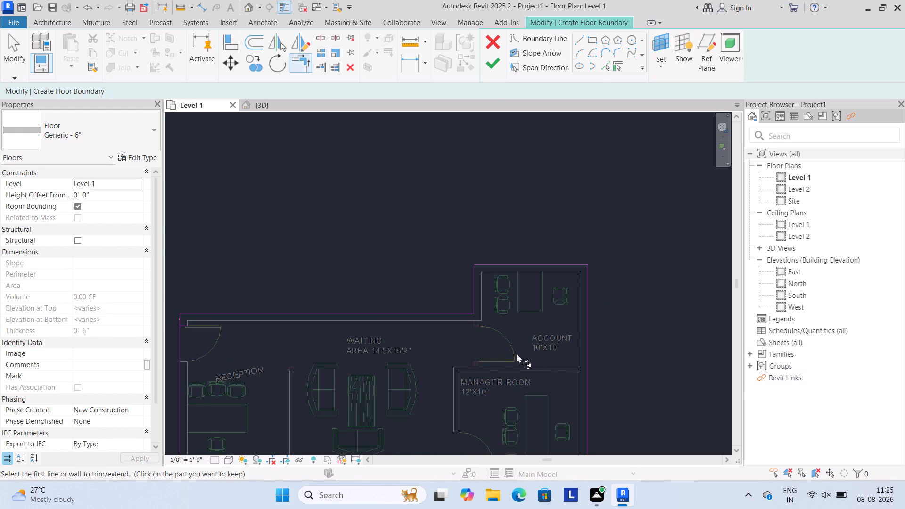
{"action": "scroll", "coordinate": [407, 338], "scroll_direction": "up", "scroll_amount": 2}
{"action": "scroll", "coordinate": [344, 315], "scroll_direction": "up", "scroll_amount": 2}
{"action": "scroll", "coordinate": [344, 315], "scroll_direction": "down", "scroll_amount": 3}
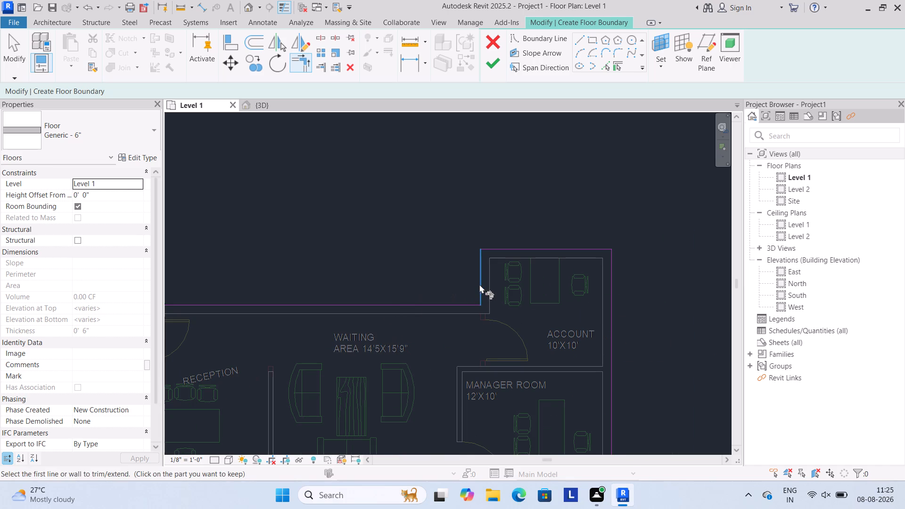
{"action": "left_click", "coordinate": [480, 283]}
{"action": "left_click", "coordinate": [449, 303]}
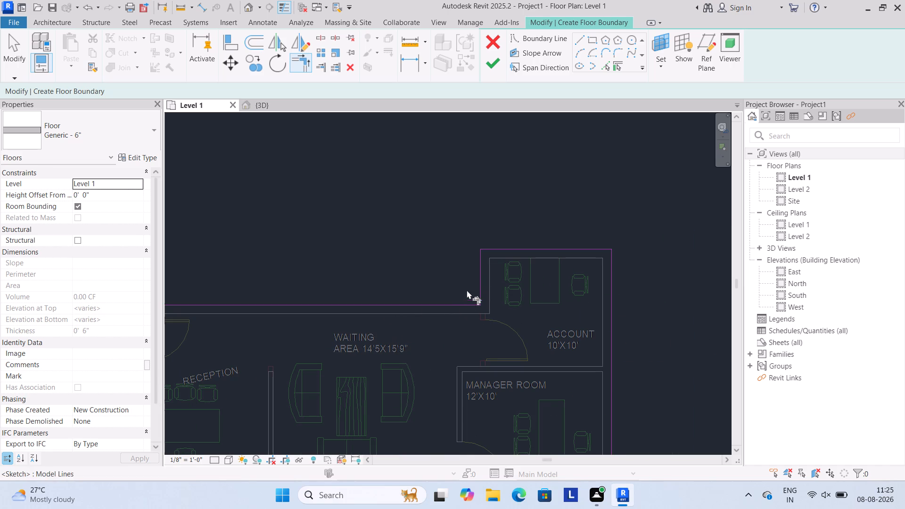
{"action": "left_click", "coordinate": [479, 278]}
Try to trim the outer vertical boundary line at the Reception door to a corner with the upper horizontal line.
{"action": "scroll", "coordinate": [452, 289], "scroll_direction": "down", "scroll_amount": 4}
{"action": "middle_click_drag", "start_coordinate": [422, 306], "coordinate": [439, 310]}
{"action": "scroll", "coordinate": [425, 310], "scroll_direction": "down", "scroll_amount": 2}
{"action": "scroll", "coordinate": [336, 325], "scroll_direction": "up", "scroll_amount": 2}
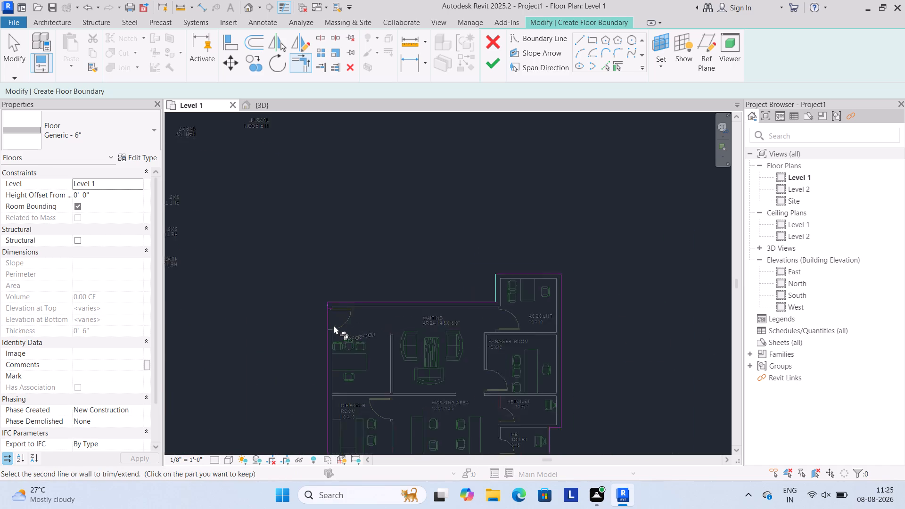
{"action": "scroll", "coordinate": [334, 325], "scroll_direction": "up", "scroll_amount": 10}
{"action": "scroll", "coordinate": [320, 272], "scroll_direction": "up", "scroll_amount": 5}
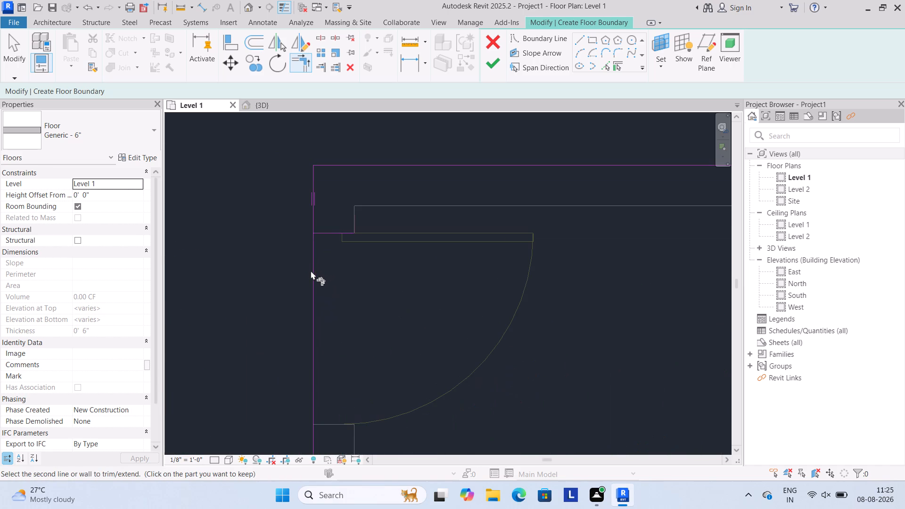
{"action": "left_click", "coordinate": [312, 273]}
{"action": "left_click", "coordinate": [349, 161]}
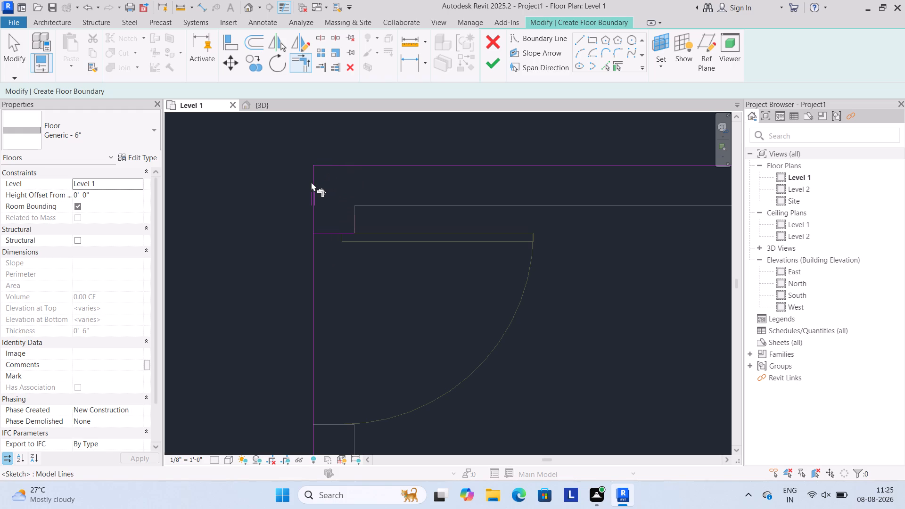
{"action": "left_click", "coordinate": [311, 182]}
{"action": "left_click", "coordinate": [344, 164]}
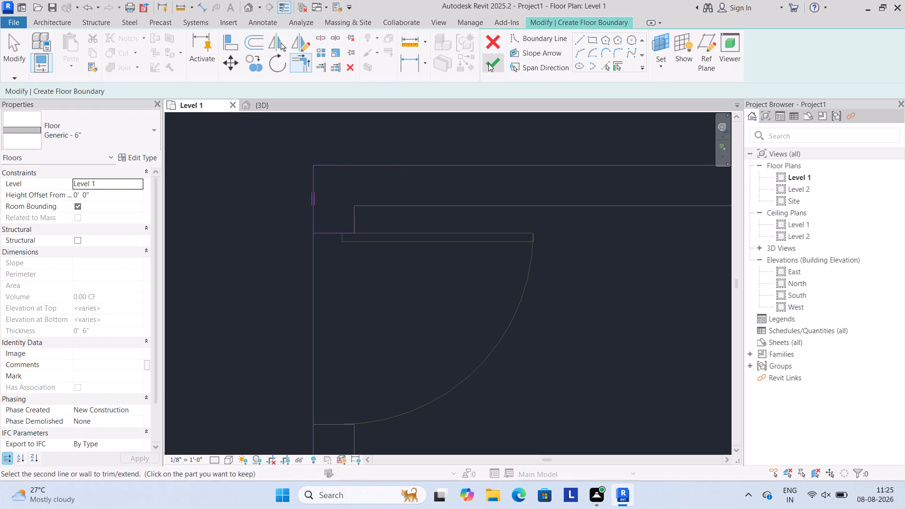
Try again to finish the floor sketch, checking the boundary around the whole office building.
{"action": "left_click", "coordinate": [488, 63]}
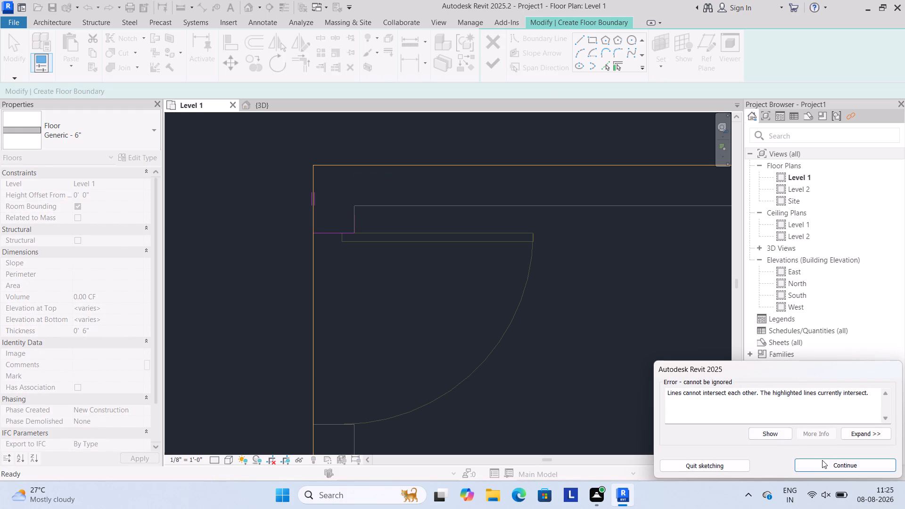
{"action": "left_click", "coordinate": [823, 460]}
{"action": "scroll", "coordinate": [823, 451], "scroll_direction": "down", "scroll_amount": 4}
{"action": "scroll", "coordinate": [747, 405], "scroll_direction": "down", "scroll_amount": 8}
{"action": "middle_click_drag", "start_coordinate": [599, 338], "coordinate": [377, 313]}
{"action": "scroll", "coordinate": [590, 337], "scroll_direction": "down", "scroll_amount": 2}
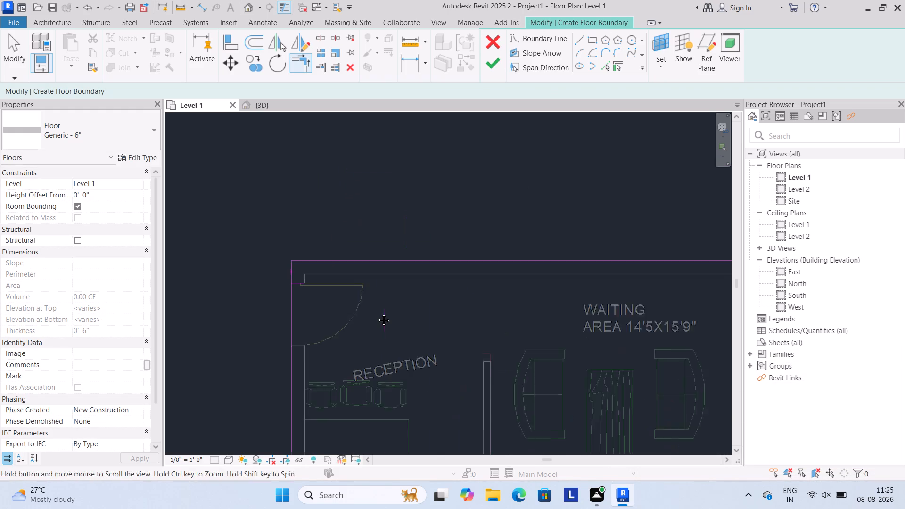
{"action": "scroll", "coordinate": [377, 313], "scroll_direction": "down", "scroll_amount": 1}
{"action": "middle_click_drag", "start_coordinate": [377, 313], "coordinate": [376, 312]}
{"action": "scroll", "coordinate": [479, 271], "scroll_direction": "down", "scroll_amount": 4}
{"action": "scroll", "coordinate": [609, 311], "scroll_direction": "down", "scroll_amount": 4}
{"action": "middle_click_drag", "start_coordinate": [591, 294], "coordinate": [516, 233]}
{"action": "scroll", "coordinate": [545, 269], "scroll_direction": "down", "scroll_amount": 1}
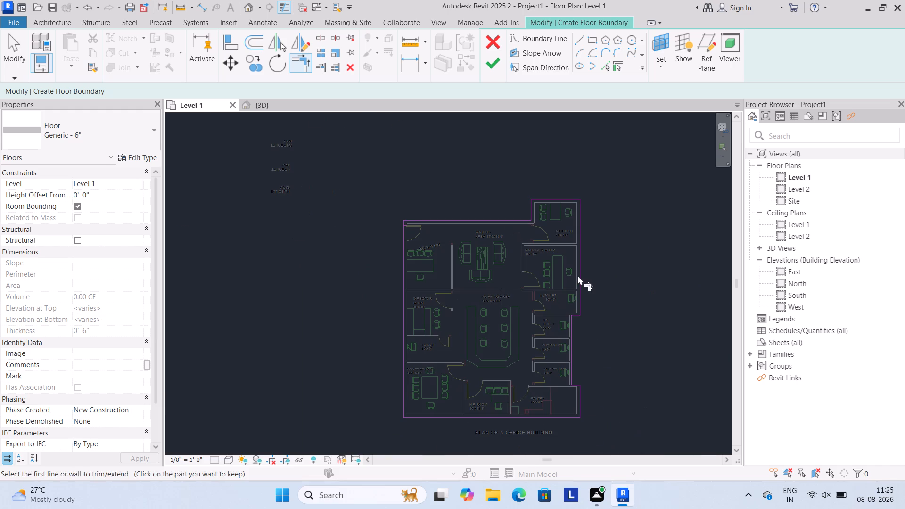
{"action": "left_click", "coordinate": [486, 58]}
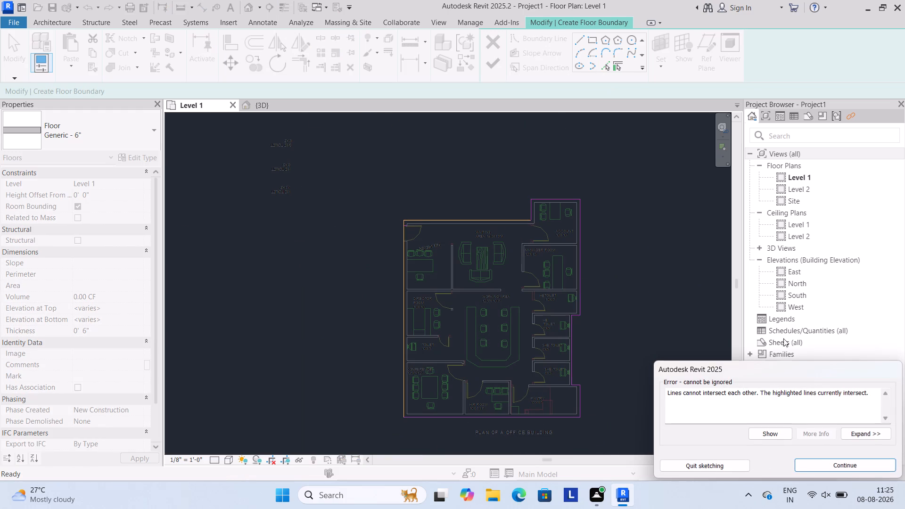
Quit and discard the floor sketch, and dismiss the save reminder without saving.
{"action": "left_click", "coordinate": [716, 462]}
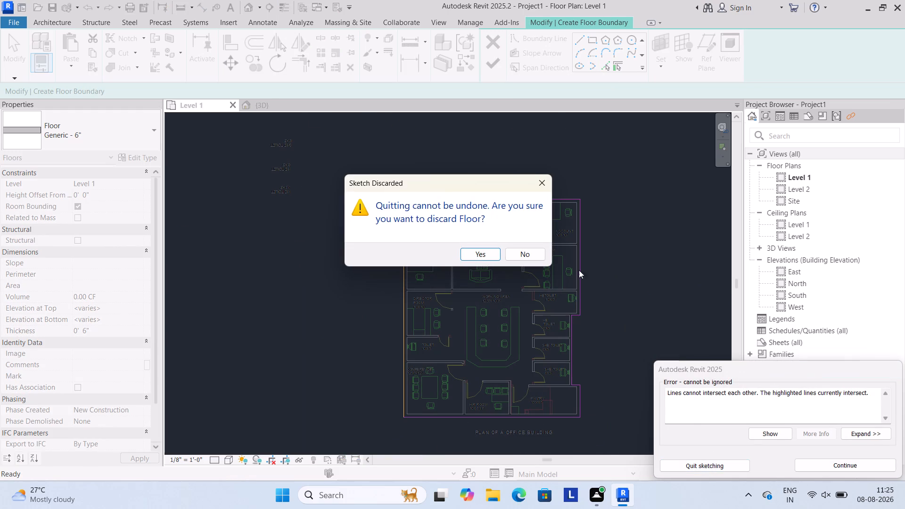
{"action": "left_click", "coordinate": [488, 254]}
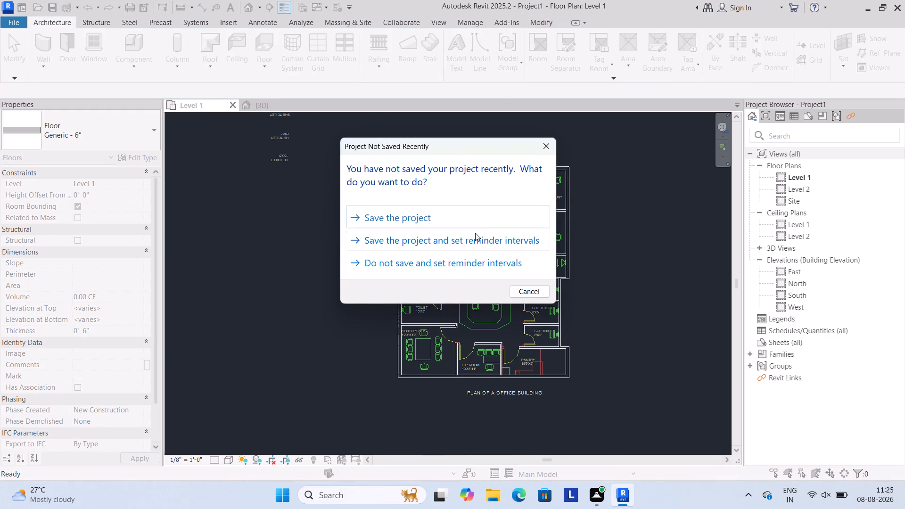
{"action": "left_click", "coordinate": [549, 140]}
Start a new architectural floor on Level 1.
{"action": "scroll", "coordinate": [618, 211], "scroll_direction": "up", "scroll_amount": 3}
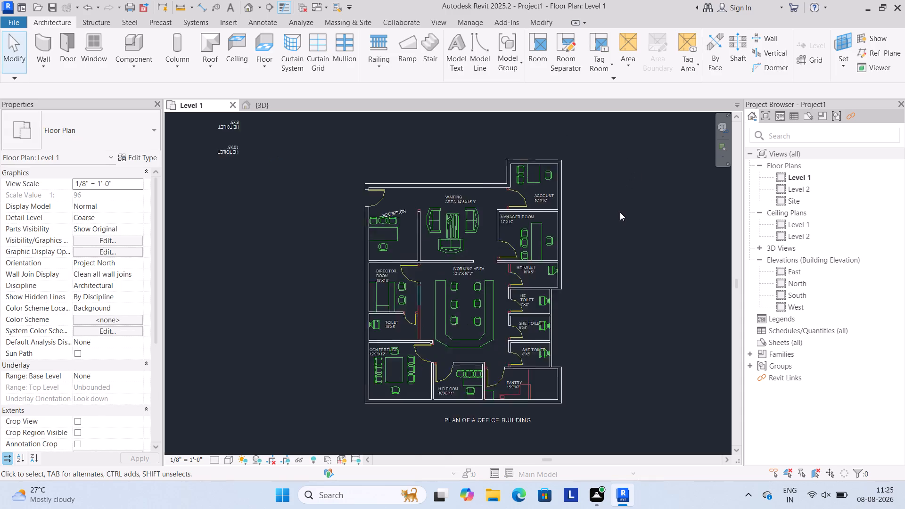
{"action": "scroll", "coordinate": [620, 212], "scroll_direction": "up", "scroll_amount": 1}
{"action": "scroll", "coordinate": [619, 209], "scroll_direction": "down", "scroll_amount": 2}
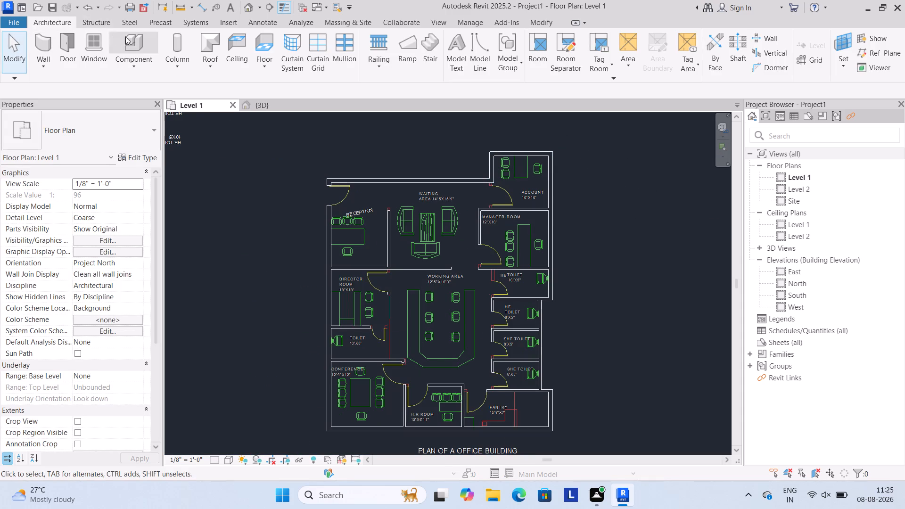
{"action": "left_click", "coordinate": [266, 65]}
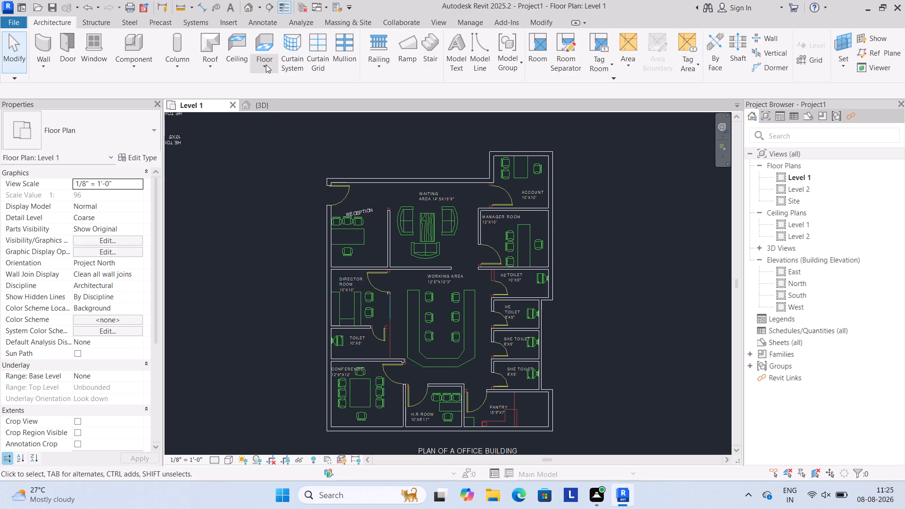
{"action": "left_click", "coordinate": [296, 86]}
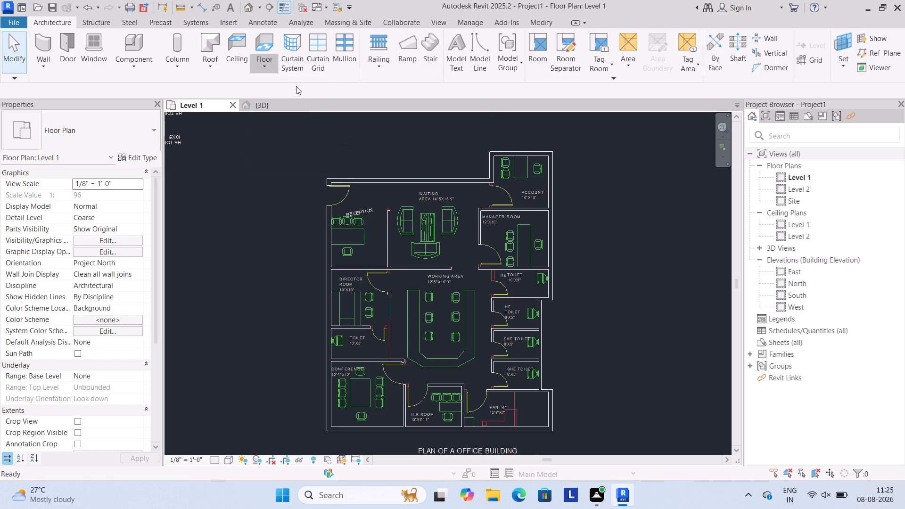
Examine the available floor types for the new floor.
{"action": "left_click", "coordinate": [141, 123]}
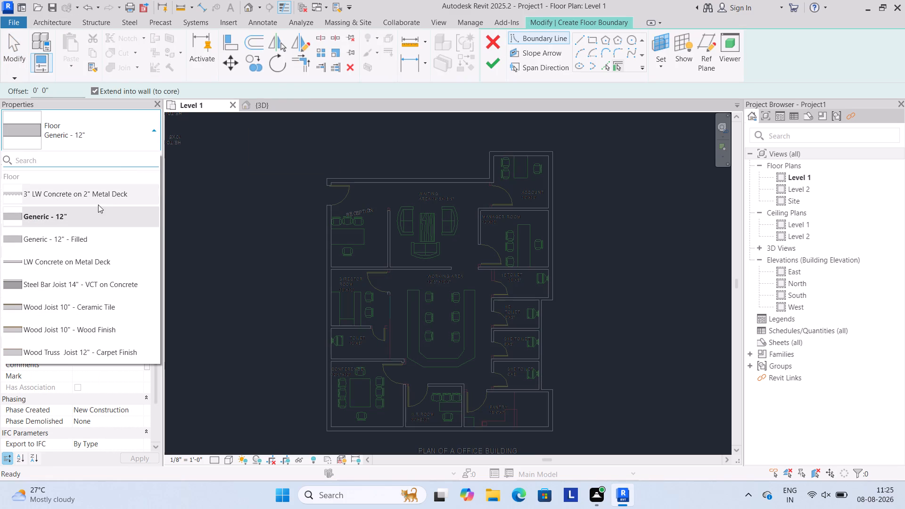
{"action": "scroll", "coordinate": [99, 248], "scroll_direction": "down", "scroll_amount": 10}
{"action": "scroll", "coordinate": [81, 294], "scroll_direction": "up", "scroll_amount": 5}
{"action": "scroll", "coordinate": [89, 256], "scroll_direction": "up", "scroll_amount": 4}
{"action": "scroll", "coordinate": [72, 314], "scroll_direction": "down", "scroll_amount": 12}
{"action": "scroll", "coordinate": [106, 173], "scroll_direction": "down", "scroll_amount": 3}
{"action": "scroll", "coordinate": [95, 260], "scroll_direction": "up", "scroll_amount": 8}
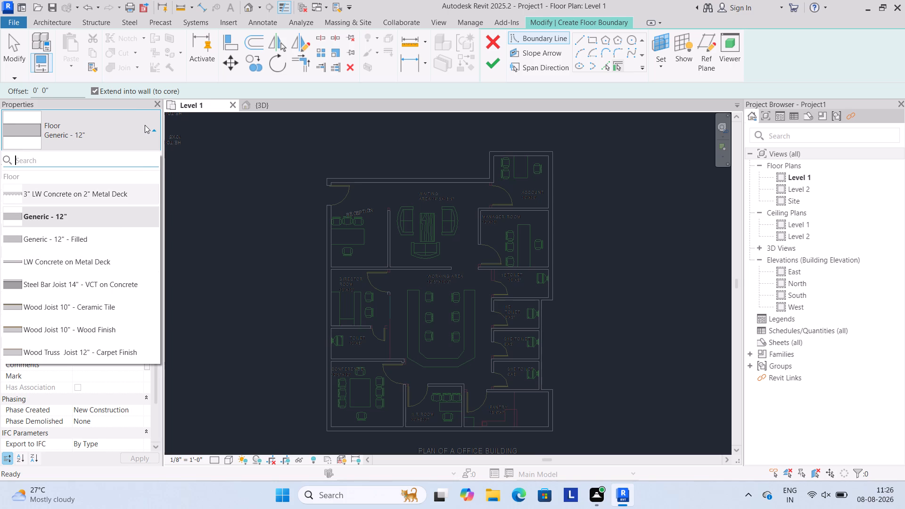
{"action": "left_click", "coordinate": [145, 127]}
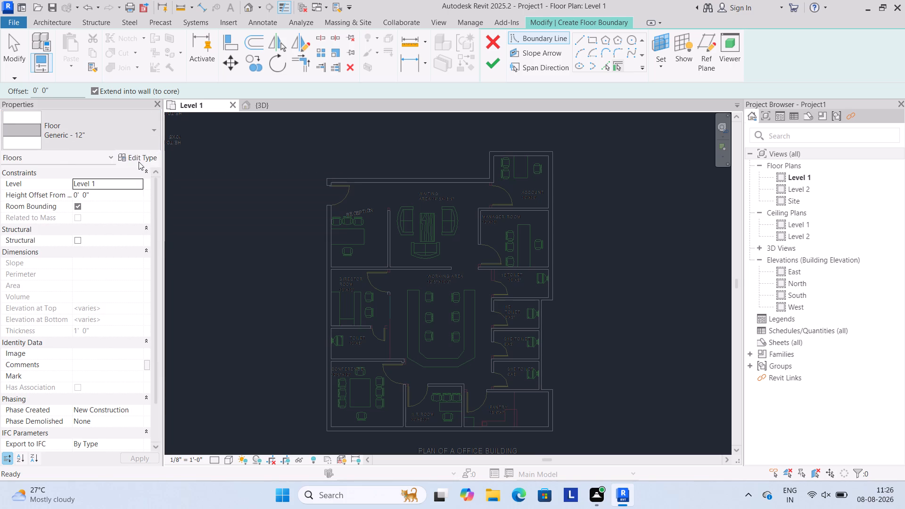
Duplicate the Generic - 12" floor type under the name Generic - 6".
{"action": "left_click", "coordinate": [139, 159]}
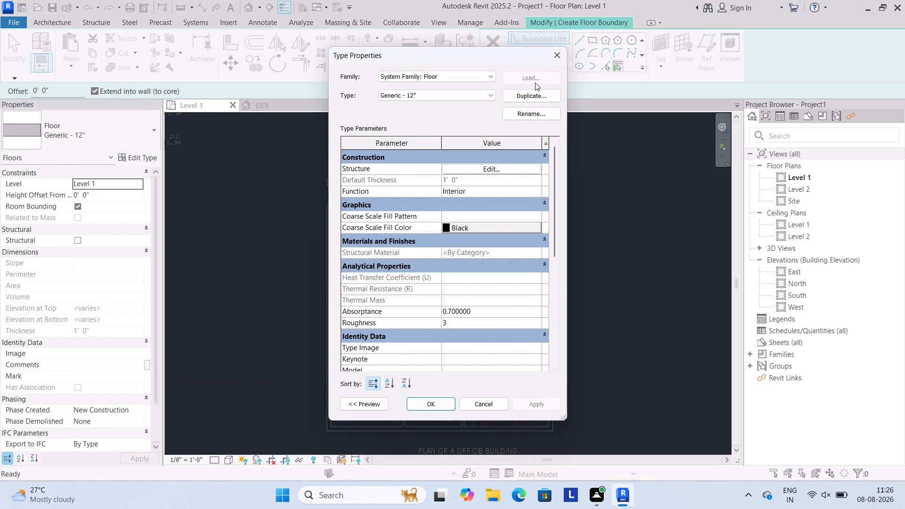
{"action": "left_click", "coordinate": [531, 97]}
{"action": "left_click", "coordinate": [452, 232]}
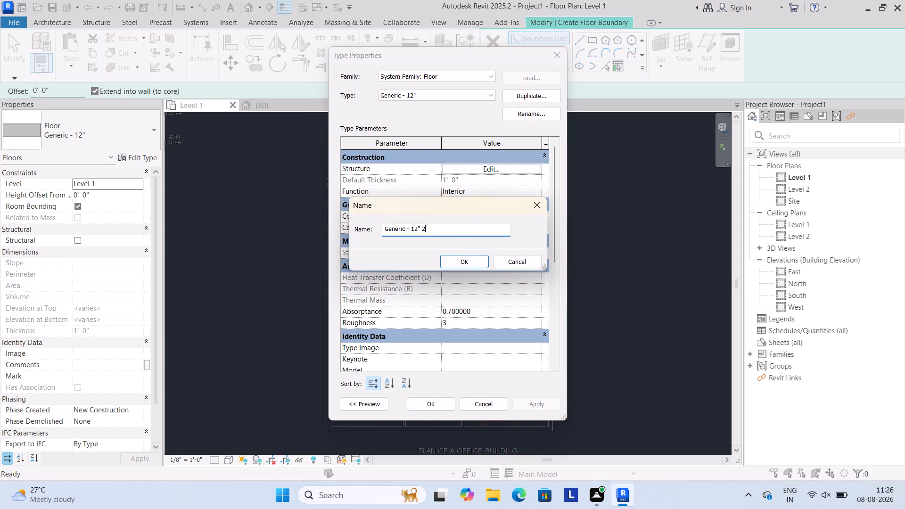
{"action": "key", "text": "BackSpace"}
{"action": "key", "text": "BackSpace"}
{"action": "key", "text": "BackSpace"}
{"action": "key", "text": "BackSpace"}
{"action": "key", "text": "BackSpace"}
{"action": "key", "text": "6"}
{"action": "key", "text": "shift+quotedbl"}
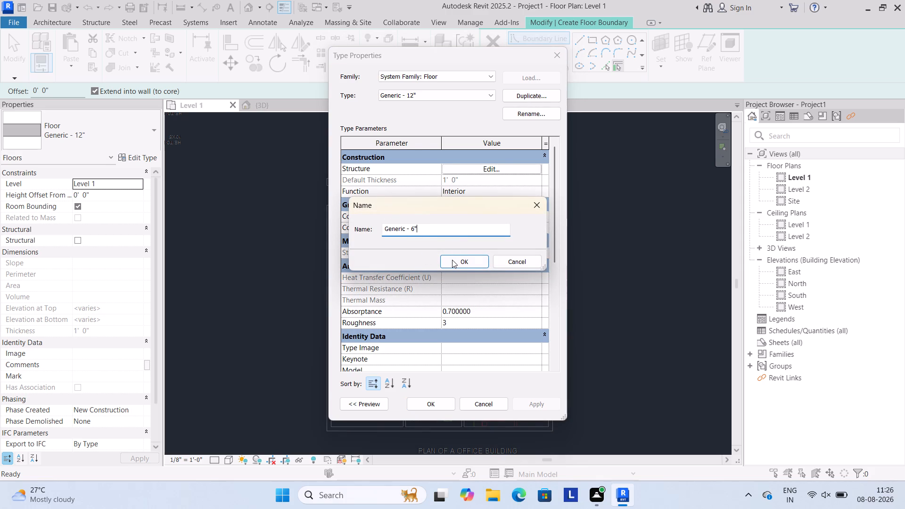
{"action": "left_click", "coordinate": [452, 260]}
Set the structure layer's thickness to 6" in the Generic - 6" floor type and apply the type changes.
{"action": "left_click", "coordinate": [494, 167]}
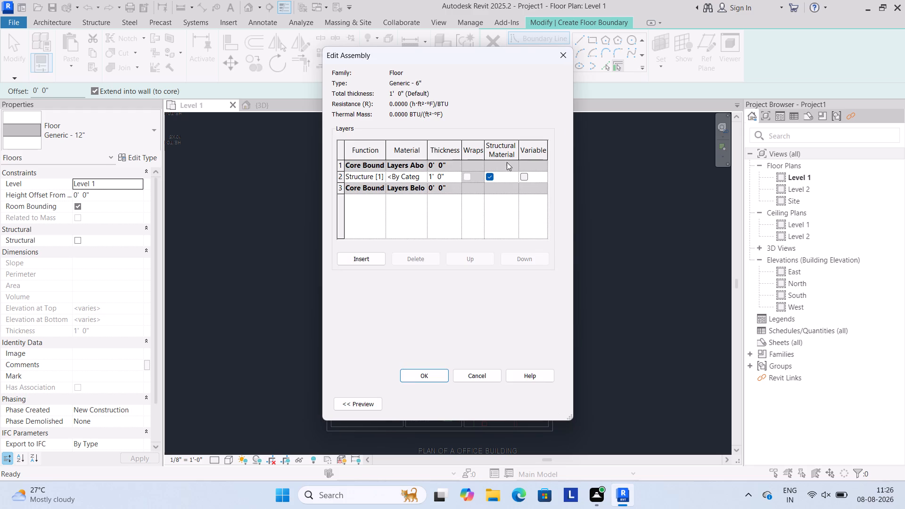
{"action": "left_click", "coordinate": [451, 177]}
{"action": "key", "text": "BackSpace"}
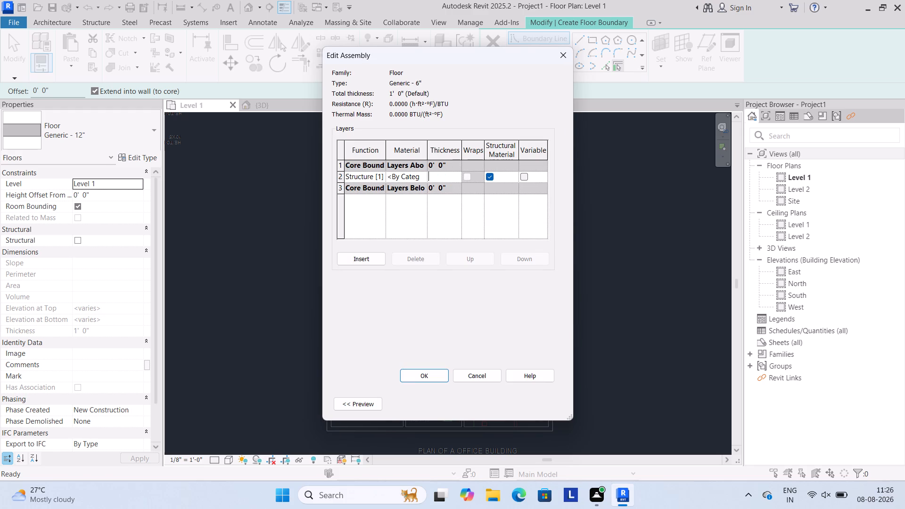
{"action": "key", "text": "6"}
{"action": "key", "text": "shift+quotedbl"}
{"action": "left_click", "coordinate": [422, 374]}
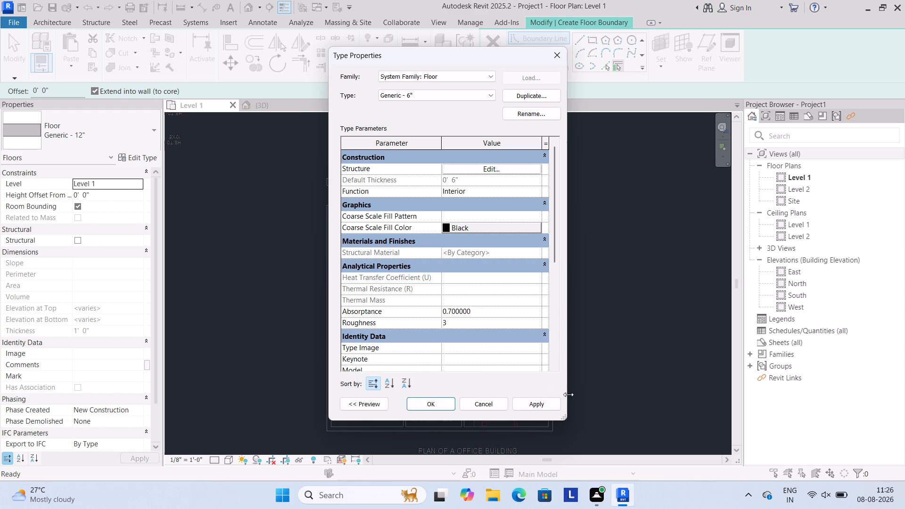
{"action": "left_click", "coordinate": [545, 404]}
{"action": "left_click", "coordinate": [441, 405]}
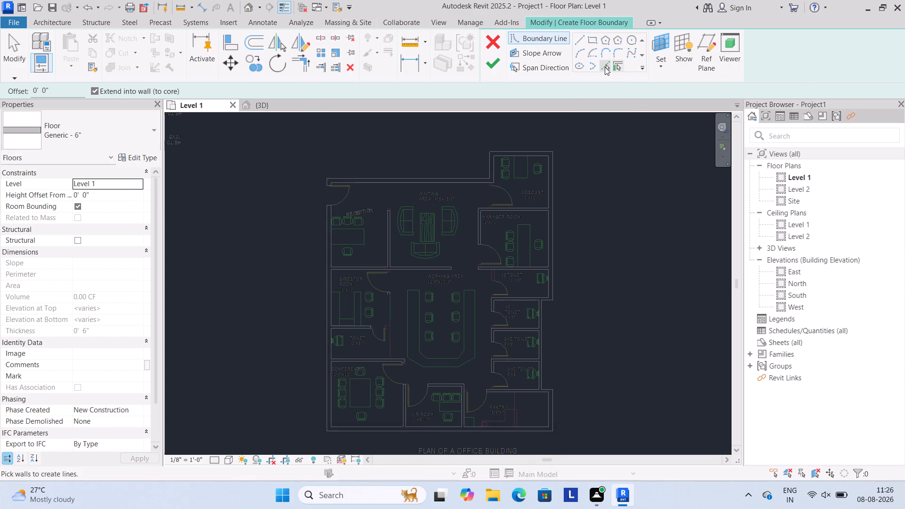
Sketch a rectangular floor boundary from the outer wall corner beside the reception entrance to the pantry's diagonally opposite outer corner.
{"action": "scroll", "coordinate": [598, 95], "scroll_direction": "up", "scroll_amount": 3}
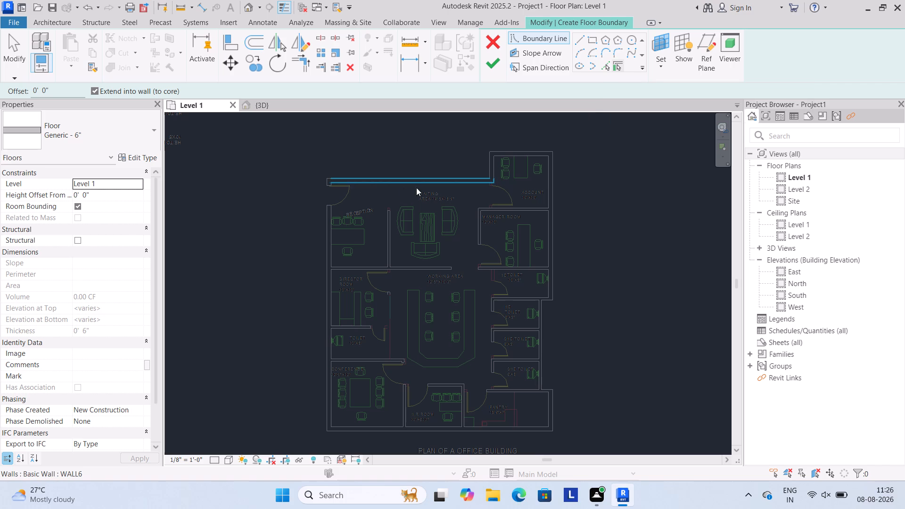
{"action": "scroll", "coordinate": [394, 188], "scroll_direction": "up", "scroll_amount": 3}
{"action": "scroll", "coordinate": [505, 125], "scroll_direction": "up", "scroll_amount": 3}
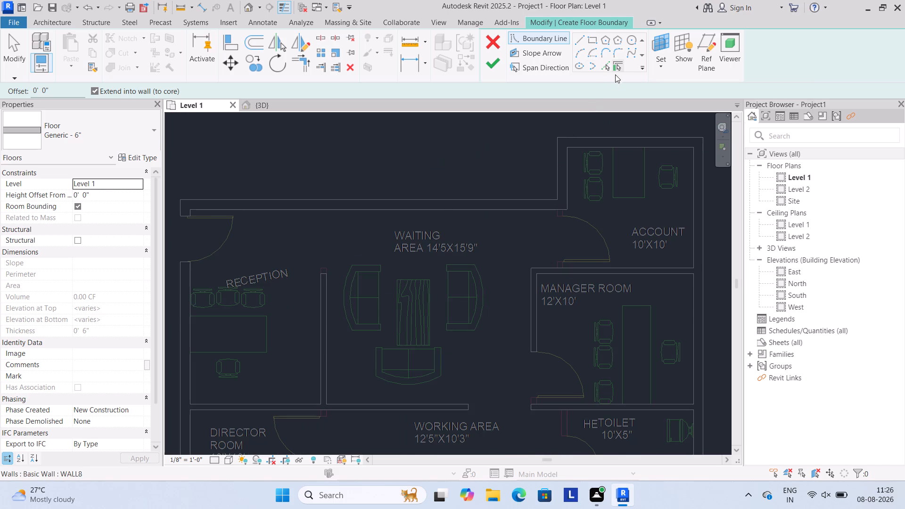
{"action": "scroll", "coordinate": [317, 207], "scroll_direction": "down", "scroll_amount": 2}
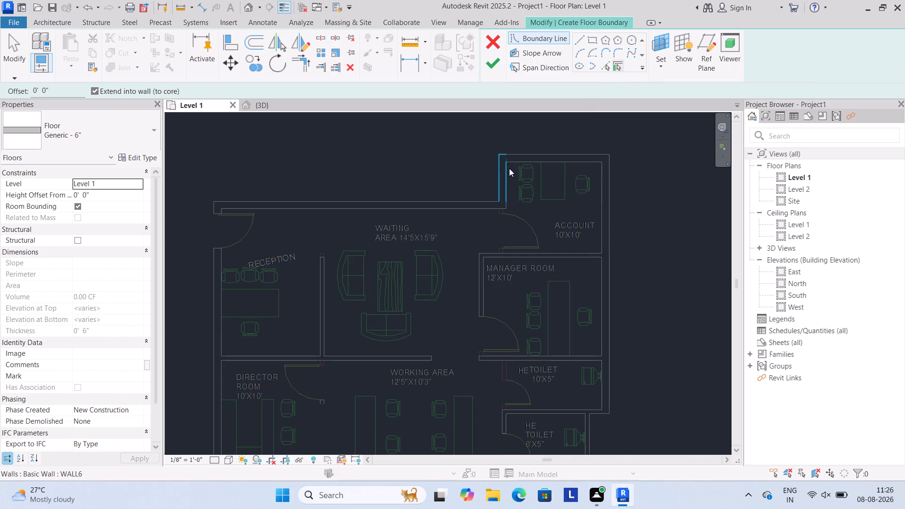
{"action": "left_click", "coordinate": [592, 40]}
{"action": "middle_click_drag", "start_coordinate": [279, 194], "coordinate": [284, 84]}
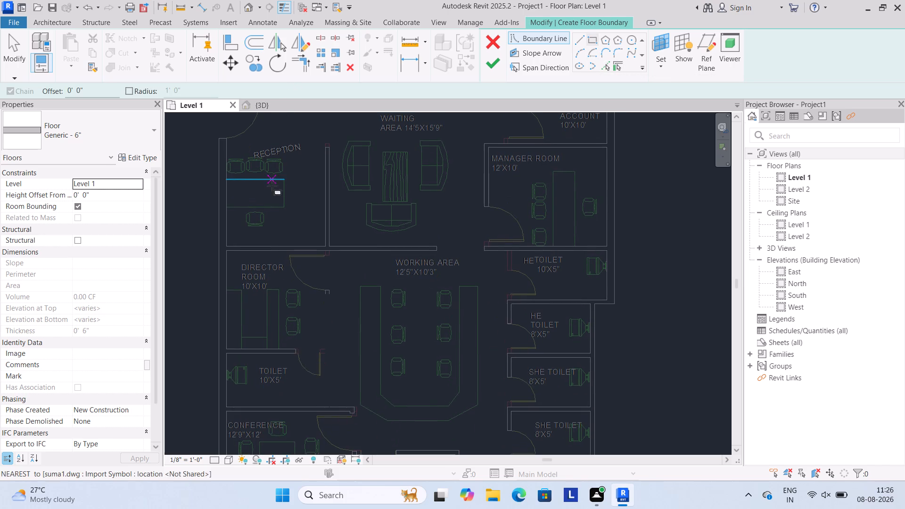
{"action": "scroll", "coordinate": [286, 182], "scroll_direction": "down", "scroll_amount": 4}
{"action": "middle_click_drag", "start_coordinate": [292, 194], "coordinate": [292, 225]}
{"action": "scroll", "coordinate": [292, 221], "scroll_direction": "down", "scroll_amount": 1}
{"action": "scroll", "coordinate": [268, 182], "scroll_direction": "up", "scroll_amount": 9}
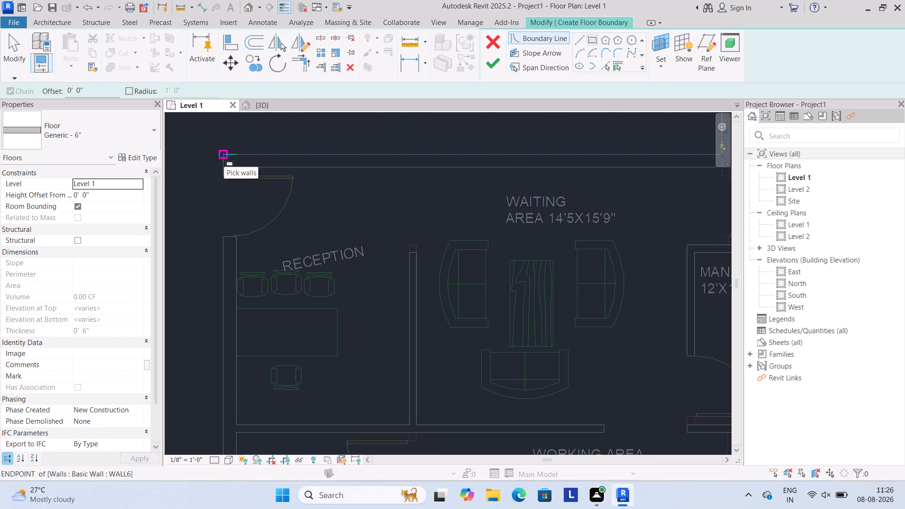
{"action": "left_click", "coordinate": [224, 157]}
{"action": "scroll", "coordinate": [469, 296], "scroll_direction": "down", "scroll_amount": 5}
{"action": "middle_click_drag", "start_coordinate": [471, 289], "coordinate": [391, 197]}
{"action": "scroll", "coordinate": [469, 284], "scroll_direction": "down", "scroll_amount": 4}
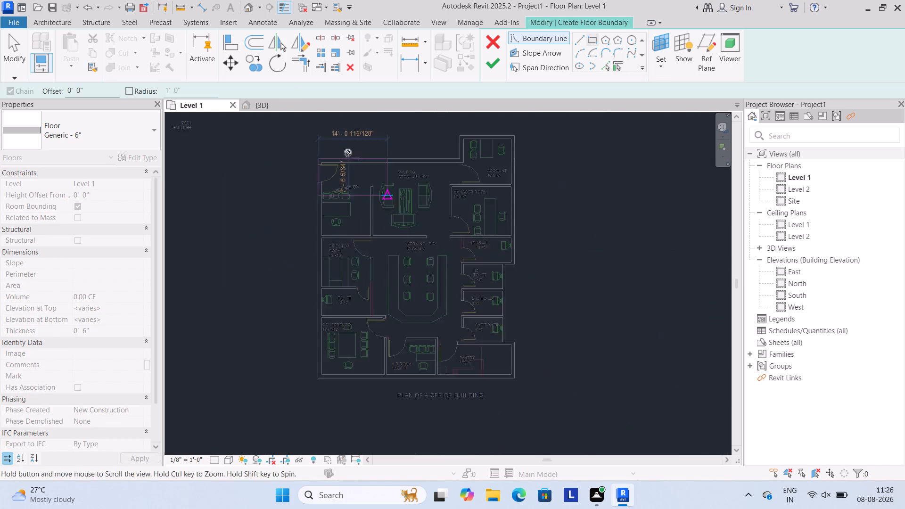
{"action": "scroll", "coordinate": [512, 362], "scroll_direction": "up", "scroll_amount": 7}
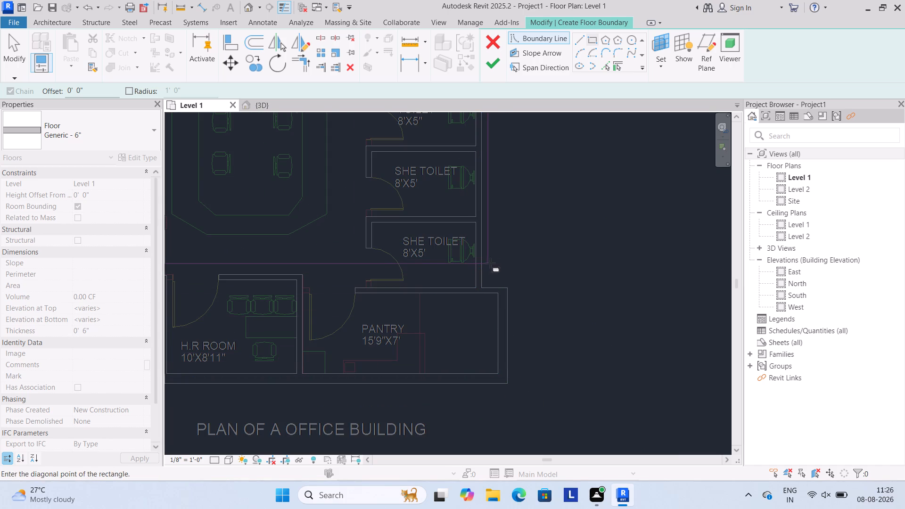
{"action": "scroll", "coordinate": [481, 265], "scroll_direction": "down", "scroll_amount": 3}
{"action": "middle_click_drag", "start_coordinate": [479, 285], "coordinate": [479, 337]}
{"action": "scroll", "coordinate": [474, 297], "scroll_direction": "down", "scroll_amount": 1}
{"action": "scroll", "coordinate": [489, 314], "scroll_direction": "up", "scroll_amount": 5}
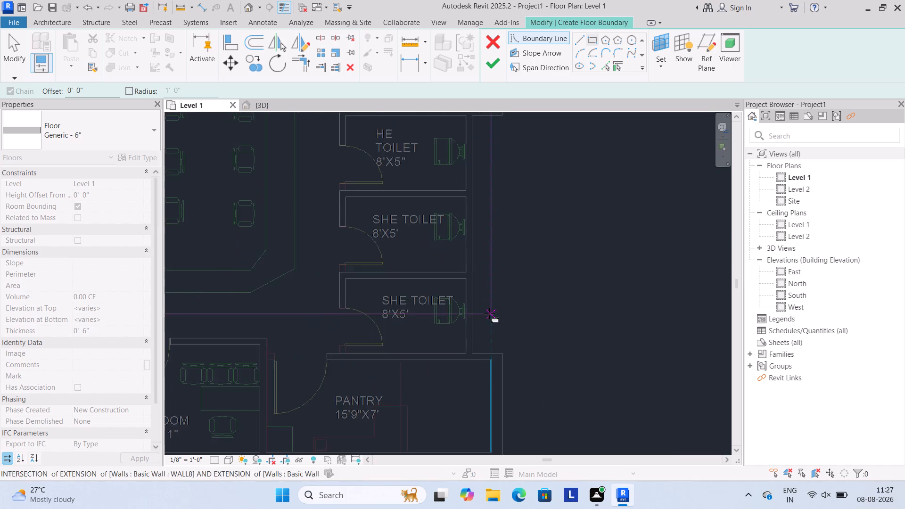
{"action": "scroll", "coordinate": [489, 313], "scroll_direction": "up", "scroll_amount": 5}
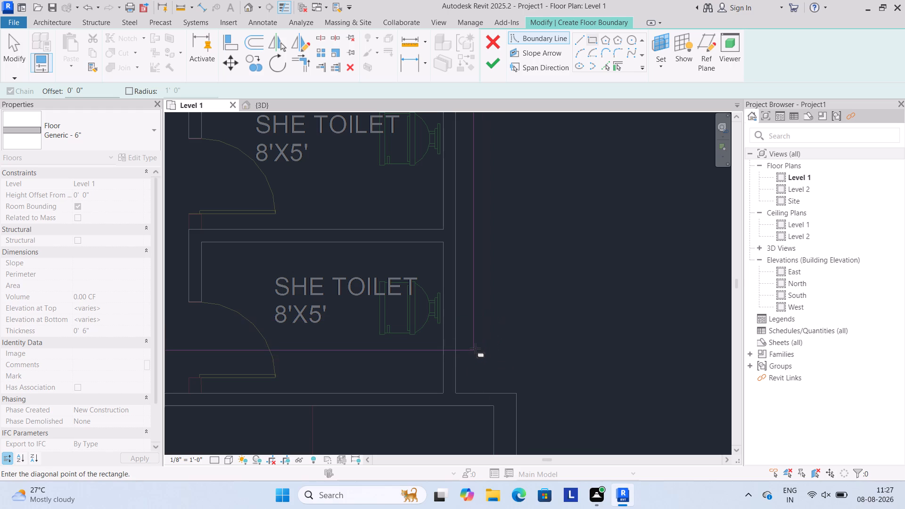
{"action": "scroll", "coordinate": [473, 346], "scroll_direction": "down", "scroll_amount": 5}
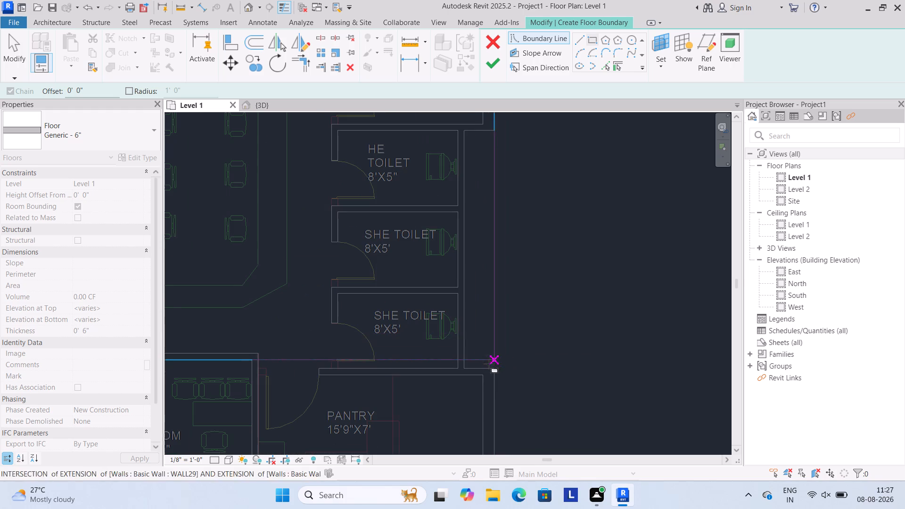
{"action": "middle_click_drag", "start_coordinate": [483, 362], "coordinate": [472, 263]}
{"action": "scroll", "coordinate": [481, 341], "scroll_direction": "down", "scroll_amount": 2}
{"action": "scroll", "coordinate": [469, 264], "scroll_direction": "up", "scroll_amount": 1}
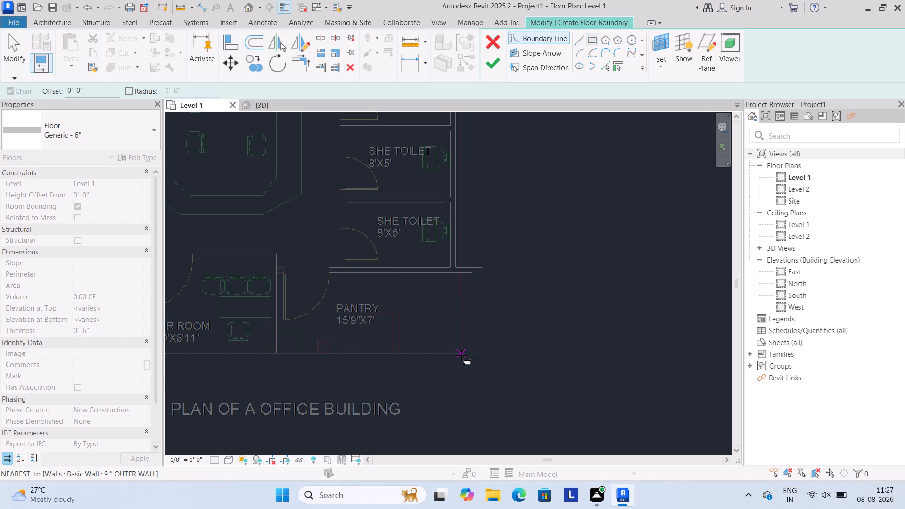
{"action": "scroll", "coordinate": [475, 324], "scroll_direction": "down", "scroll_amount": 1}
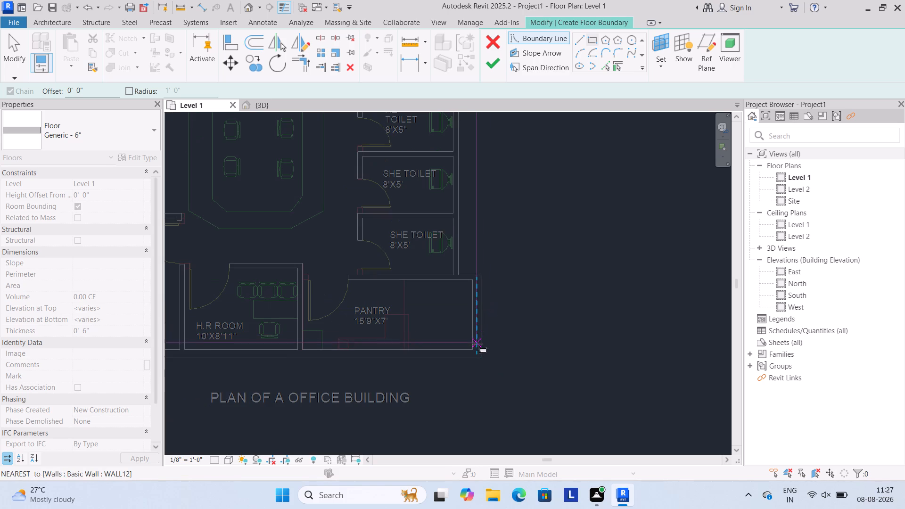
{"action": "scroll", "coordinate": [480, 344], "scroll_direction": "down", "scroll_amount": 4}
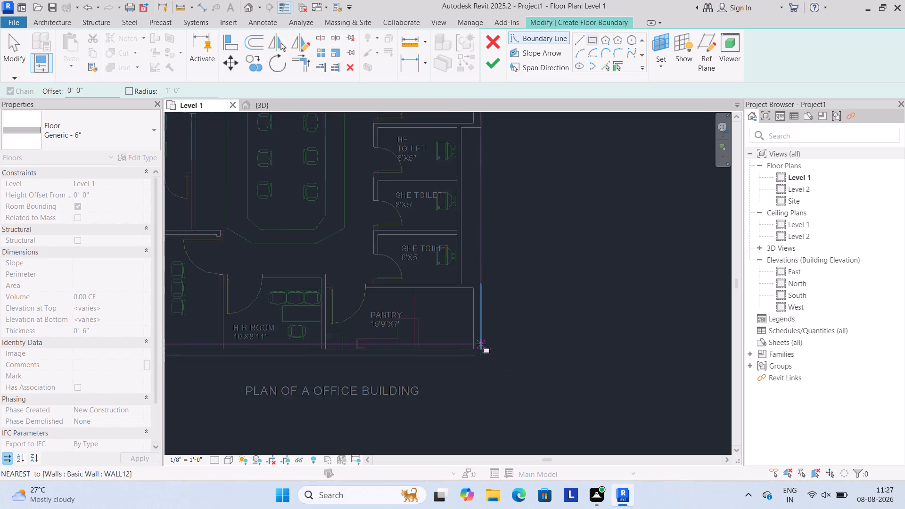
{"action": "scroll", "coordinate": [489, 341], "scroll_direction": "down", "scroll_amount": 4}
{"action": "middle_click_drag", "start_coordinate": [489, 342], "coordinate": [490, 351]}
{"action": "scroll", "coordinate": [481, 357], "scroll_direction": "up", "scroll_amount": 10}
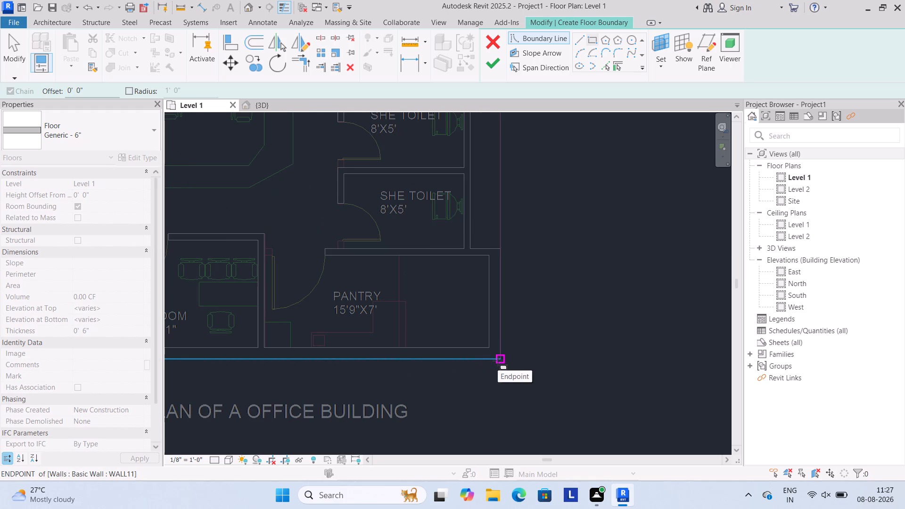
{"action": "left_click_drag", "start_coordinate": [499, 359], "coordinate": [503, 355]}
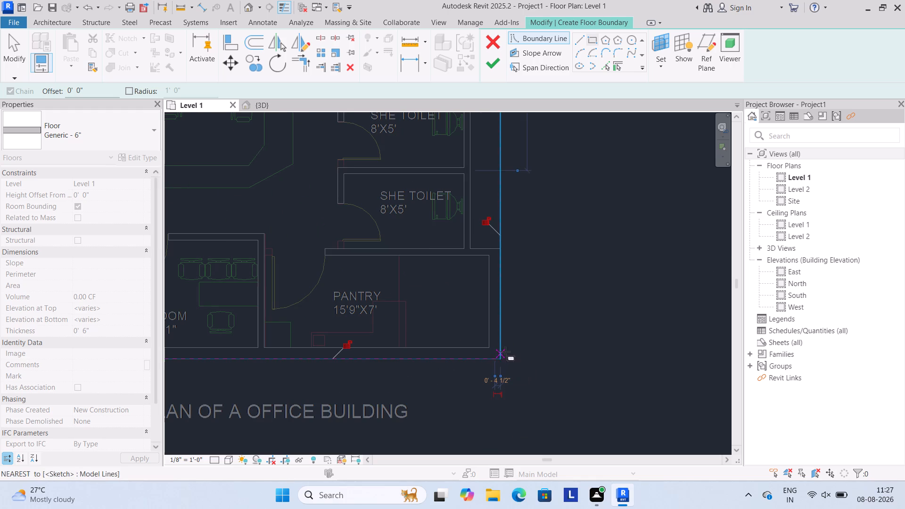
Draw boundary lines along the Account room's projecting outer walls, about 4'-9" deep and 11'-2" wide, ending on the rectangle.
{"action": "scroll", "coordinate": [536, 291], "scroll_direction": "down", "scroll_amount": 6}
{"action": "scroll", "coordinate": [564, 213], "scroll_direction": "down", "scroll_amount": 4}
{"action": "middle_click_drag", "start_coordinate": [559, 214], "coordinate": [501, 341]}
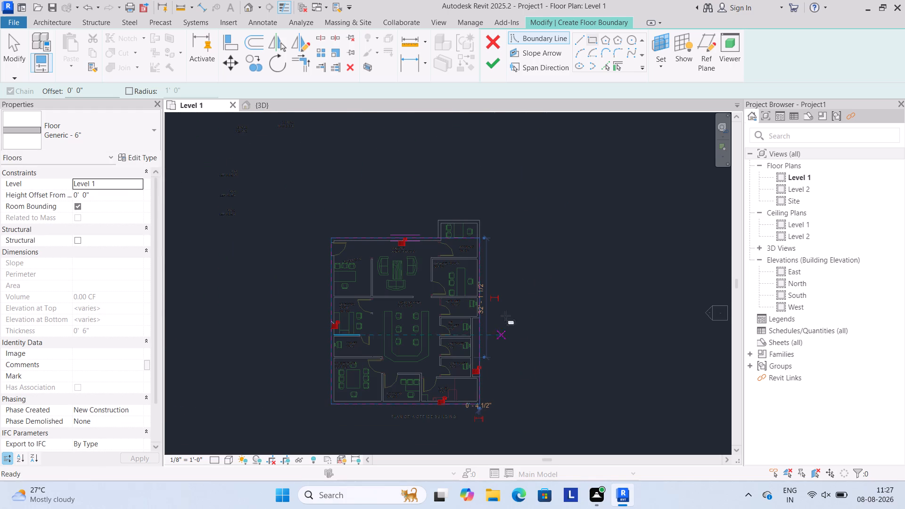
{"action": "scroll", "coordinate": [443, 203], "scroll_direction": "up", "scroll_amount": 5}
{"action": "scroll", "coordinate": [439, 257], "scroll_direction": "up", "scroll_amount": 4}
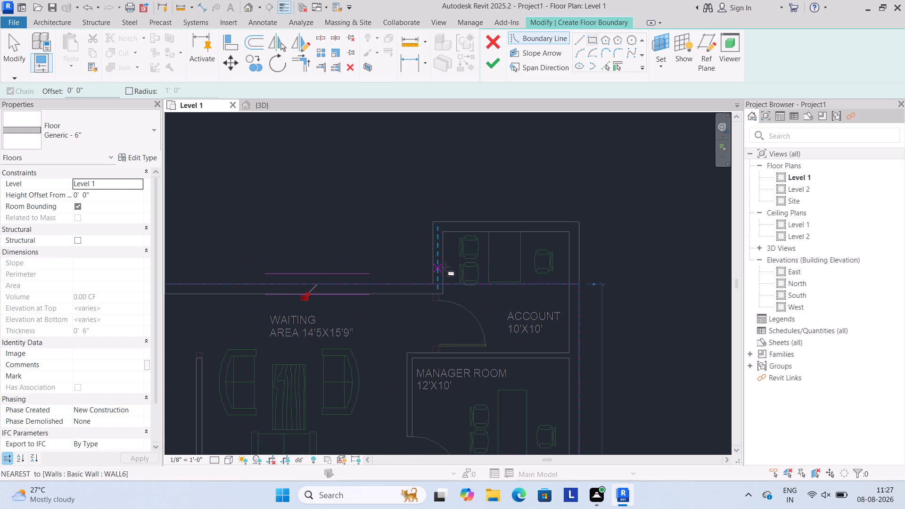
{"action": "left_click", "coordinate": [579, 40]}
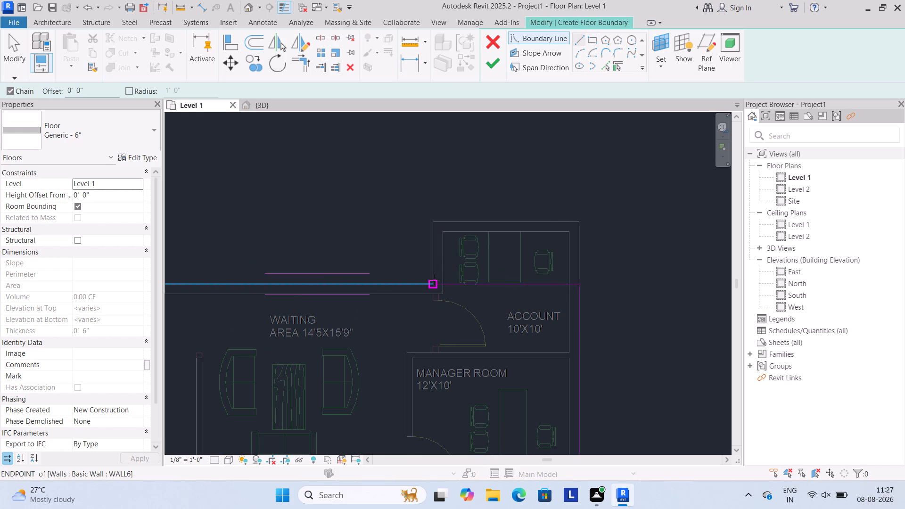
{"action": "left_click", "coordinate": [434, 279]}
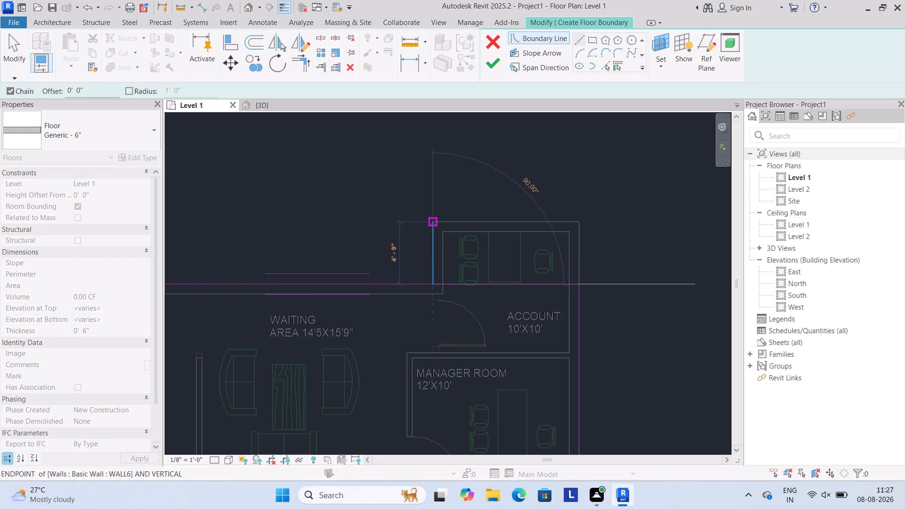
{"action": "left_click", "coordinate": [433, 223]}
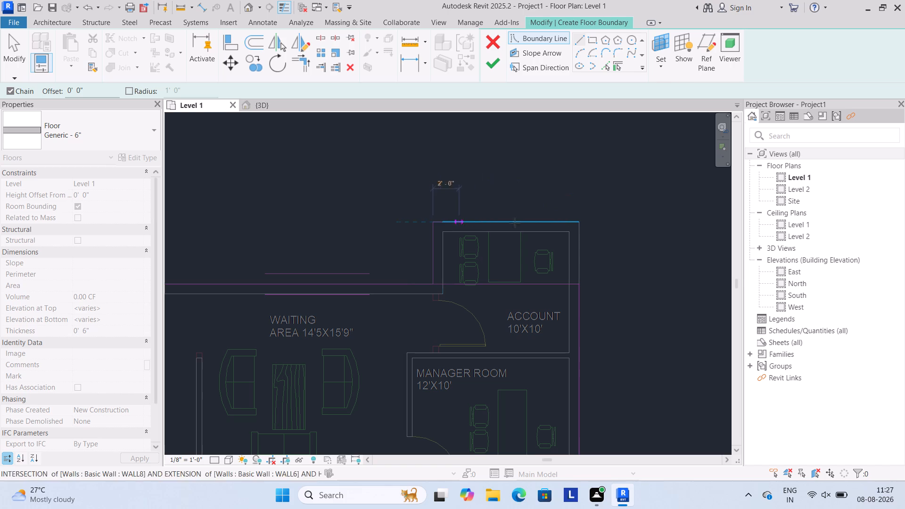
{"action": "left_click", "coordinate": [582, 221]}
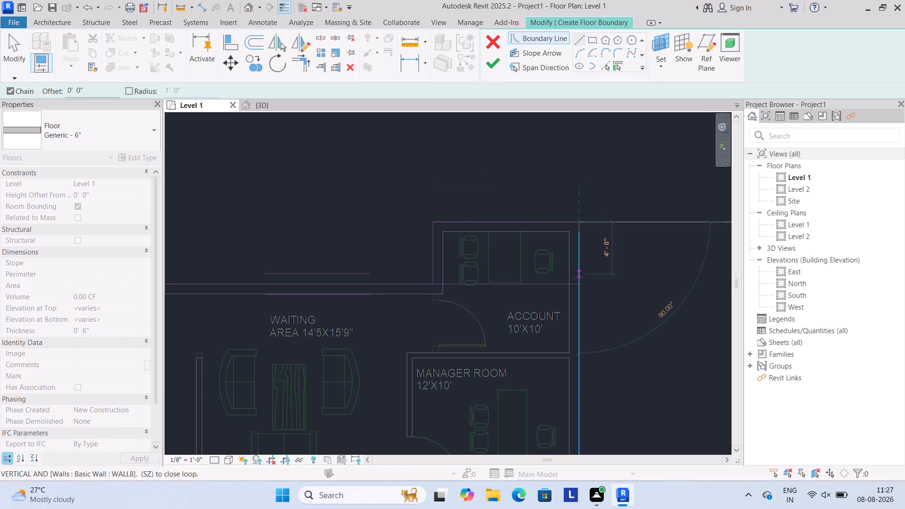
{"action": "left_click", "coordinate": [576, 283]}
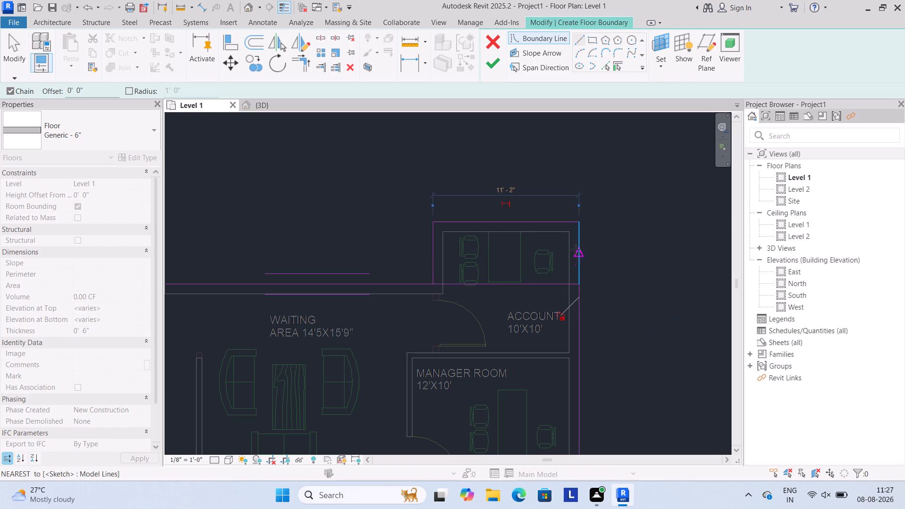
{"action": "left_click", "coordinate": [574, 224]}
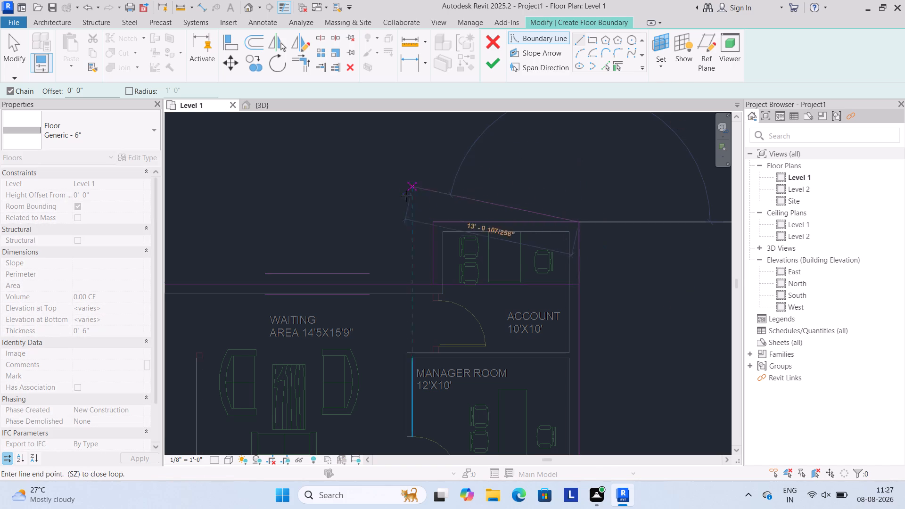
{"action": "key", "text": "Escape"}
{"action": "scroll", "coordinate": [436, 263], "scroll_direction": "up", "scroll_amount": 3}
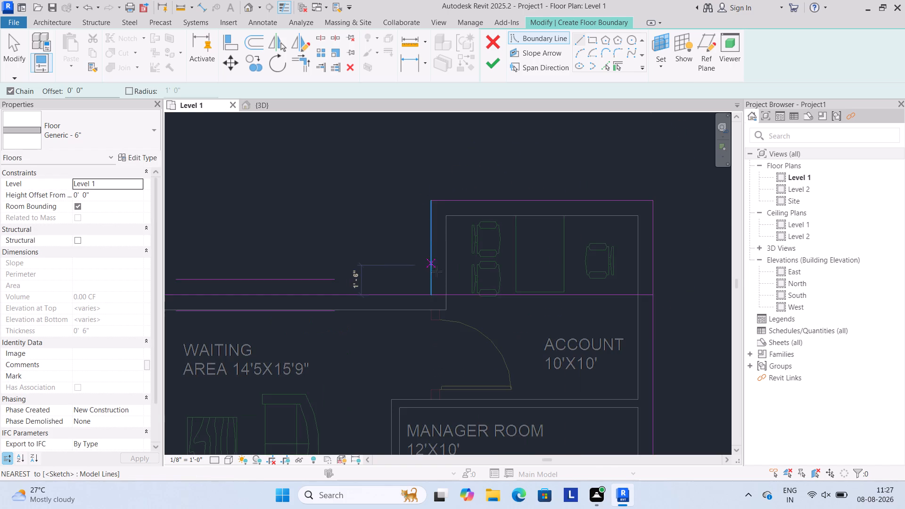
Trim the floor boundary lines to corners around the Account room projection, removing the rectangle's segment that crosses the room.
{"action": "scroll", "coordinate": [446, 292], "scroll_direction": "up", "scroll_amount": 3}
{"action": "scroll", "coordinate": [469, 295], "scroll_direction": "down", "scroll_amount": 2}
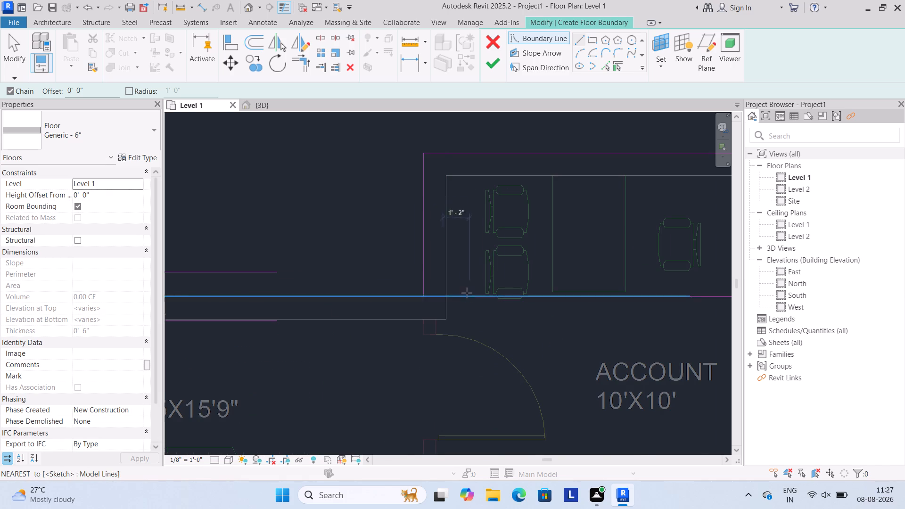
{"action": "scroll", "coordinate": [468, 279], "scroll_direction": "down", "scroll_amount": 3}
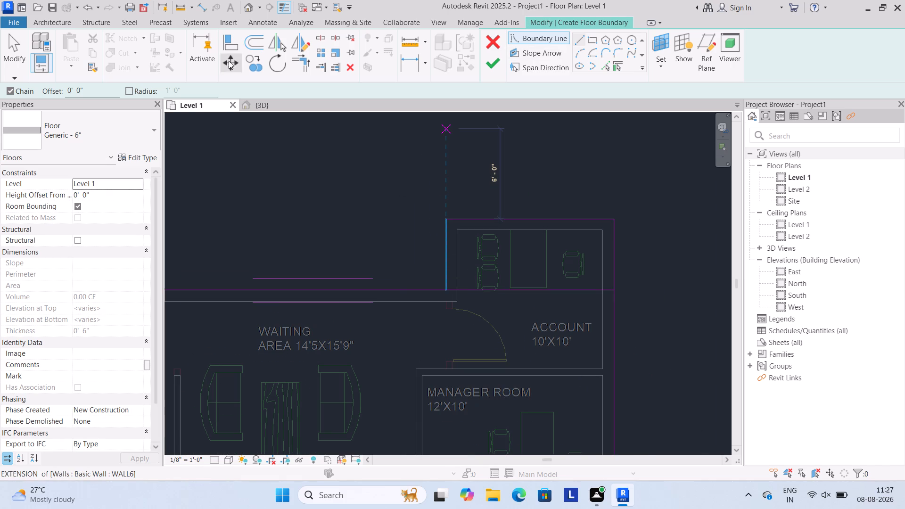
{"action": "left_click", "coordinate": [305, 64]}
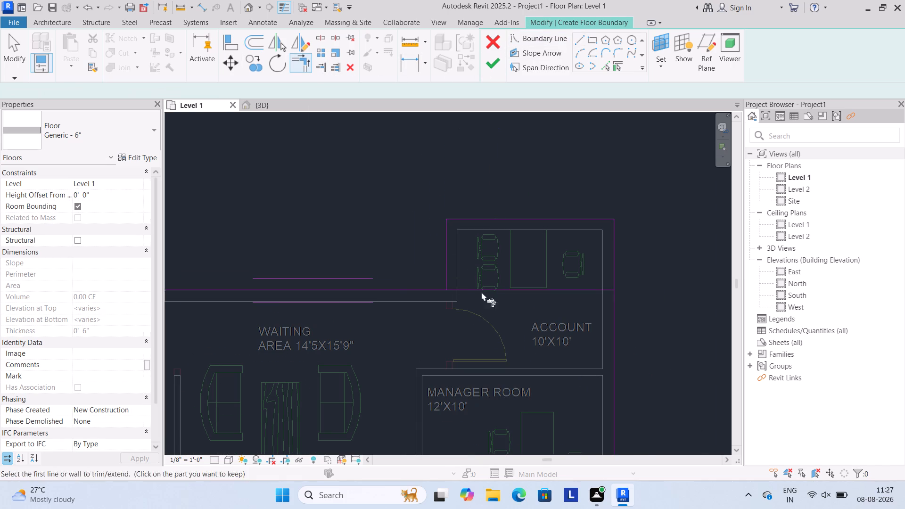
{"action": "left_click", "coordinate": [433, 289]}
{"action": "left_click", "coordinate": [444, 274]}
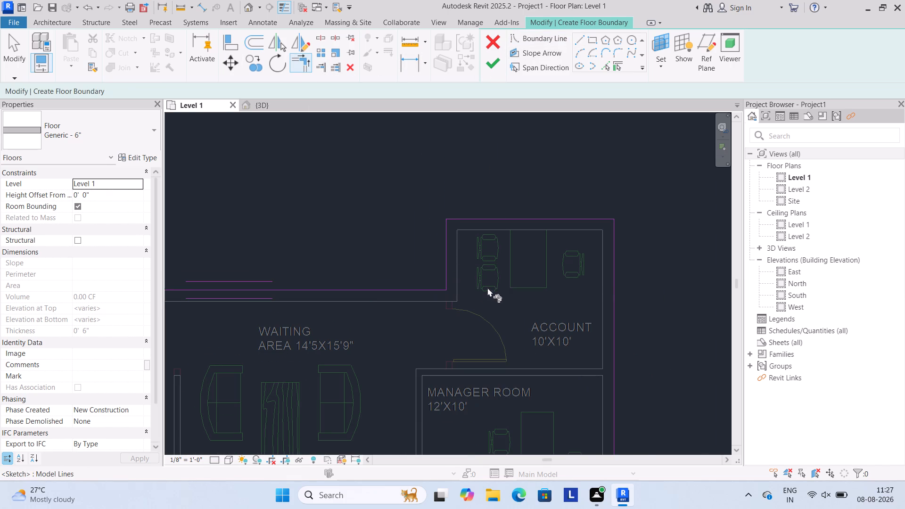
{"action": "left_click", "coordinate": [585, 218]}
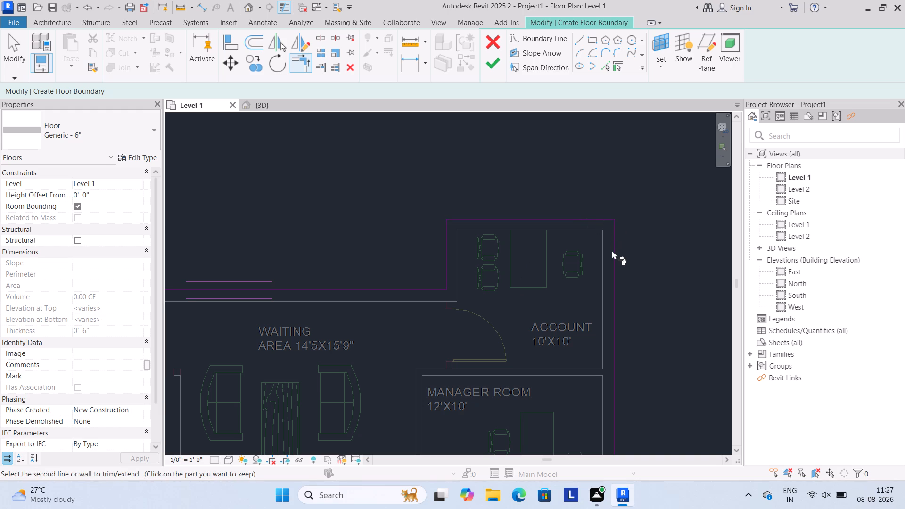
{"action": "left_click", "coordinate": [613, 251]}
Finish the boundary sketch to create the Generic - 6" floor.
{"action": "scroll", "coordinate": [619, 244], "scroll_direction": "down", "scroll_amount": 6}
{"action": "middle_click_drag", "start_coordinate": [601, 263], "coordinate": [524, 124]}
{"action": "scroll", "coordinate": [564, 222], "scroll_direction": "down", "scroll_amount": 1}
{"action": "scroll", "coordinate": [531, 349], "scroll_direction": "up", "scroll_amount": 4}
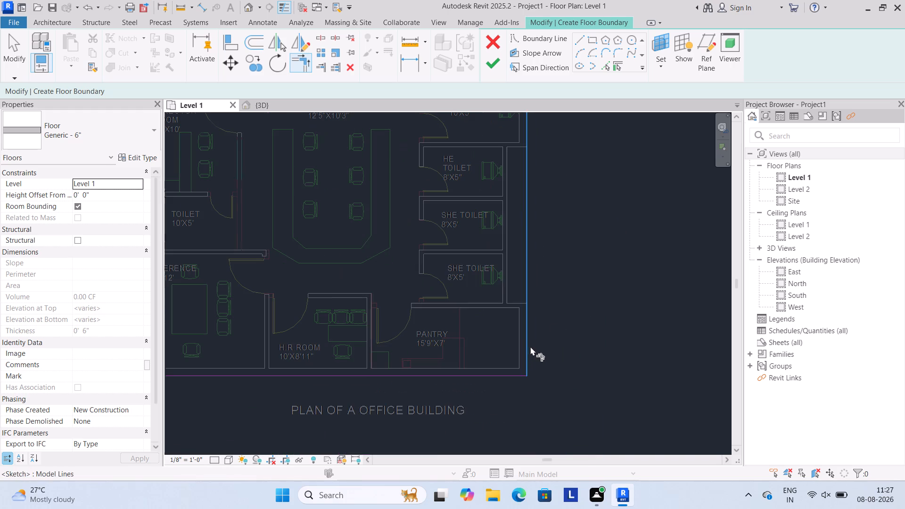
{"action": "scroll", "coordinate": [542, 279], "scroll_direction": "down", "scroll_amount": 5}
{"action": "scroll", "coordinate": [560, 252], "scroll_direction": "up", "scroll_amount": 7}
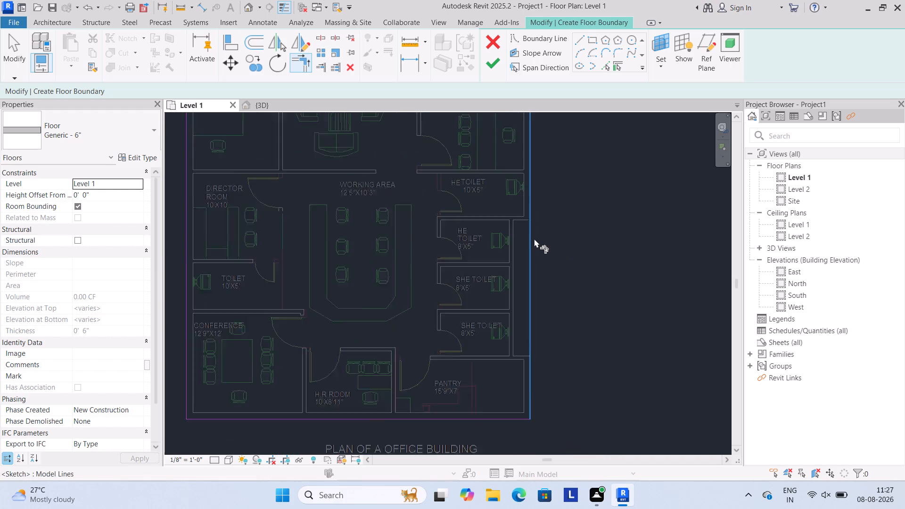
{"action": "scroll", "coordinate": [537, 225], "scroll_direction": "up", "scroll_amount": 3}
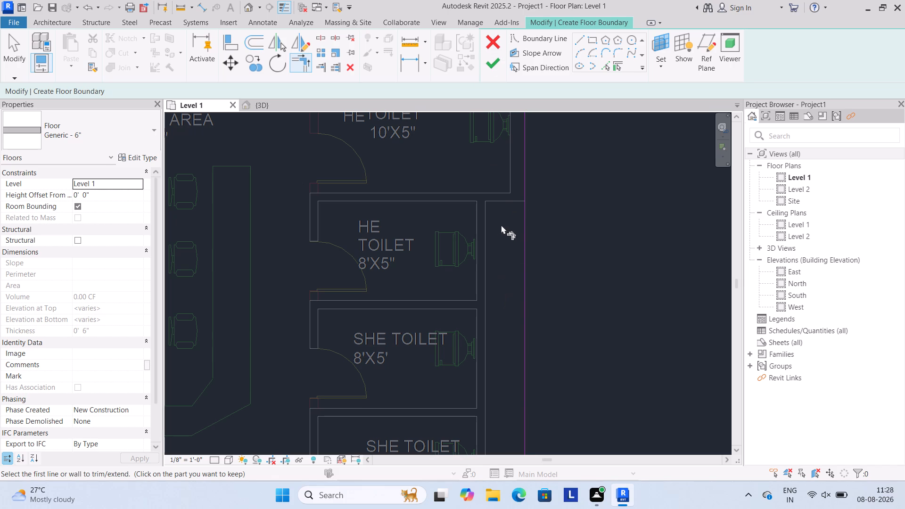
{"action": "scroll", "coordinate": [529, 254], "scroll_direction": "down", "scroll_amount": 4}
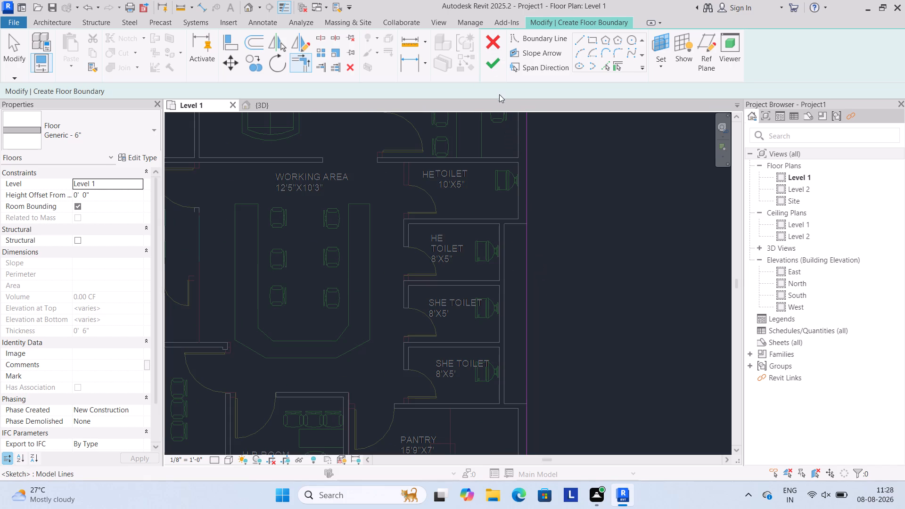
{"action": "left_click", "coordinate": [490, 66]}
{"action": "scroll", "coordinate": [515, 278], "scroll_direction": "down", "scroll_amount": 4}
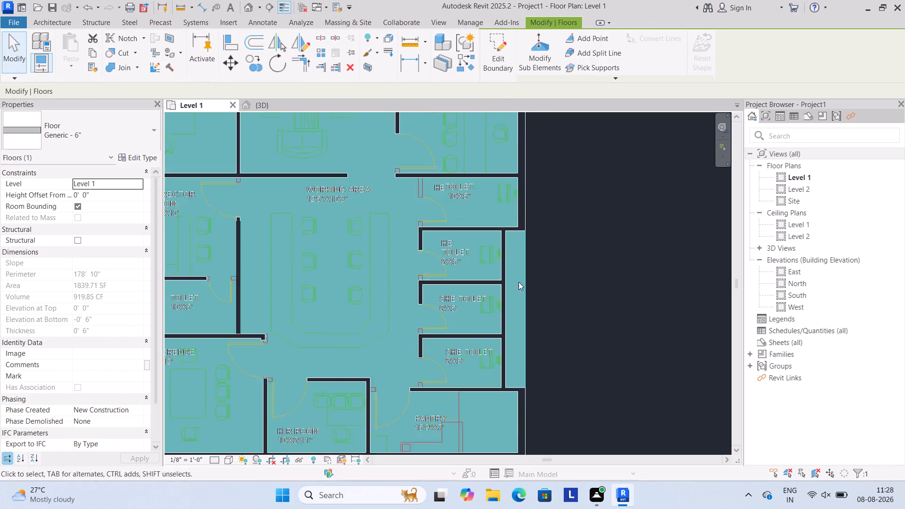
{"action": "scroll", "coordinate": [246, 265], "scroll_direction": "down", "scroll_amount": 1}
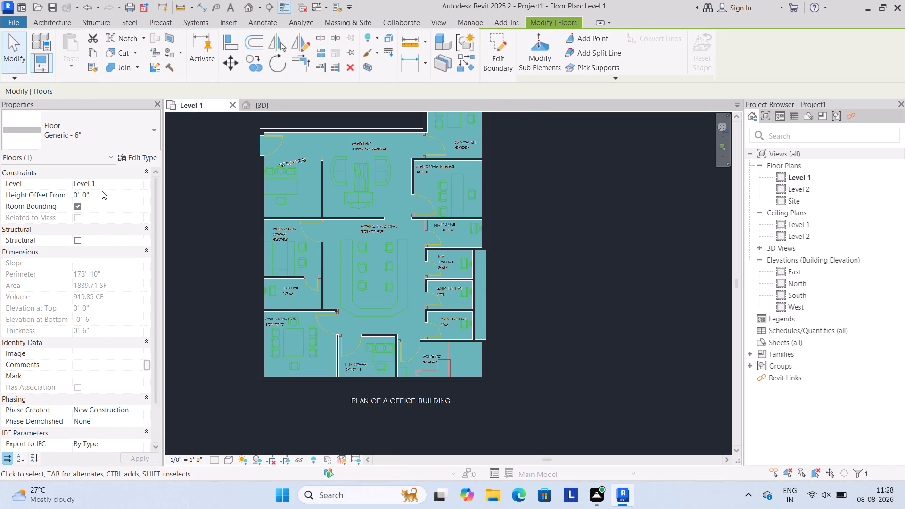
In the 3D view, set the new floor's height offset from Level 1 to 10'6".
{"action": "left_click", "coordinate": [269, 102]}
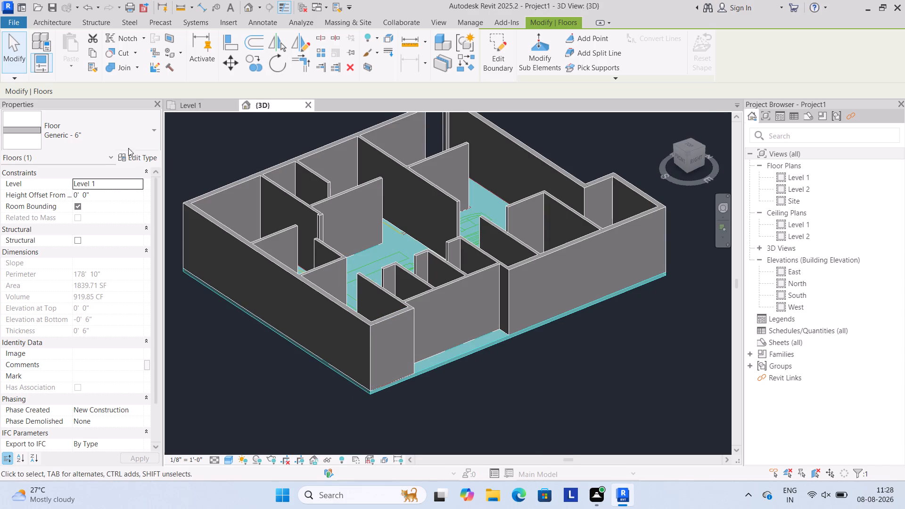
{"action": "left_click", "coordinate": [115, 195]}
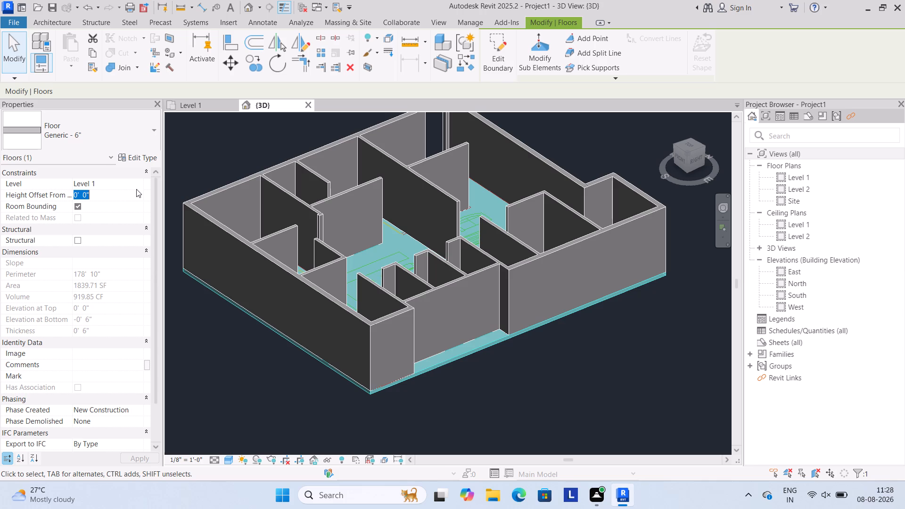
{"action": "key", "text": "BackSpace"}
{"action": "key", "text": "1"}
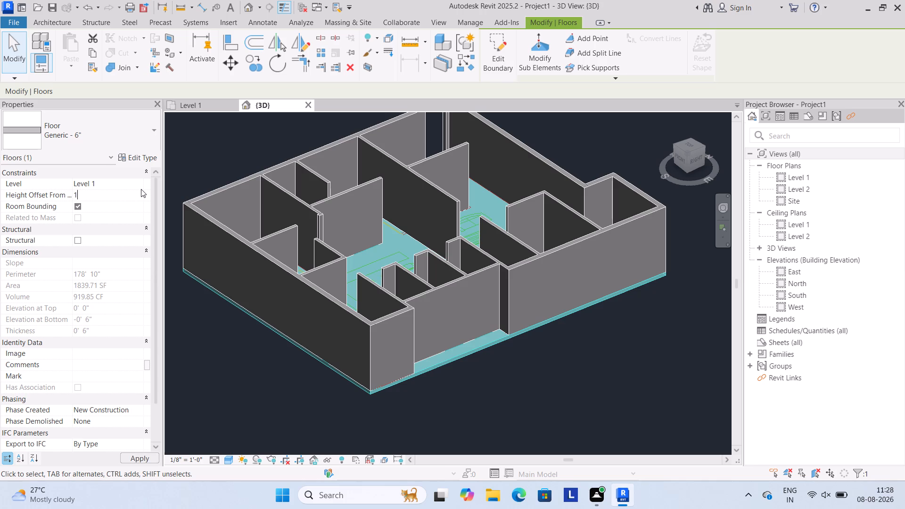
{"action": "key", "text": "0"}
{"action": "key", "text": "apostrophe"}
{"action": "type", "text": "6\""}
{"action": "left_click", "coordinate": [243, 380]}
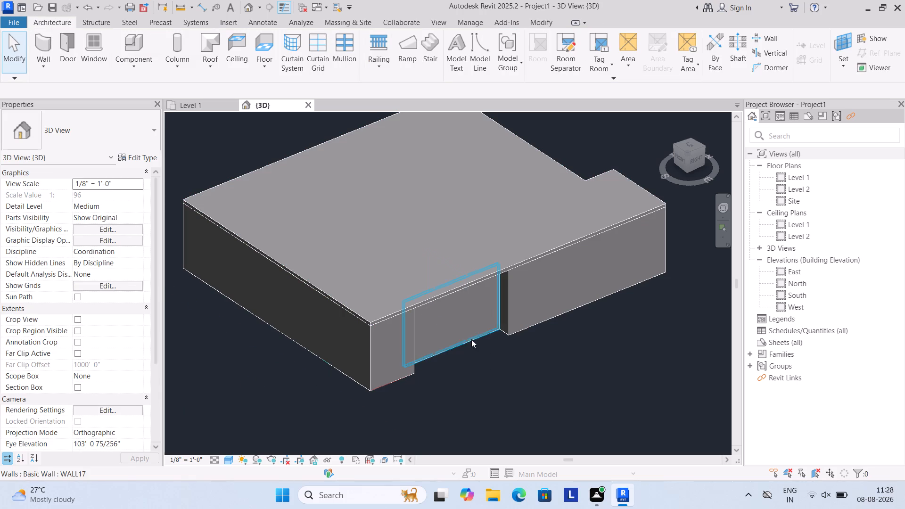
Examine the floor slab's edge above the recessed toilet wall from below in the 3D view.
{"action": "middle_click_drag", "start_coordinate": [471, 339], "coordinate": [394, 188], "text": "shift"}
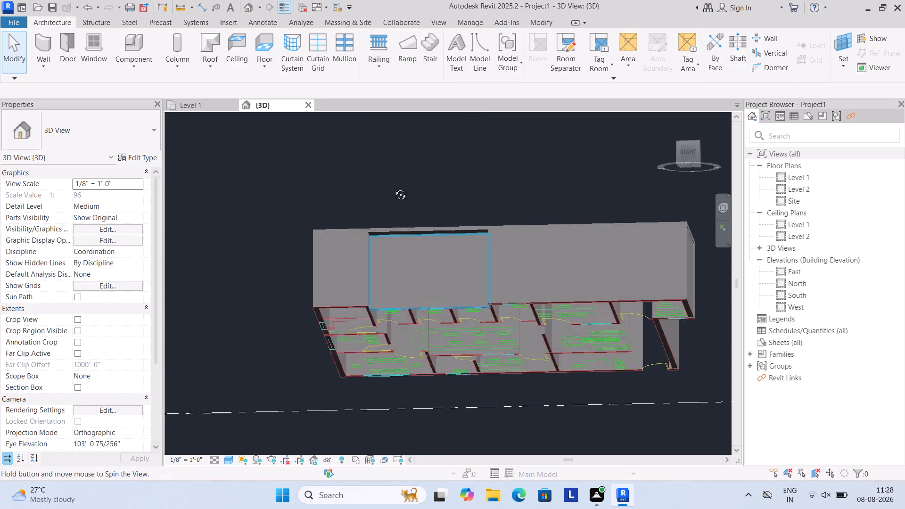
{"action": "middle_click_drag", "start_coordinate": [394, 188], "coordinate": [397, 172], "text": "shift"}
{"action": "scroll", "coordinate": [411, 237], "scroll_direction": "up", "scroll_amount": 5}
{"action": "middle_click_drag", "start_coordinate": [411, 237], "coordinate": [403, 216], "text": "shift"}
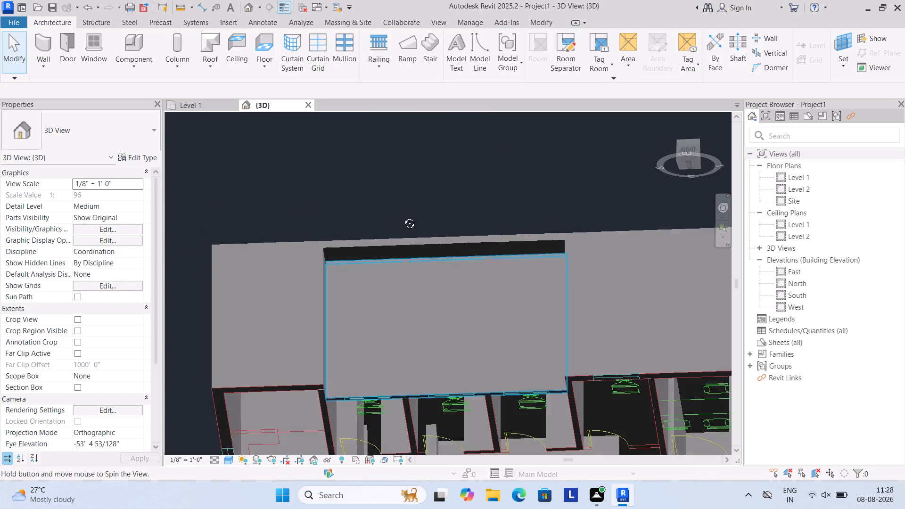
{"action": "middle_click_drag", "start_coordinate": [403, 216], "coordinate": [402, 210], "text": "shift"}
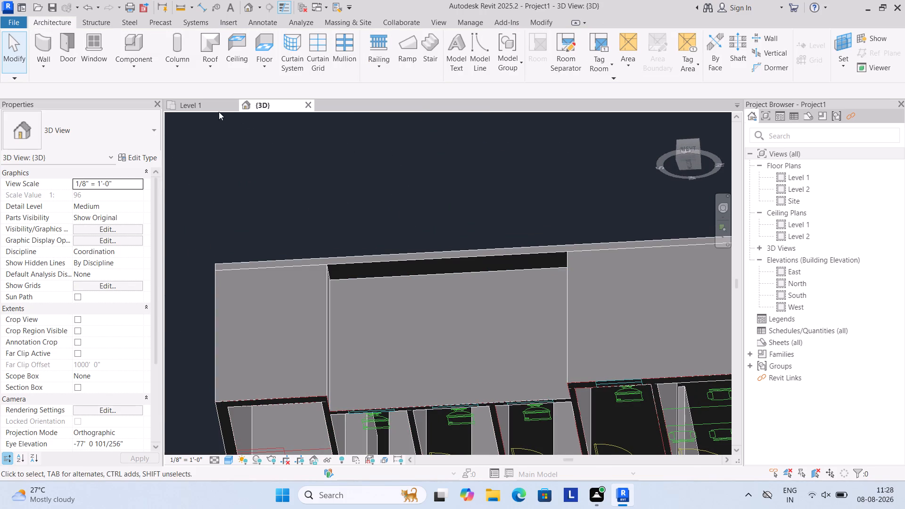
Close and reopen the default 3D view, and examine the slab from above along the outer walls.
{"action": "left_click", "coordinate": [216, 109]}
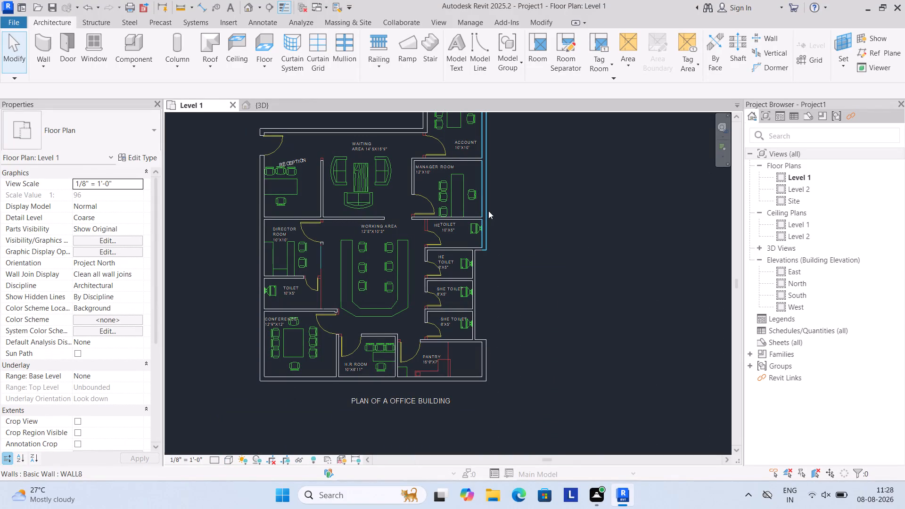
{"action": "left_click", "coordinate": [11, 66]}
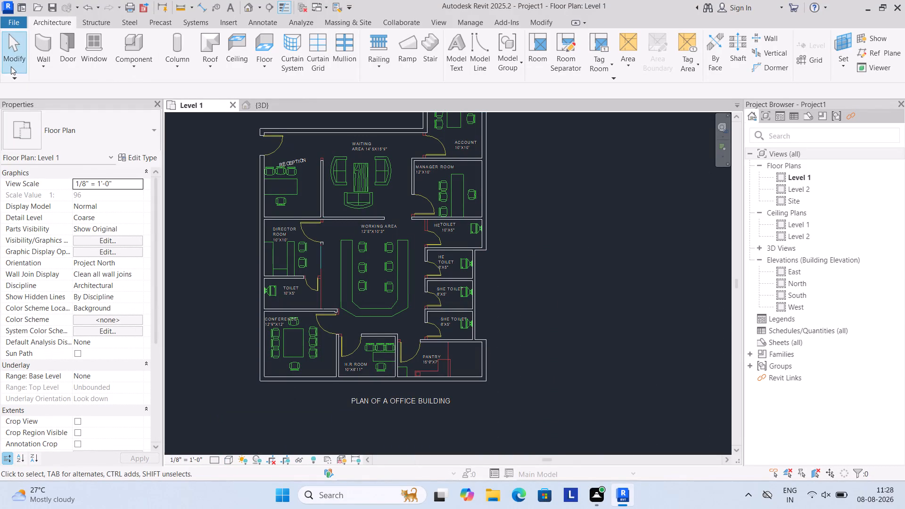
{"action": "left_click", "coordinate": [308, 108]}
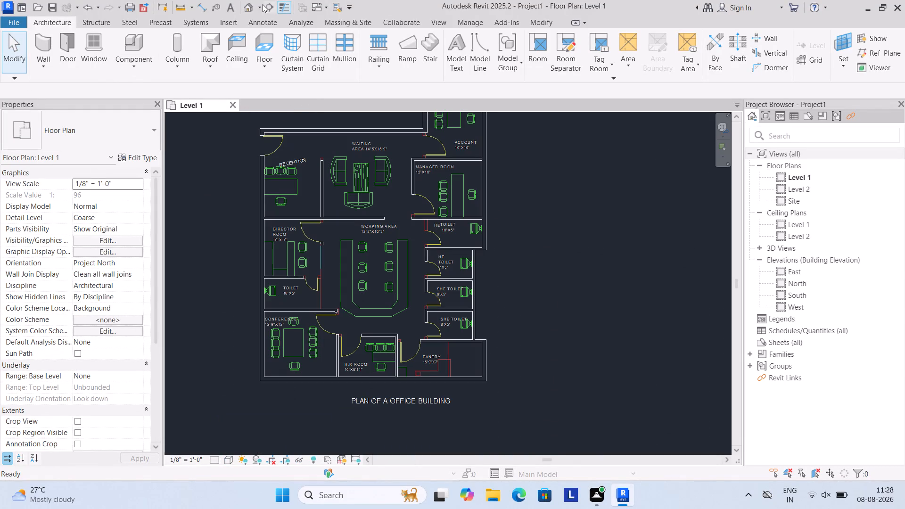
{"action": "left_click", "coordinate": [258, 5]}
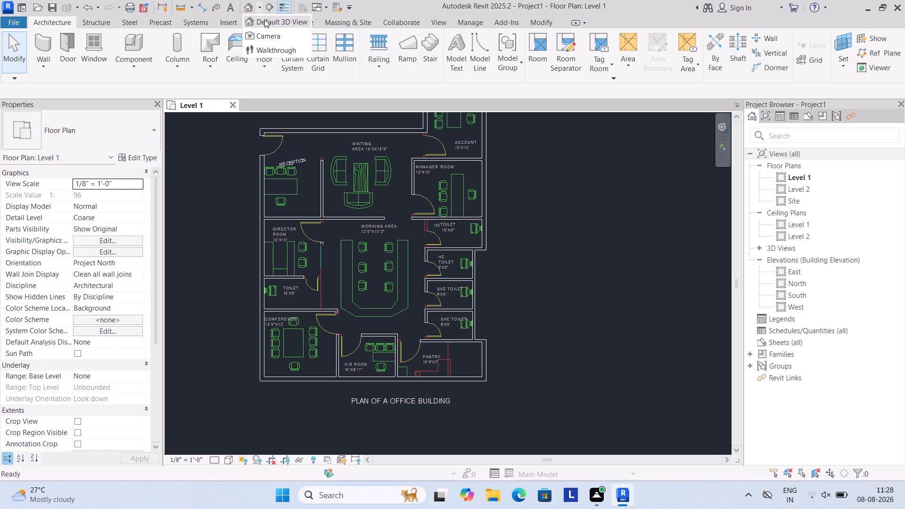
{"action": "left_click", "coordinate": [264, 19]}
{"action": "scroll", "coordinate": [458, 314], "scroll_direction": "up", "scroll_amount": 7}
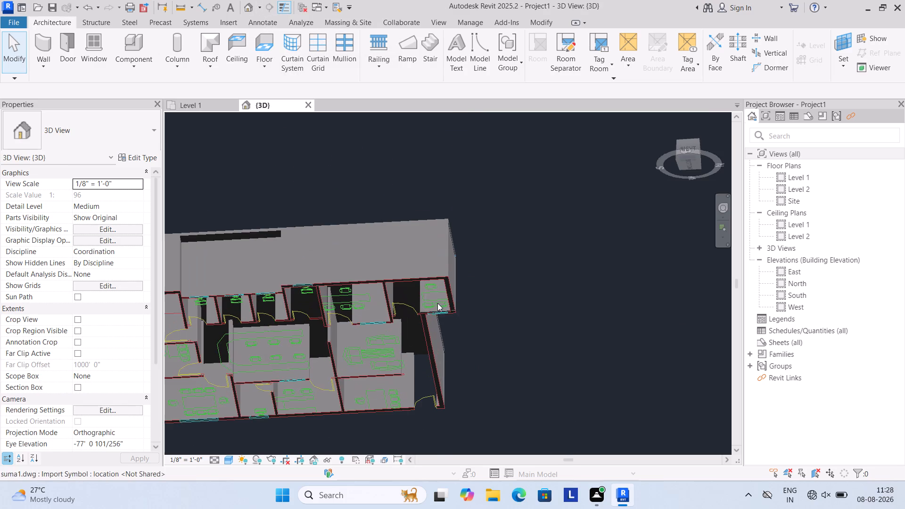
{"action": "scroll", "coordinate": [471, 325], "scroll_direction": "down", "scroll_amount": 4}
{"action": "middle_click_drag", "start_coordinate": [485, 299], "coordinate": [468, 444], "text": "shift"}
{"action": "scroll", "coordinate": [485, 302], "scroll_direction": "down", "scroll_amount": 1, "text": "shift"}
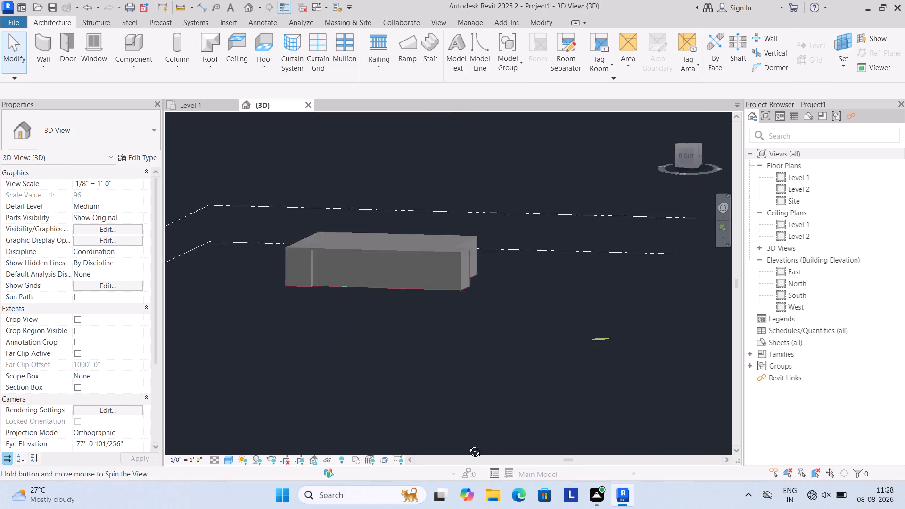
{"action": "middle_click_drag", "start_coordinate": [468, 444], "coordinate": [462, 490], "text": "shift"}
{"action": "scroll", "coordinate": [398, 228], "scroll_direction": "up", "scroll_amount": 2}
Select the slab on top of the walls and open its boundary for editing in the Level 1 plan.
{"action": "left_click", "coordinate": [411, 244]}
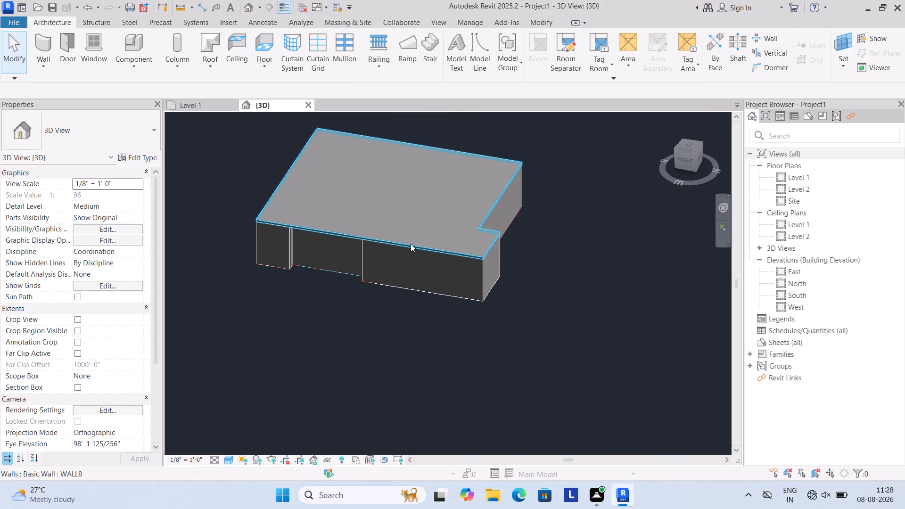
{"action": "left_click", "coordinate": [197, 104]}
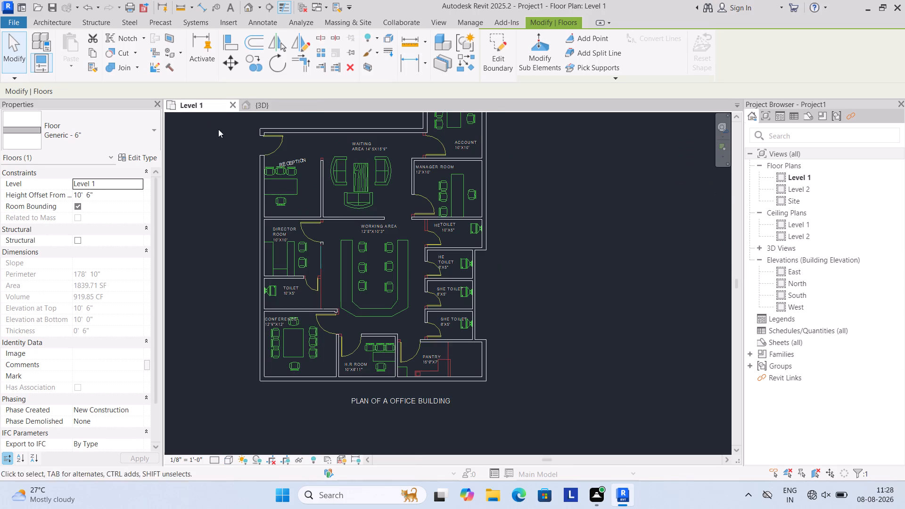
{"action": "scroll", "coordinate": [487, 250], "scroll_direction": "up", "scroll_amount": 10}
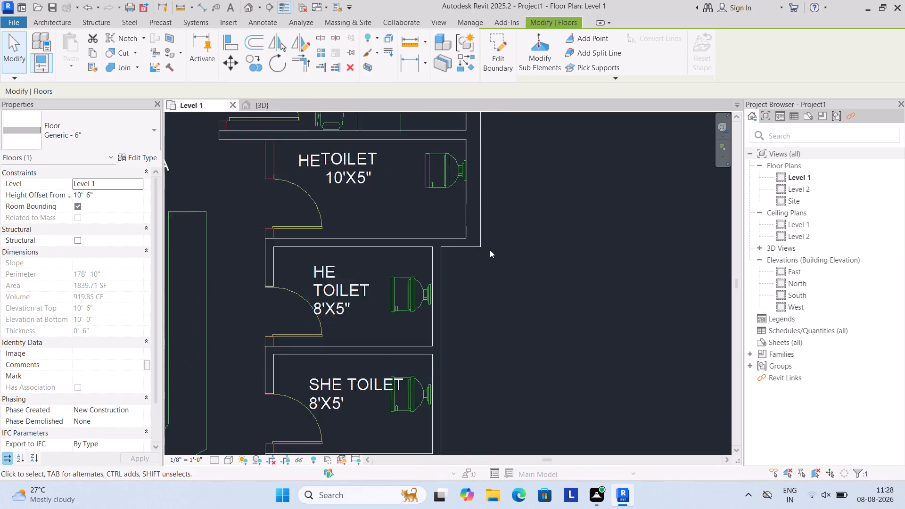
{"action": "scroll", "coordinate": [487, 246], "scroll_direction": "up", "scroll_amount": 6}
{"action": "scroll", "coordinate": [479, 246], "scroll_direction": "down", "scroll_amount": 1}
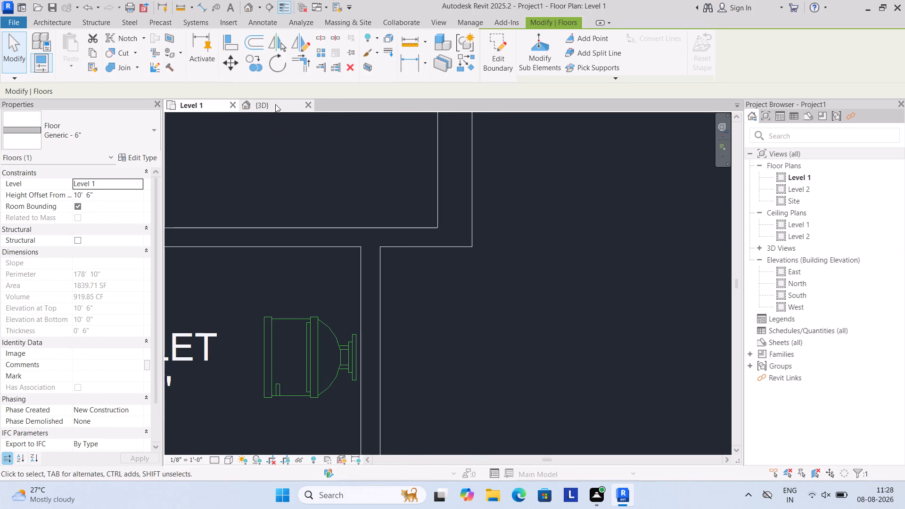
{"action": "left_click", "coordinate": [495, 47]}
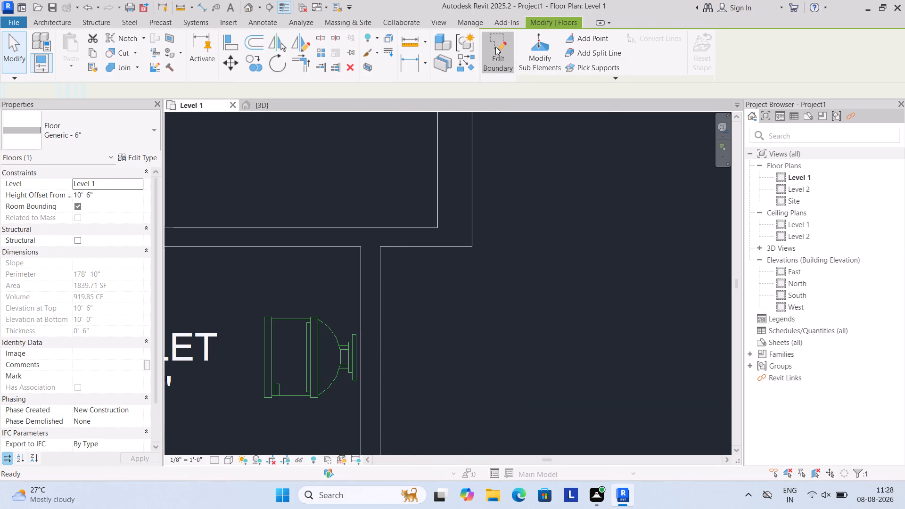
Draw boundary lines around the toilet recess, about 2' deep, from the He Toilet wall corner to the pantry's outer corner.
{"action": "scroll", "coordinate": [493, 313], "scroll_direction": "down", "scroll_amount": 2}
{"action": "middle_click_drag", "start_coordinate": [487, 308], "coordinate": [465, 167]}
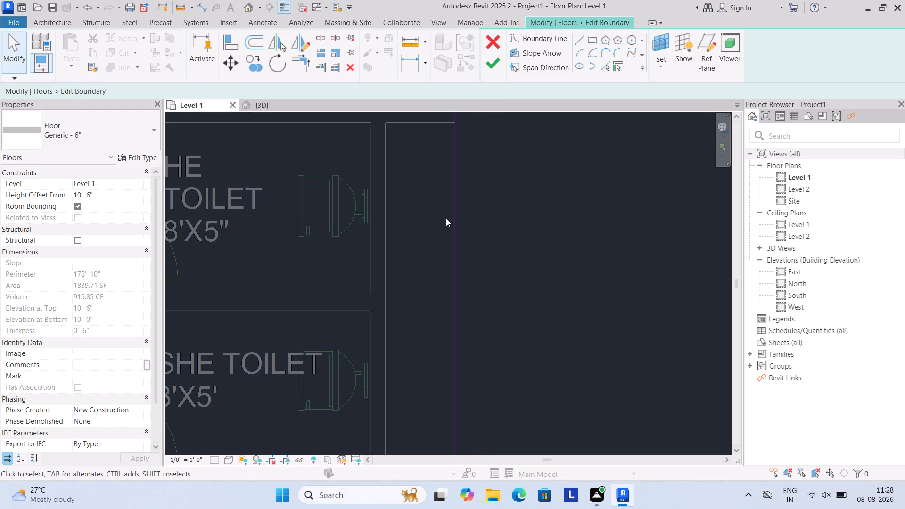
{"action": "scroll", "coordinate": [447, 227], "scroll_direction": "down", "scroll_amount": 3}
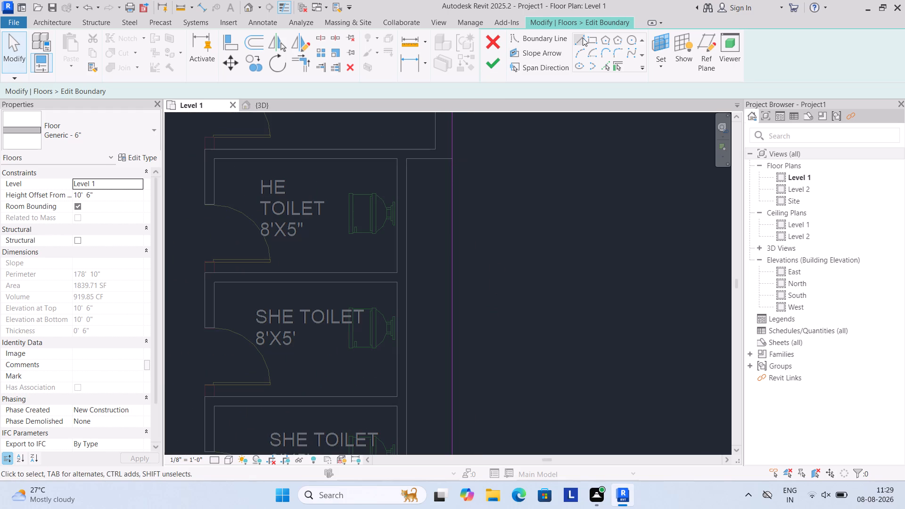
{"action": "left_click", "coordinate": [578, 40]}
{"action": "left_click", "coordinate": [454, 159]}
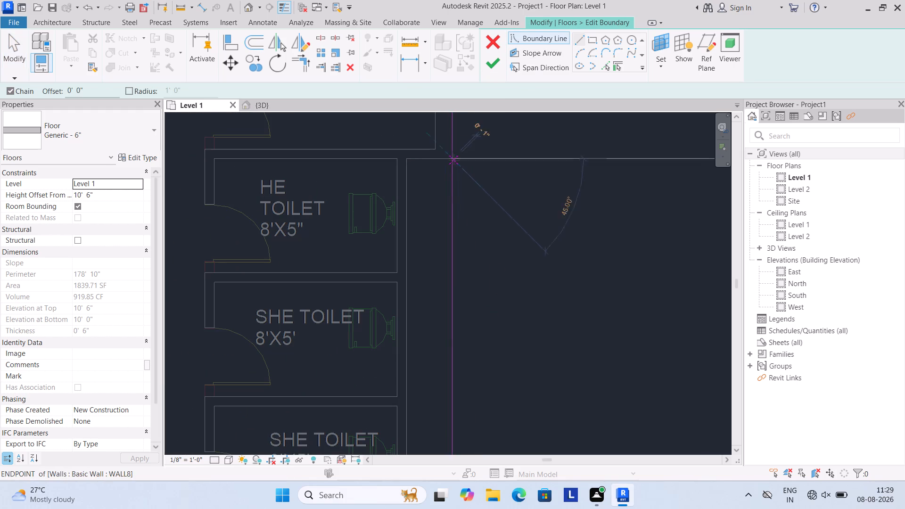
{"action": "left_click", "coordinate": [409, 163]}
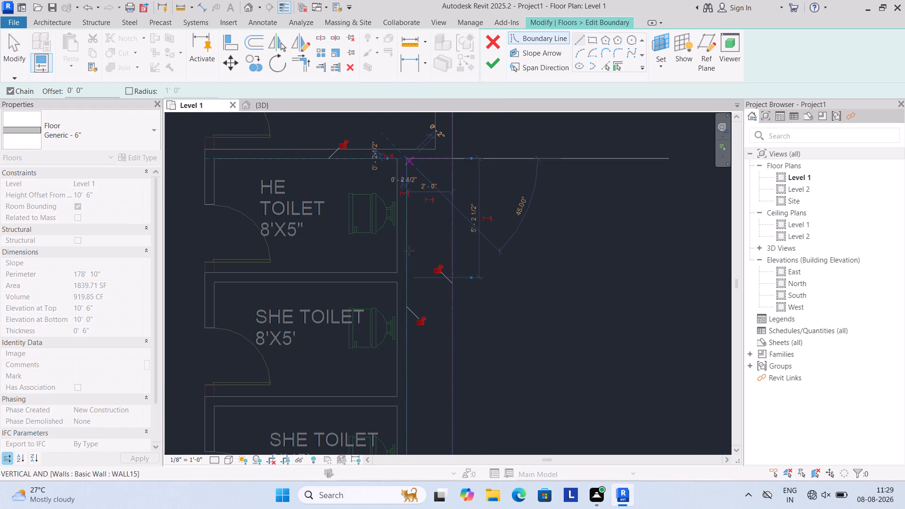
{"action": "scroll", "coordinate": [413, 271], "scroll_direction": "down", "scroll_amount": 3}
{"action": "middle_click_drag", "start_coordinate": [414, 272], "coordinate": [451, 90]}
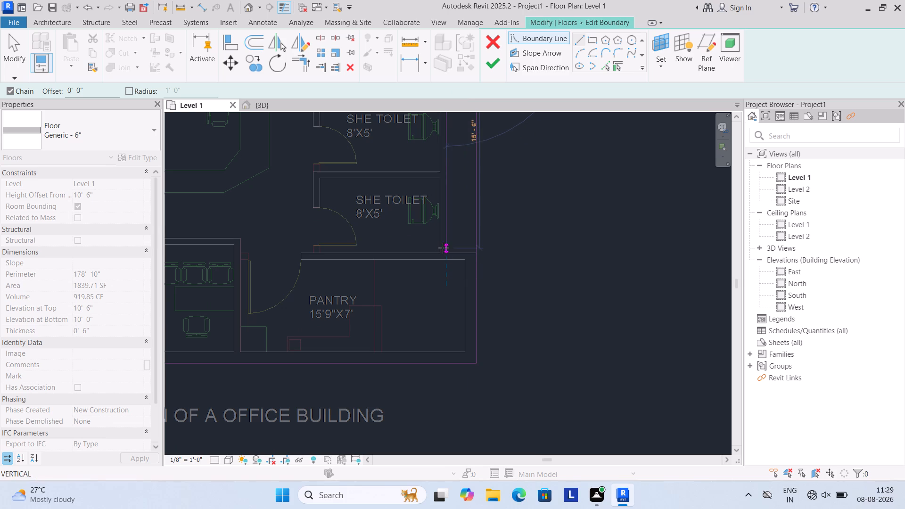
{"action": "left_click", "coordinate": [447, 253]}
{"action": "left_click", "coordinate": [478, 254]}
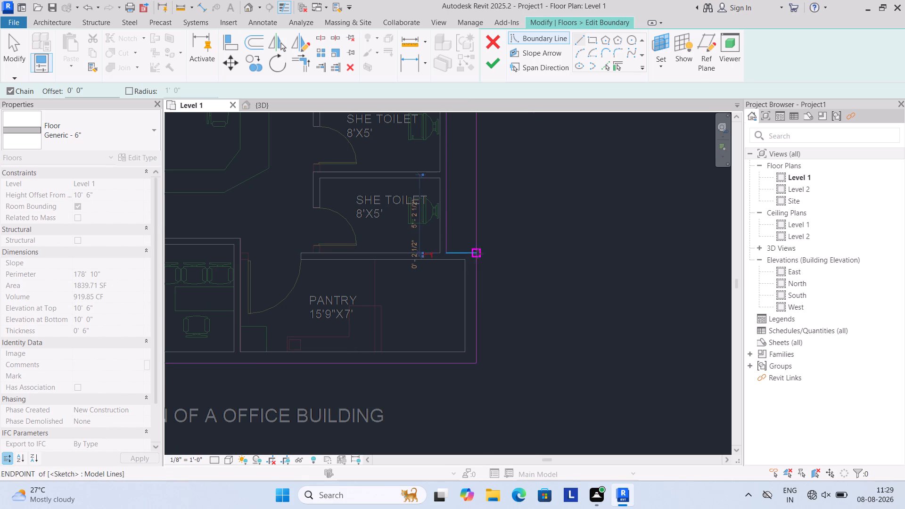
Trim the outer boundary line to the recess's pantry-side line, unjoining the elements.
{"action": "scroll", "coordinate": [509, 218], "scroll_direction": "down", "scroll_amount": 3}
{"action": "middle_click_drag", "start_coordinate": [464, 258], "coordinate": [452, 268]}
{"action": "middle_click_drag", "start_coordinate": [507, 207], "coordinate": [421, 278]}
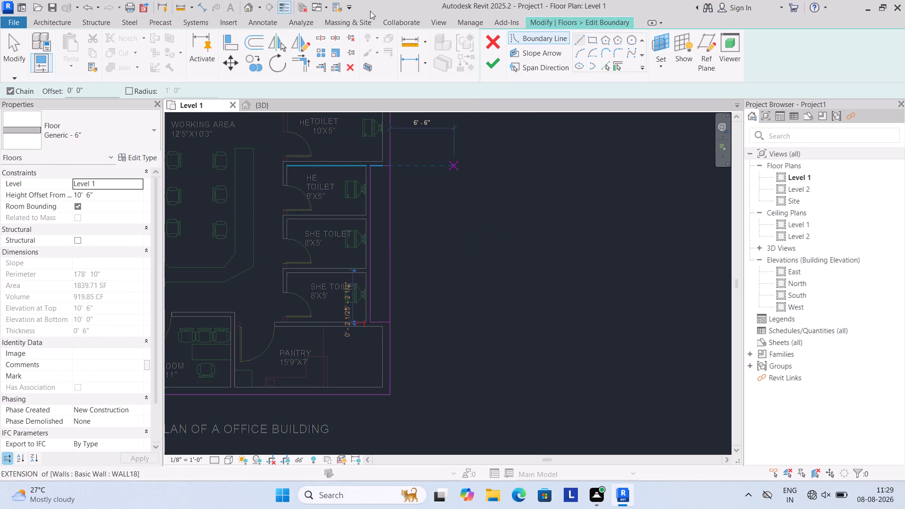
{"action": "left_click", "coordinate": [298, 65]}
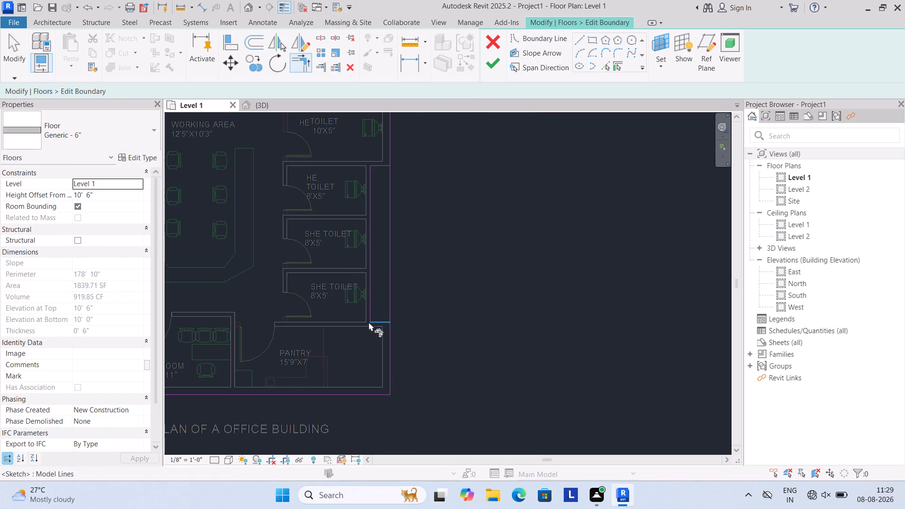
{"action": "left_click", "coordinate": [376, 319]}
{"action": "left_click", "coordinate": [389, 328]}
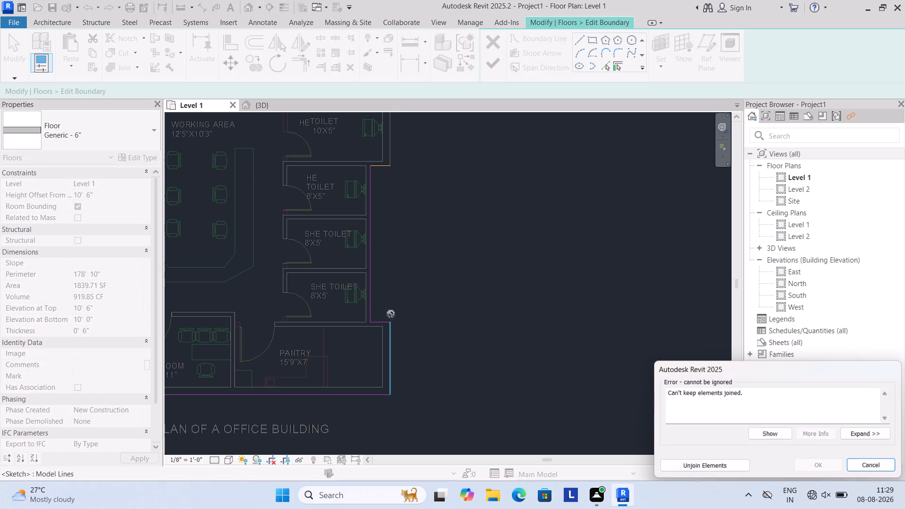
{"action": "middle_click_drag", "start_coordinate": [443, 241], "coordinate": [457, 289]}
{"action": "scroll", "coordinate": [447, 255], "scroll_direction": "down", "scroll_amount": 1}
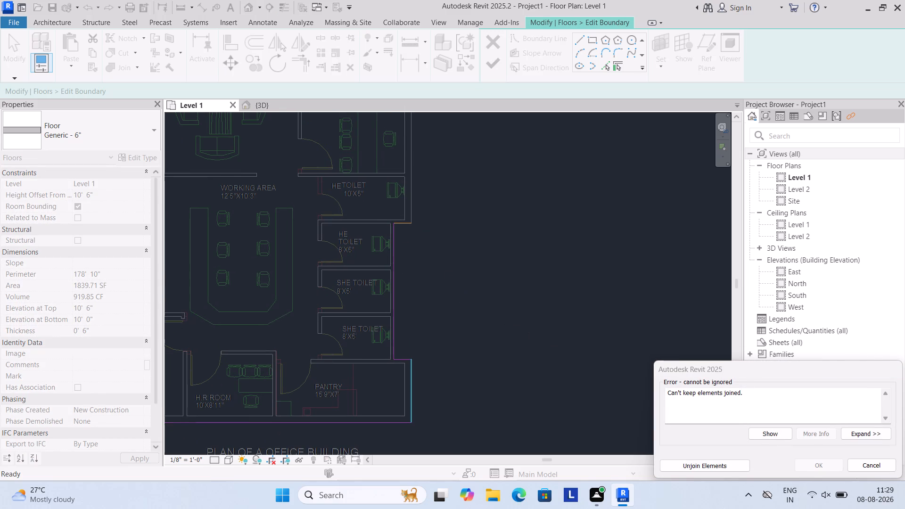
{"action": "left_click", "coordinate": [727, 466]}
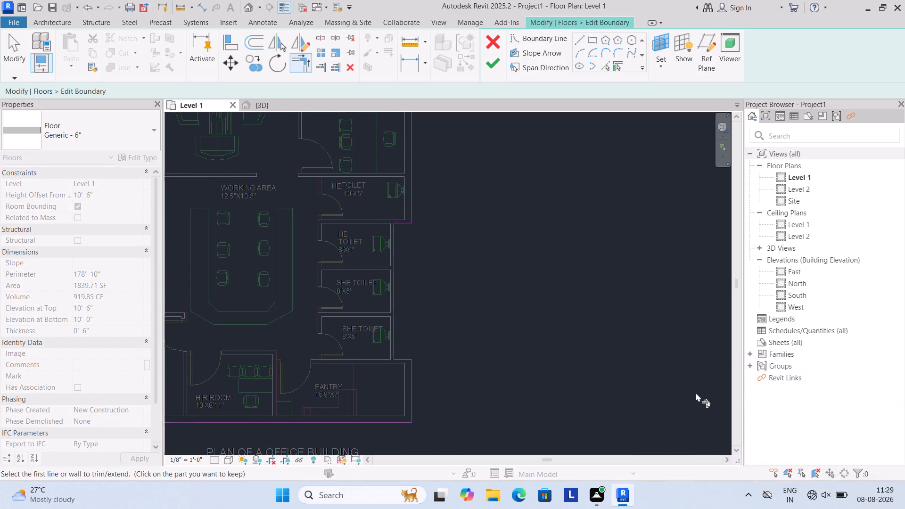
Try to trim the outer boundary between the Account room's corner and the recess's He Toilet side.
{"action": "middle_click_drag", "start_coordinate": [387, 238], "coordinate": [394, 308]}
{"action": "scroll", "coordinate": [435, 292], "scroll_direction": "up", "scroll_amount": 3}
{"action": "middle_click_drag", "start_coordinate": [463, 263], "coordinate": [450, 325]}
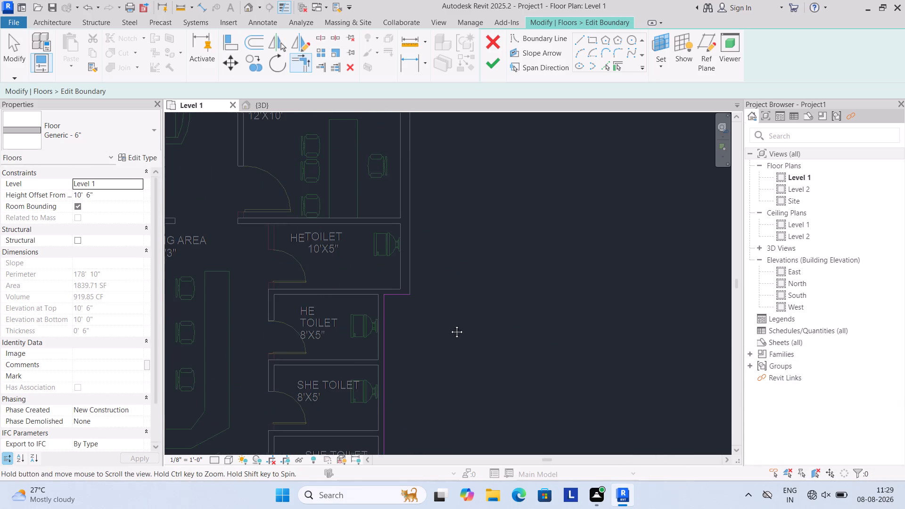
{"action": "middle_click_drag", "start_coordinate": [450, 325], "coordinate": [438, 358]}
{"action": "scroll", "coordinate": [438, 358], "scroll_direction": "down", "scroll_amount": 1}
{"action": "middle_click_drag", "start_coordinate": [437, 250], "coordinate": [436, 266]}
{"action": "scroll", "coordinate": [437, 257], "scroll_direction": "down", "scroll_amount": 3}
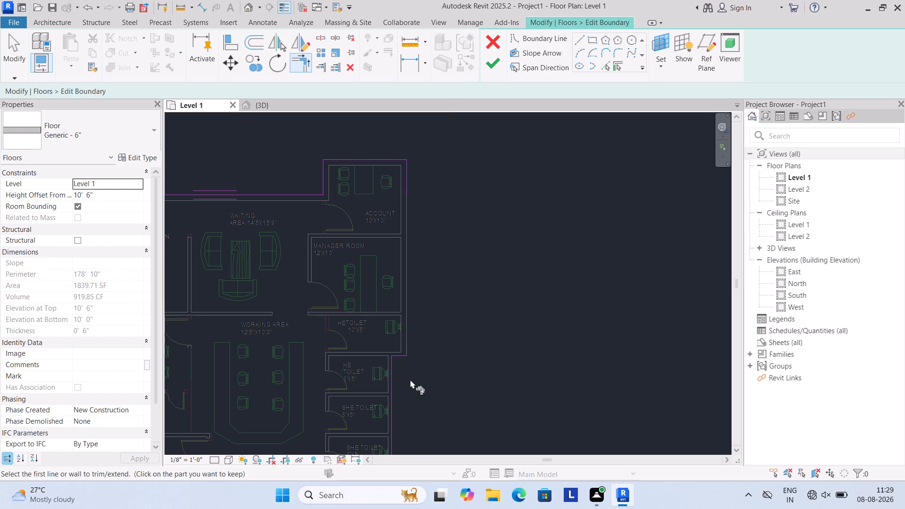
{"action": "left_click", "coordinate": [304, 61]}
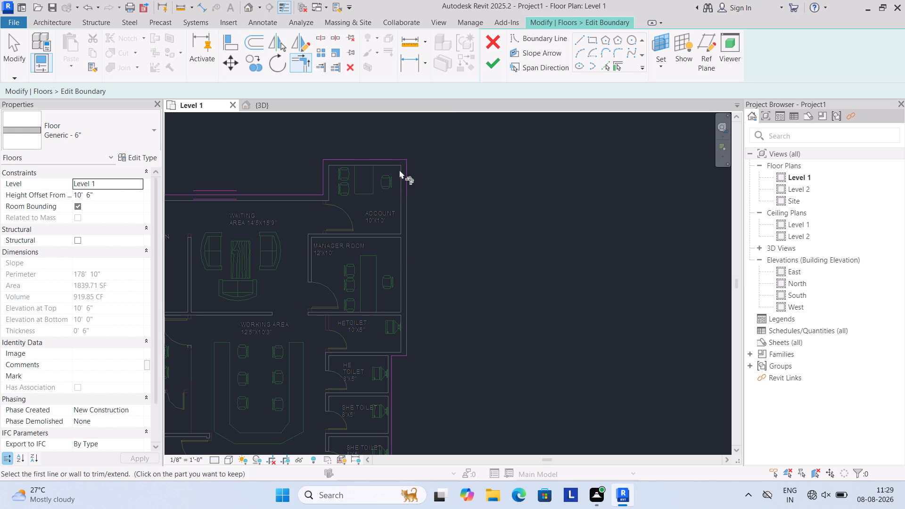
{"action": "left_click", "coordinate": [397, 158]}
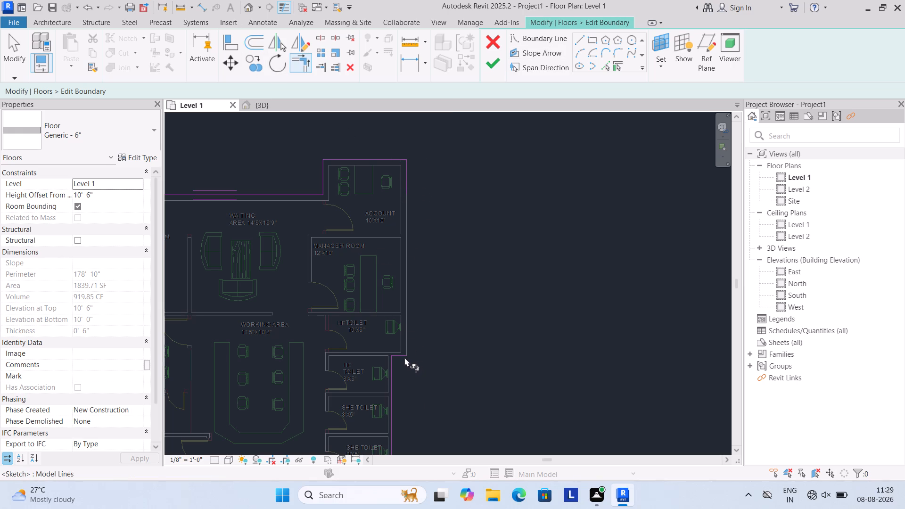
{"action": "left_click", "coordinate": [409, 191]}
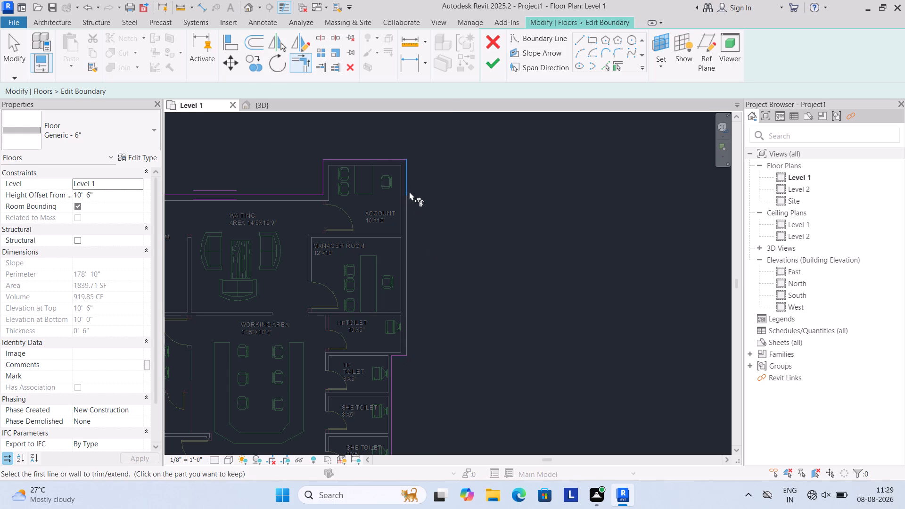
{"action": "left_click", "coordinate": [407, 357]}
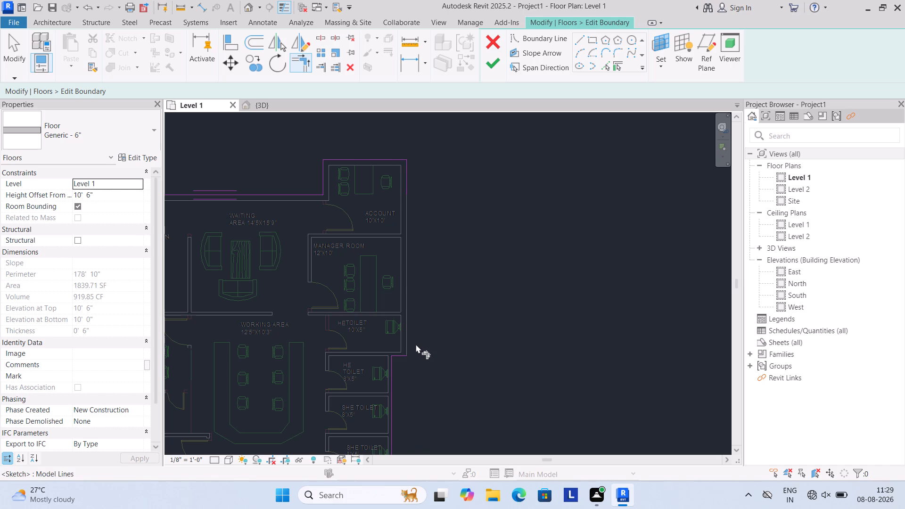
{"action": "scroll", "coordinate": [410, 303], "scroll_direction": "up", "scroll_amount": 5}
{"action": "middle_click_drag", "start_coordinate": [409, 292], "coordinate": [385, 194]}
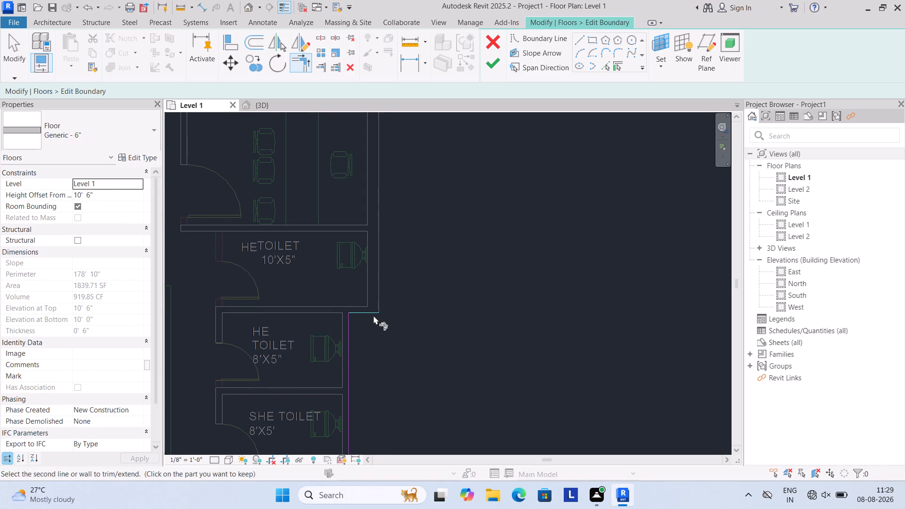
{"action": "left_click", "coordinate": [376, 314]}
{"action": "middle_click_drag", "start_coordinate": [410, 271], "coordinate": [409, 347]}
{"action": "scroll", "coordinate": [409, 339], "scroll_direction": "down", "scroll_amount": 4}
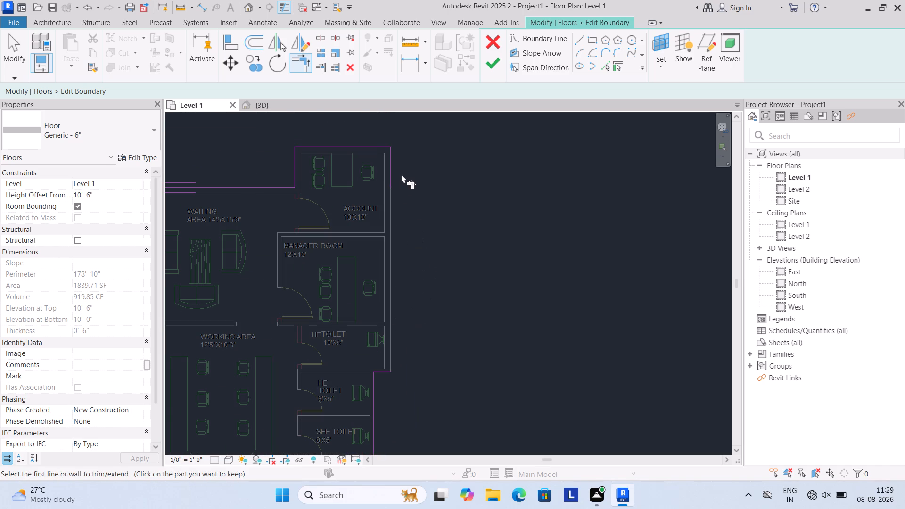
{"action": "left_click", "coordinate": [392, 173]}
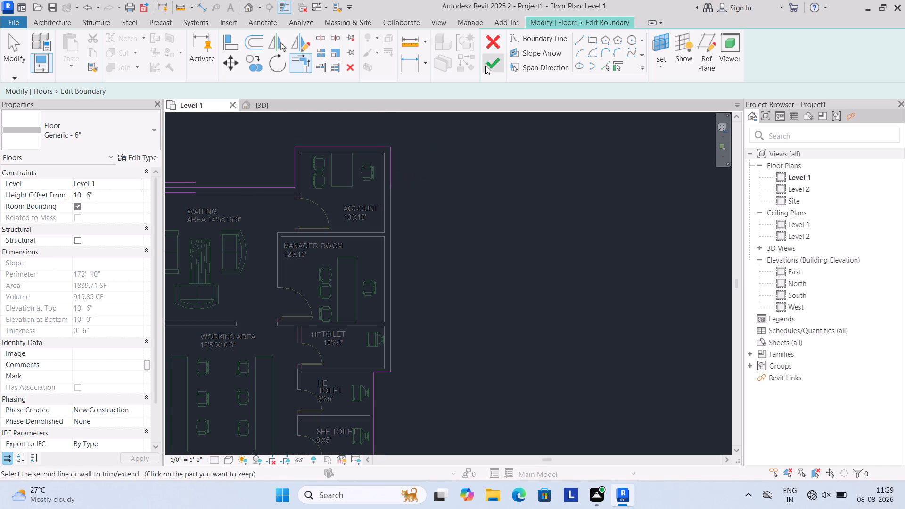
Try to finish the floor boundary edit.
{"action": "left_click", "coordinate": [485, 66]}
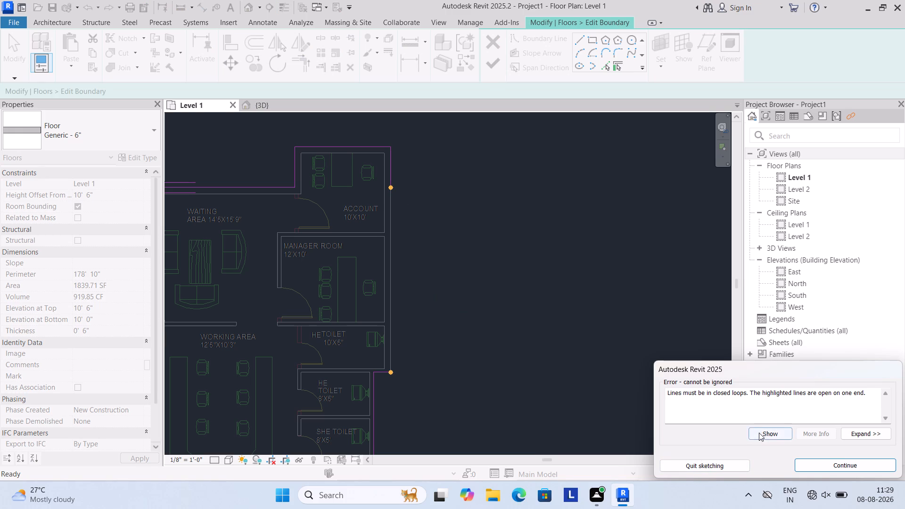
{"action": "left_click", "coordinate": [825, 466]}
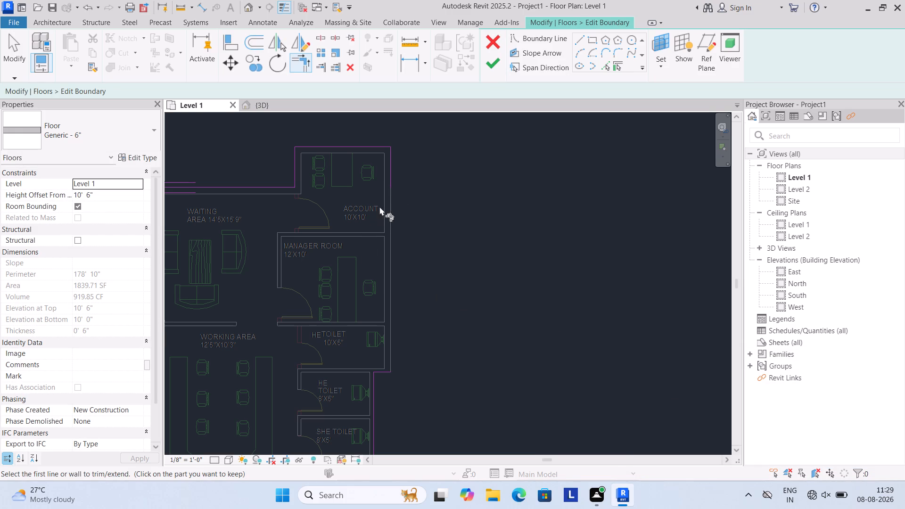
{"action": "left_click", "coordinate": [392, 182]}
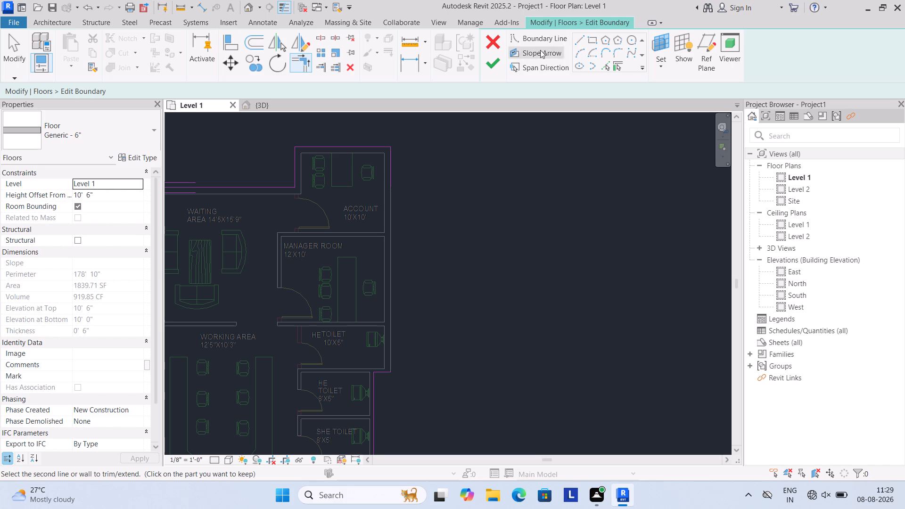
Draw a boundary line about 21'6" long from beside the Account room to the recess corner, and finish the boundary edit.
{"action": "left_click", "coordinate": [576, 41]}
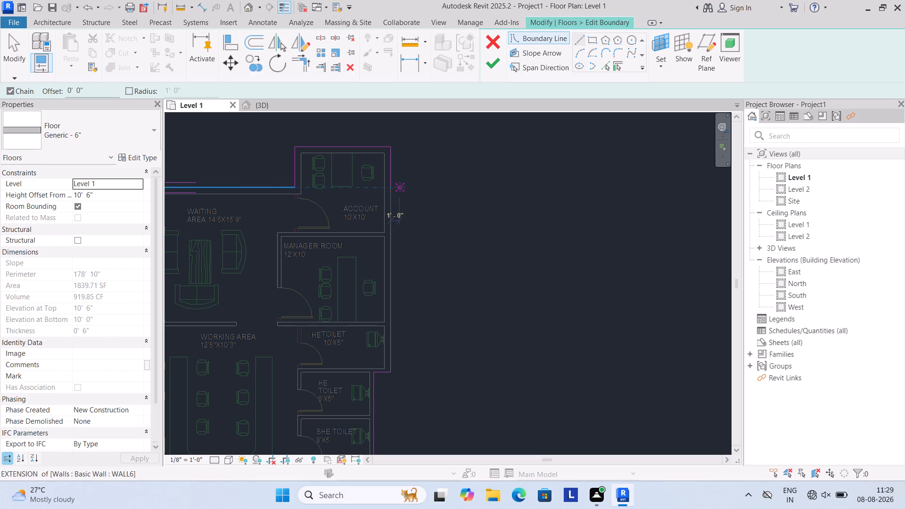
{"action": "left_click", "coordinate": [395, 187]}
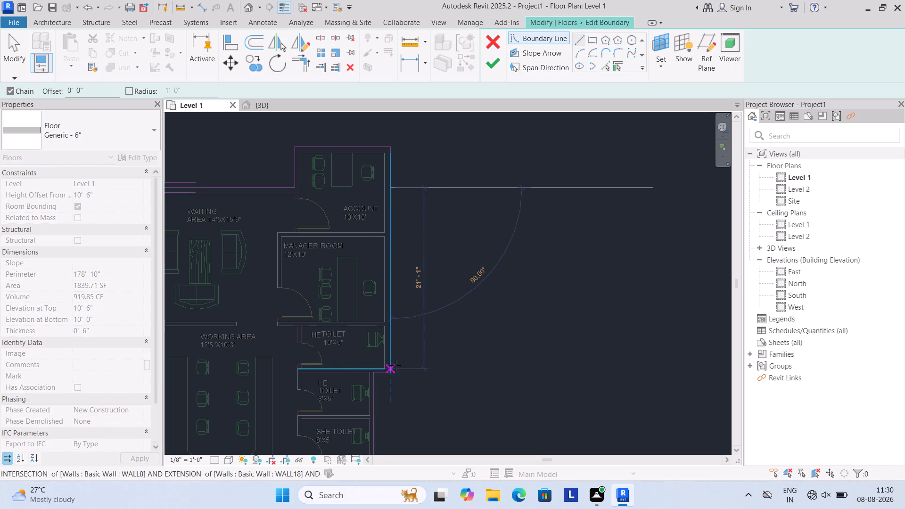
{"action": "scroll", "coordinate": [392, 372], "scroll_direction": "up", "scroll_amount": 7}
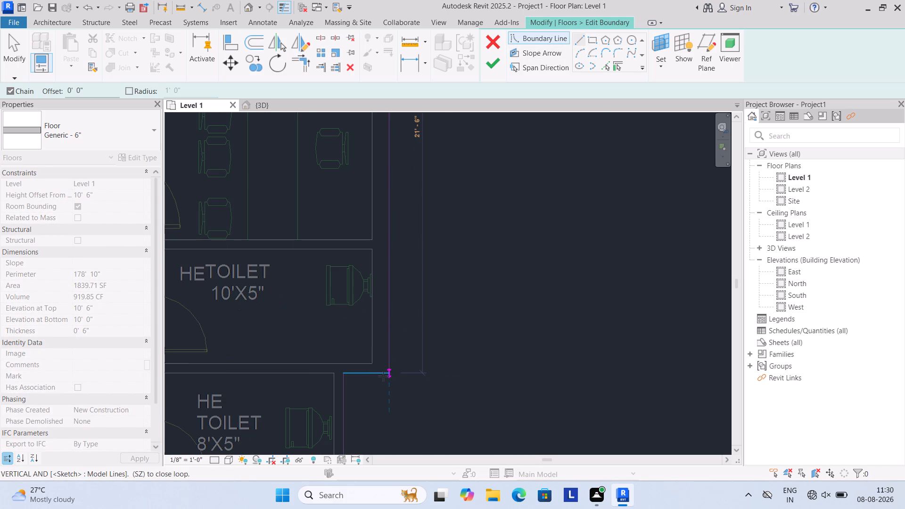
{"action": "left_click", "coordinate": [388, 372]}
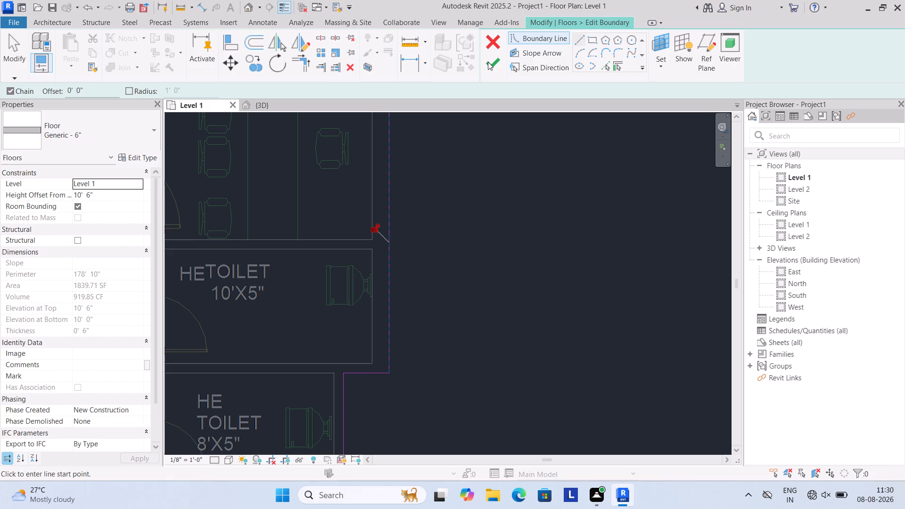
{"action": "left_click", "coordinate": [488, 62]}
Examine the edited slab in the 3D view, along the toilet recess and around the whole building.
{"action": "scroll", "coordinate": [525, 209], "scroll_direction": "down", "scroll_amount": 3}
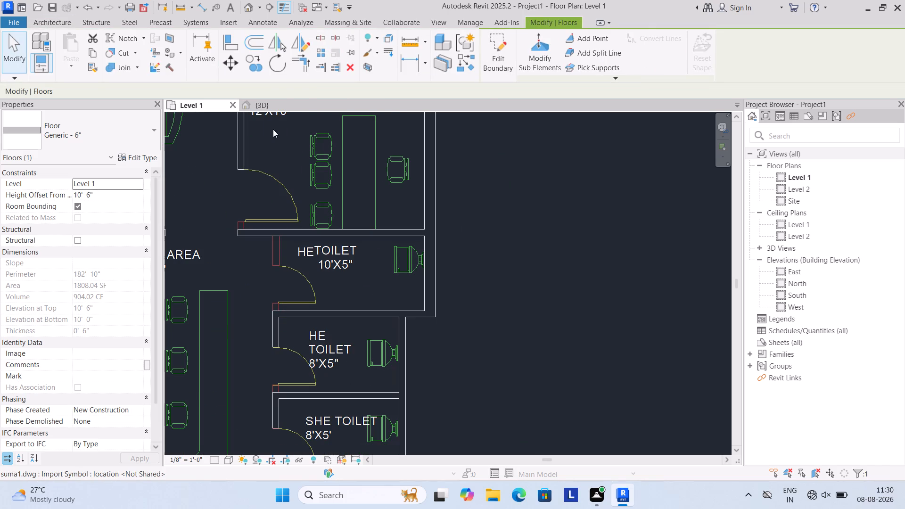
{"action": "left_click", "coordinate": [271, 100]}
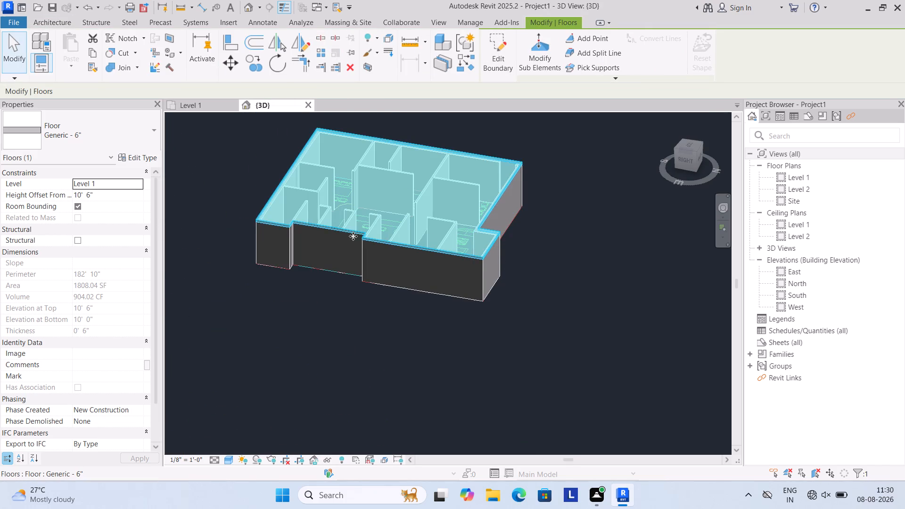
{"action": "scroll", "coordinate": [353, 236], "scroll_direction": "up", "scroll_amount": 6}
{"action": "scroll", "coordinate": [288, 225], "scroll_direction": "up", "scroll_amount": 3}
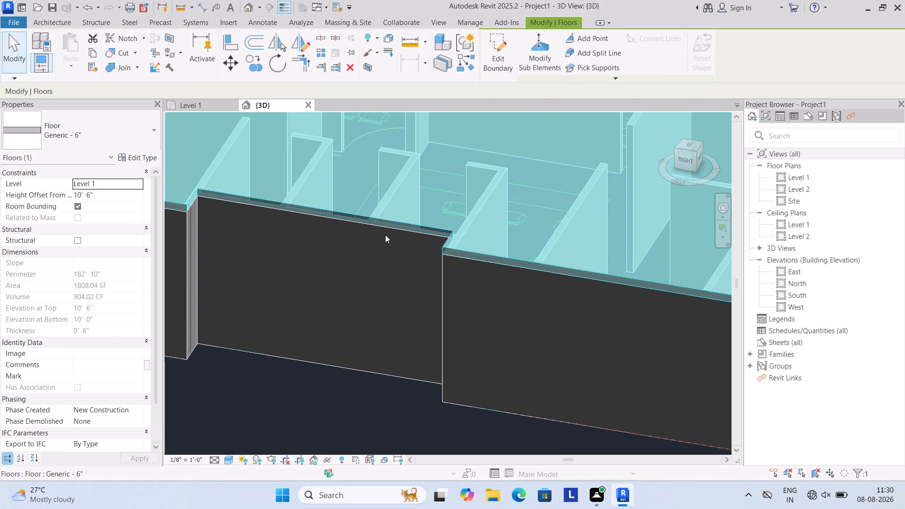
{"action": "scroll", "coordinate": [393, 246], "scroll_direction": "down", "scroll_amount": 6}
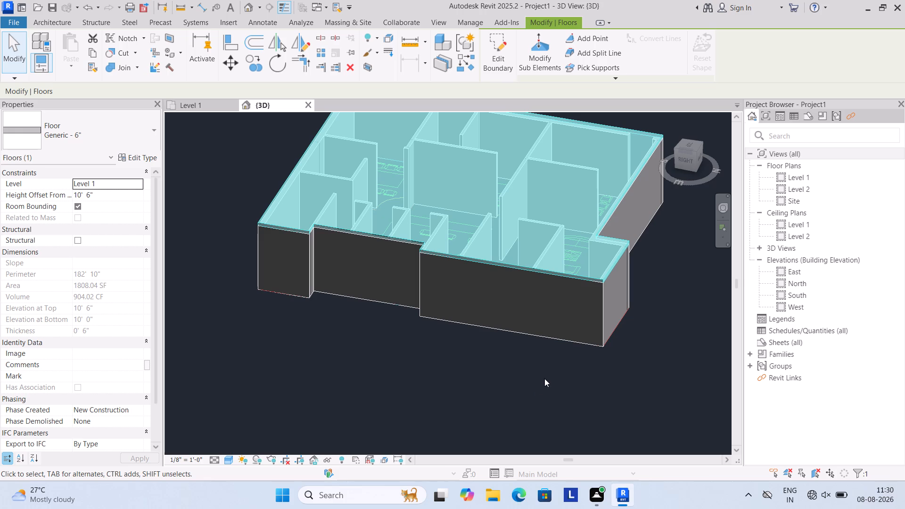
{"action": "scroll", "coordinate": [544, 378], "scroll_direction": "down", "scroll_amount": 2}
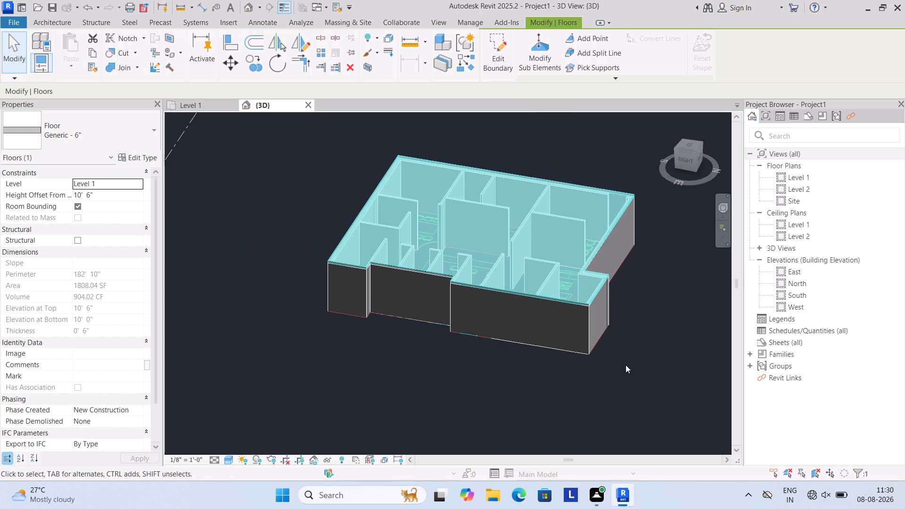
{"action": "middle_click_drag", "start_coordinate": [592, 368], "coordinate": [595, 367], "text": "shift"}
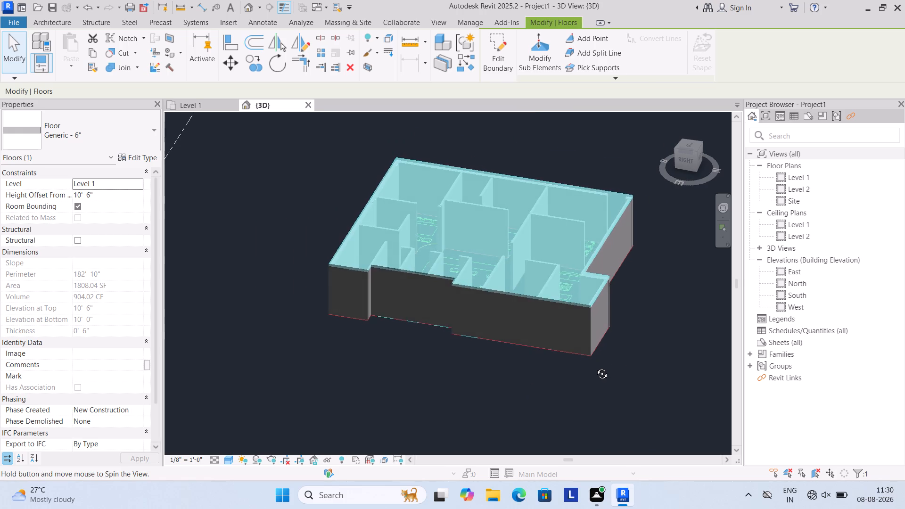
{"action": "middle_click_drag", "start_coordinate": [595, 367], "coordinate": [593, 357], "text": "shift"}
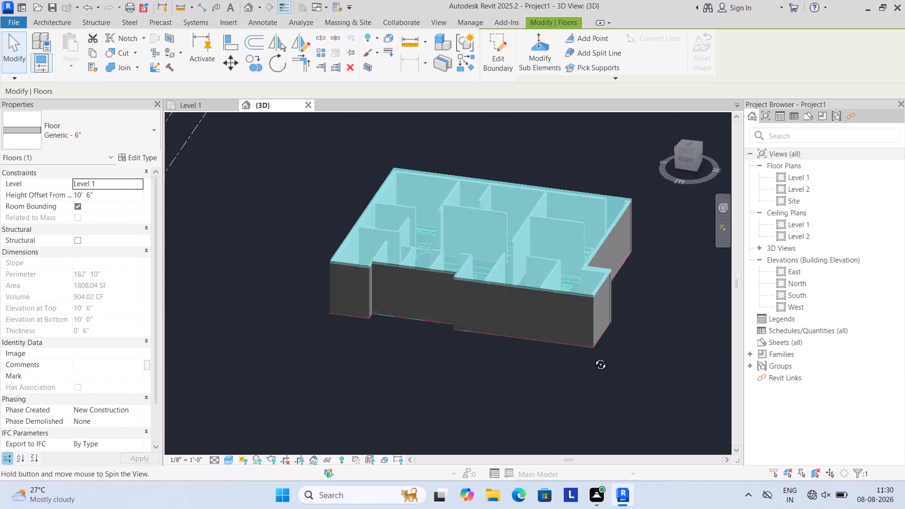
{"action": "middle_click_drag", "start_coordinate": [593, 357], "coordinate": [554, 389], "text": "shift"}
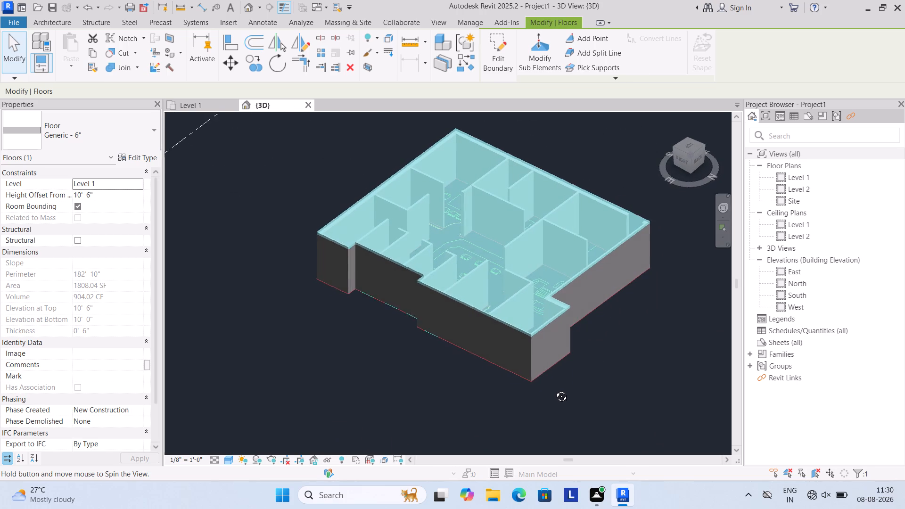
Save the model as a Revit project file named SUMALATHA123 in the Documents folder.
{"action": "middle_click_drag", "start_coordinate": [554, 389], "coordinate": [628, 358], "text": "shift"}
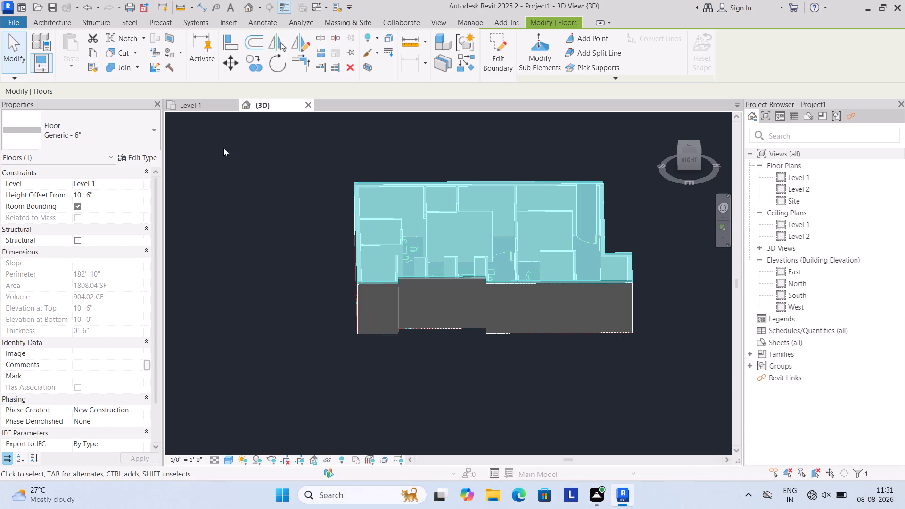
{"action": "left_click", "coordinate": [16, 19]}
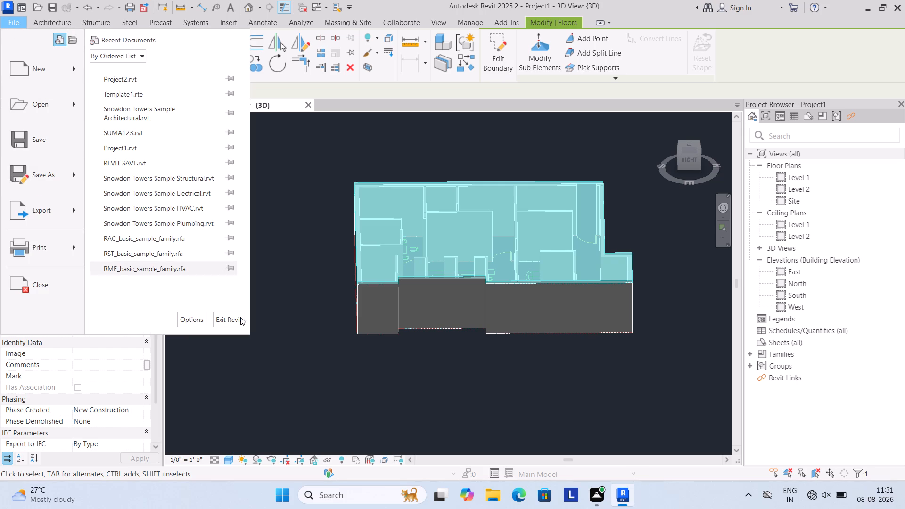
{"action": "left_click", "coordinate": [53, 173]}
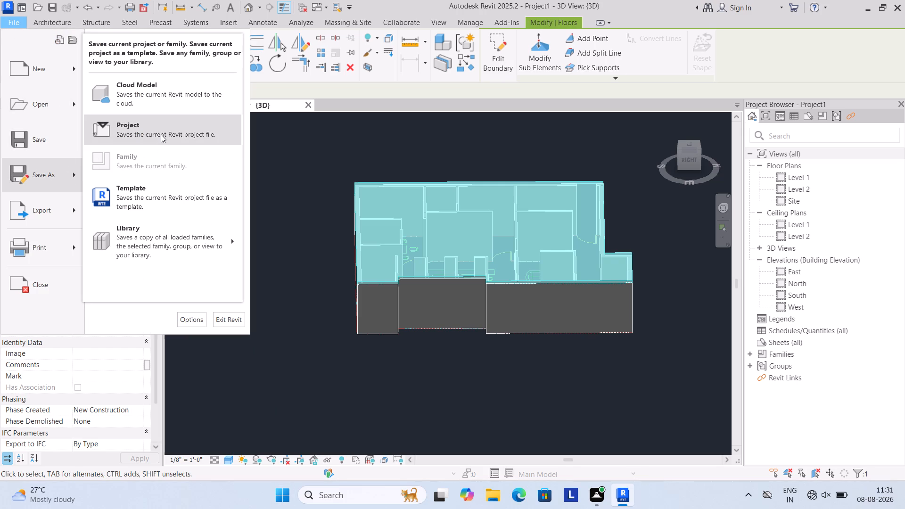
{"action": "left_click", "coordinate": [161, 134]}
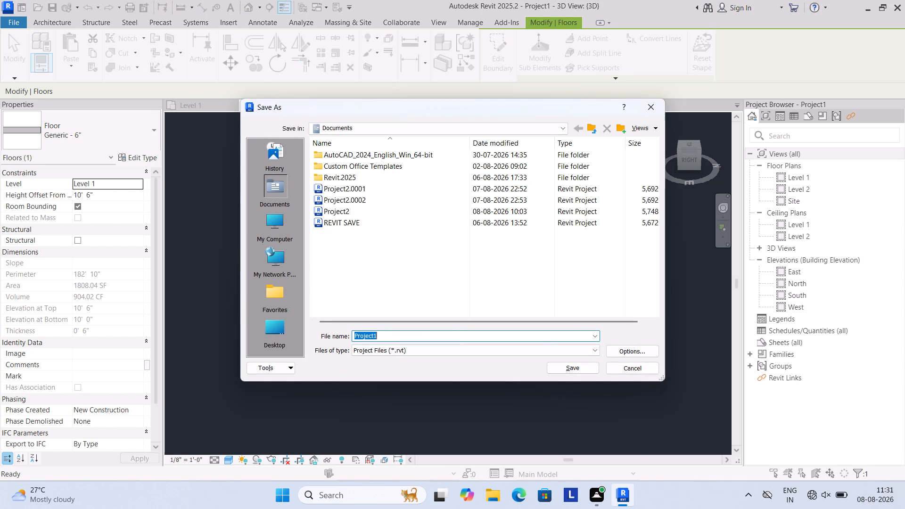
{"action": "key", "text": "s"}
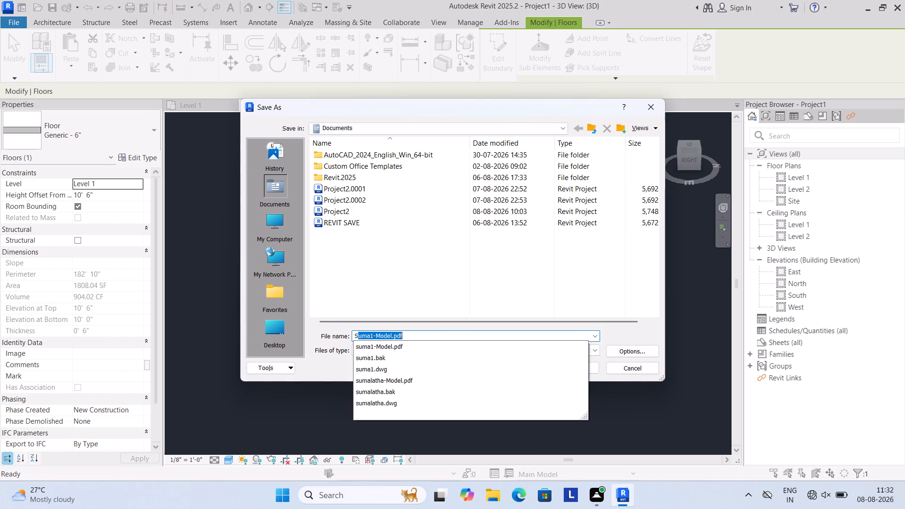
{"action": "key", "text": "BackSpace"}
{"action": "key", "text": "BackSpace"}
{"action": "key", "text": "BackSpace"}
{"action": "key", "text": "s"}
{"action": "type", "text": "UM"}
{"action": "type", "text": "ALATHA"}
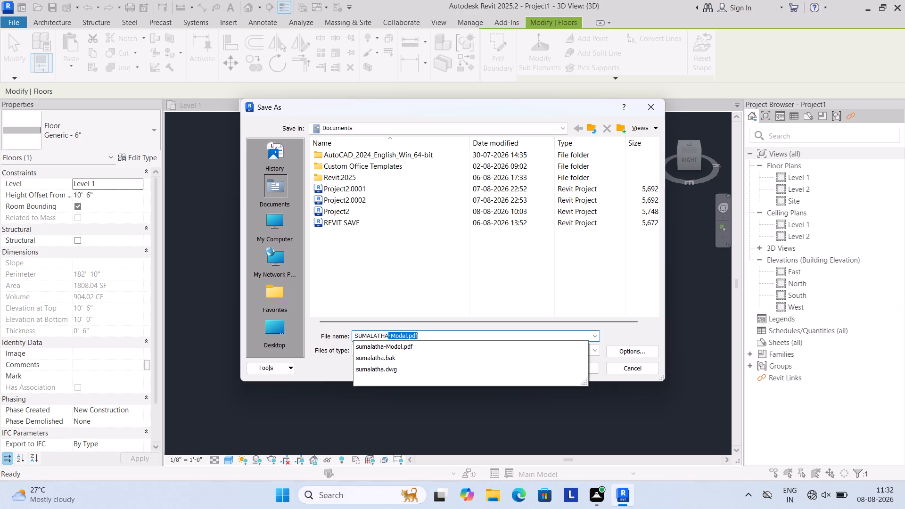
{"action": "key", "text": "1"}
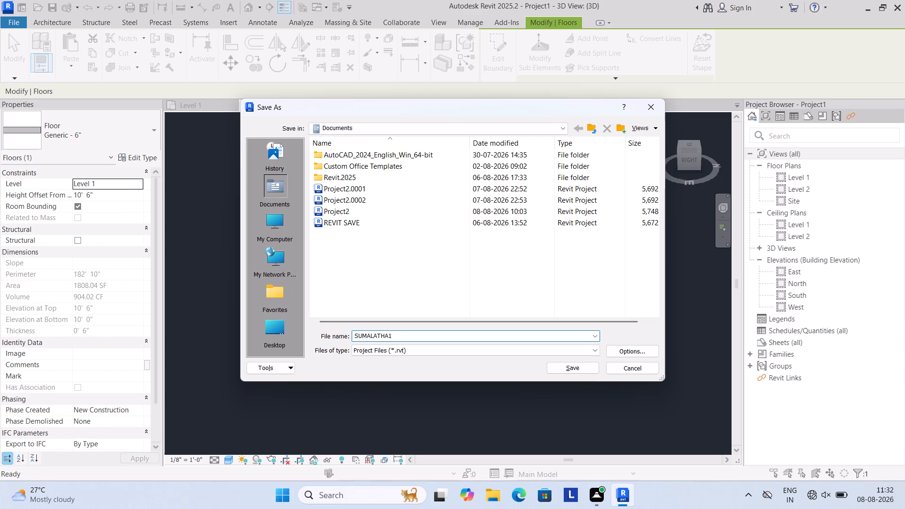
{"action": "type", "text": "23"}
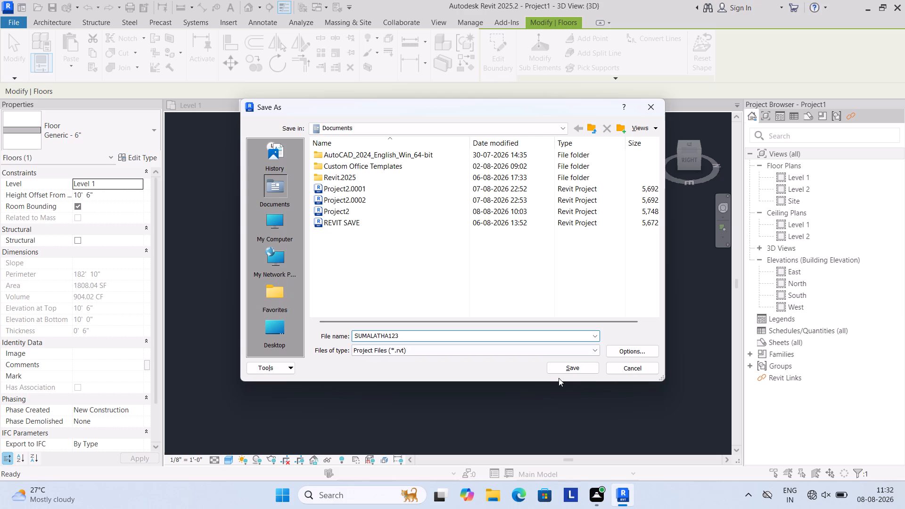
{"action": "left_click", "coordinate": [565, 370]}
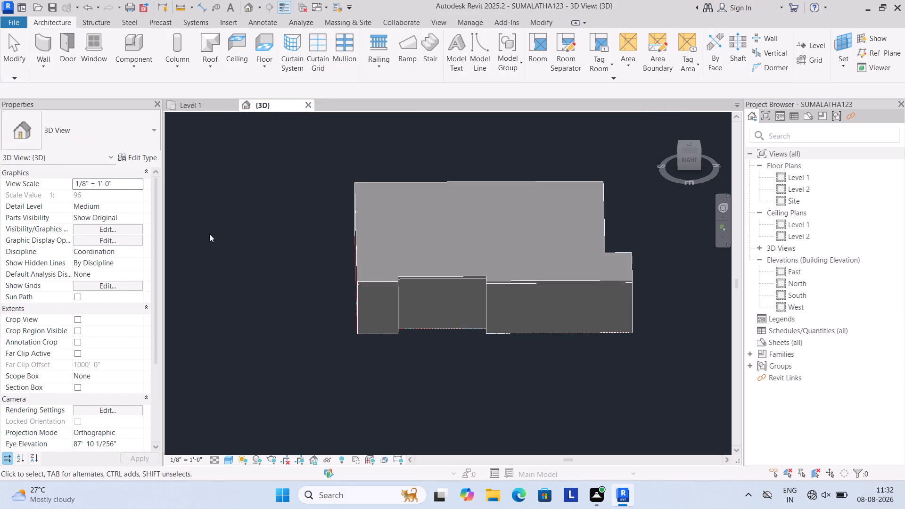
Close Revit once the project is saved.
{"action": "left_click", "coordinate": [893, 6]}
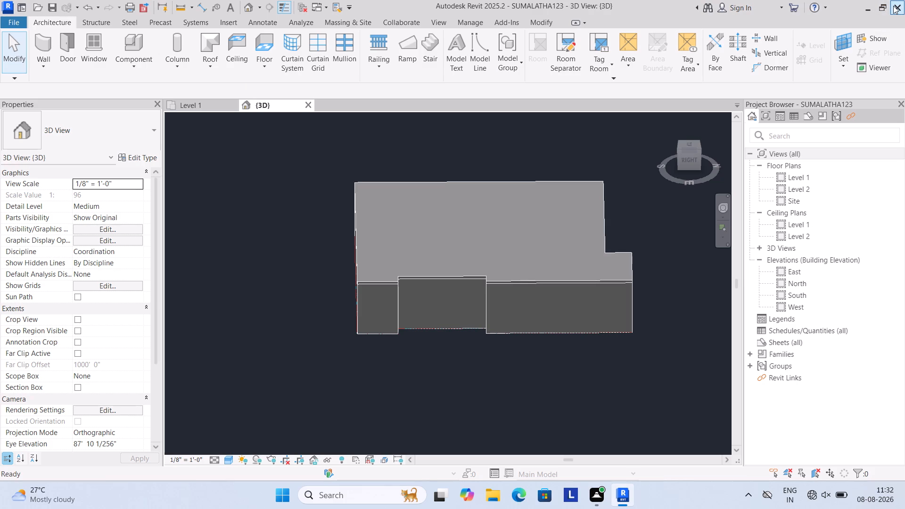
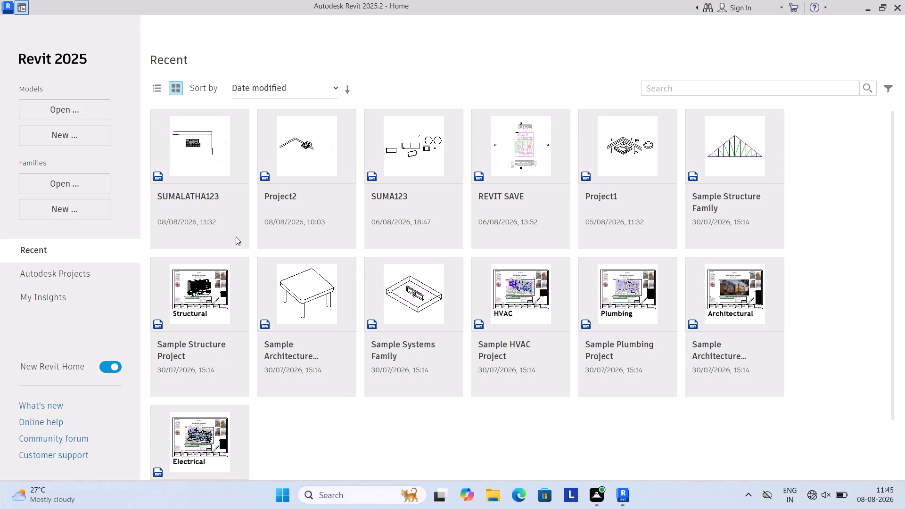
Open the recent project SUMALATHA123.
{"action": "left_click", "coordinate": [209, 196]}
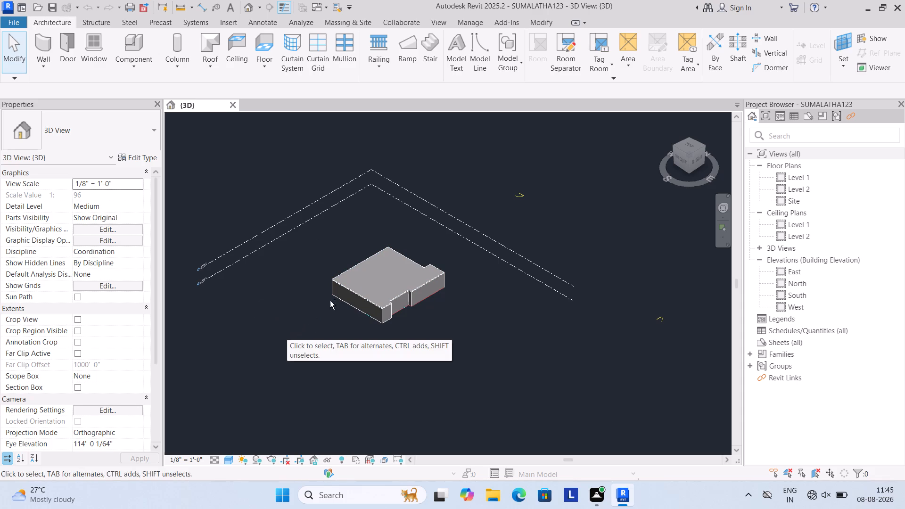
Examine the building's outer walls and top slab from several sides in the 3D view.
{"action": "left_click_drag", "start_coordinate": [320, 309], "coordinate": [344, 291], "text": "shift"}
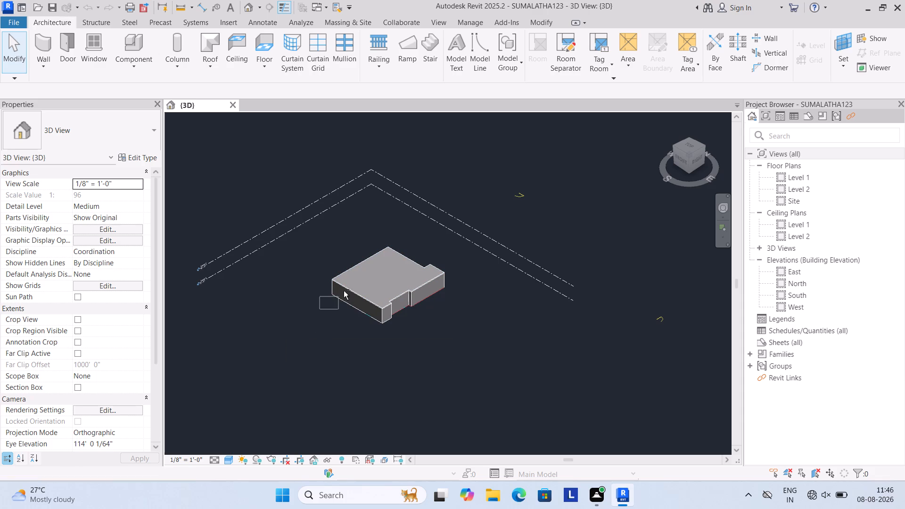
{"action": "left_click_drag", "start_coordinate": [344, 291], "coordinate": [316, 296], "text": "shift"}
{"action": "middle_click_drag", "start_coordinate": [361, 285], "coordinate": [373, 269], "text": "shift"}
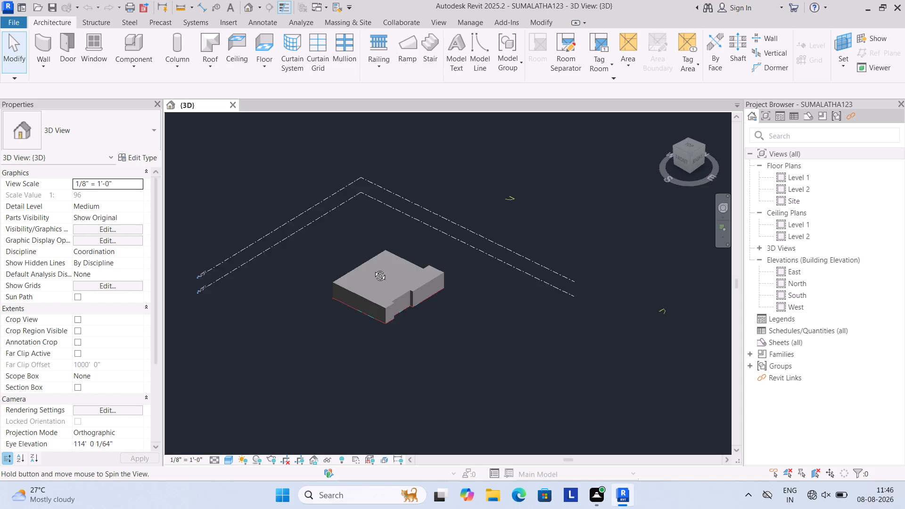
{"action": "middle_click_drag", "start_coordinate": [373, 269], "coordinate": [498, 198], "text": "shift"}
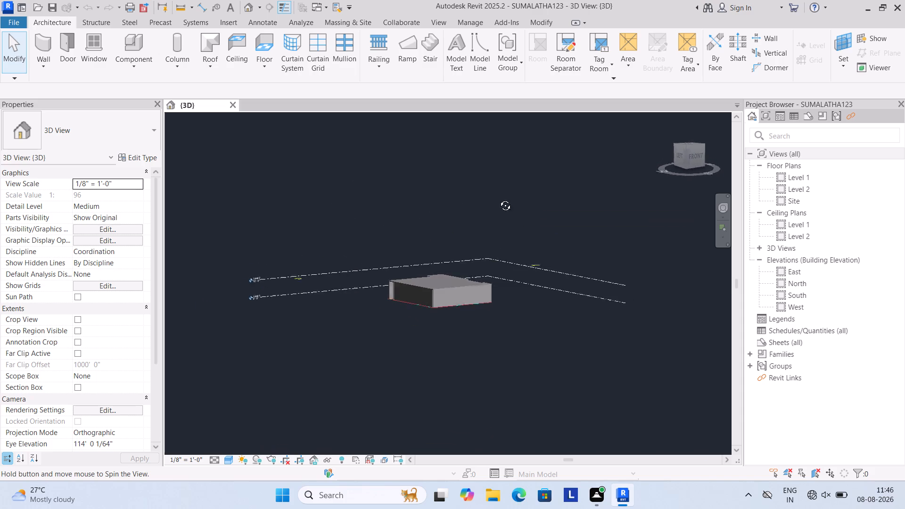
{"action": "middle_click_drag", "start_coordinate": [498, 198], "coordinate": [593, 195], "text": "shift"}
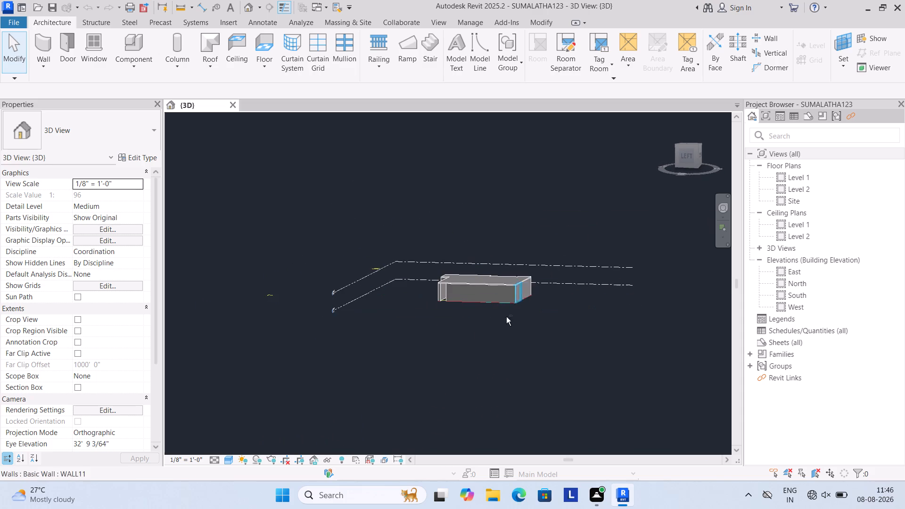
{"action": "middle_click_drag", "start_coordinate": [467, 329], "coordinate": [478, 322], "text": "shift"}
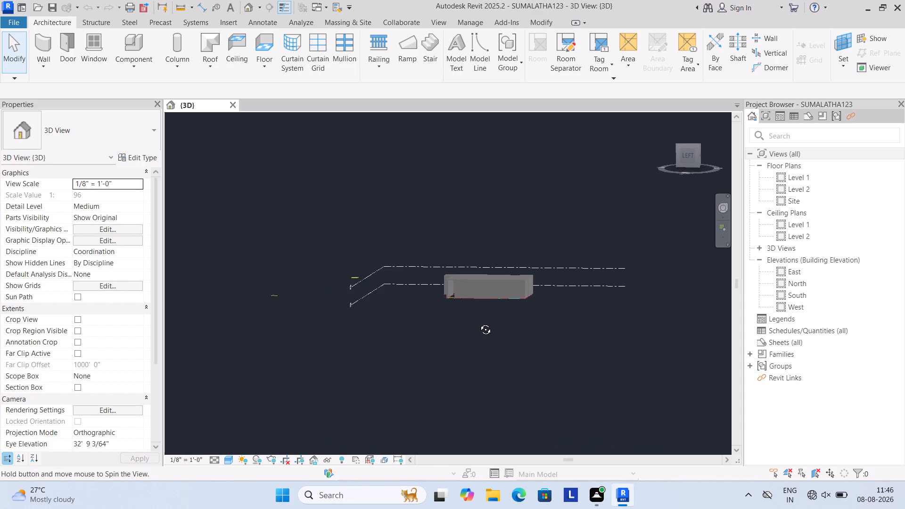
{"action": "middle_click_drag", "start_coordinate": [478, 322], "coordinate": [477, 329], "text": "shift"}
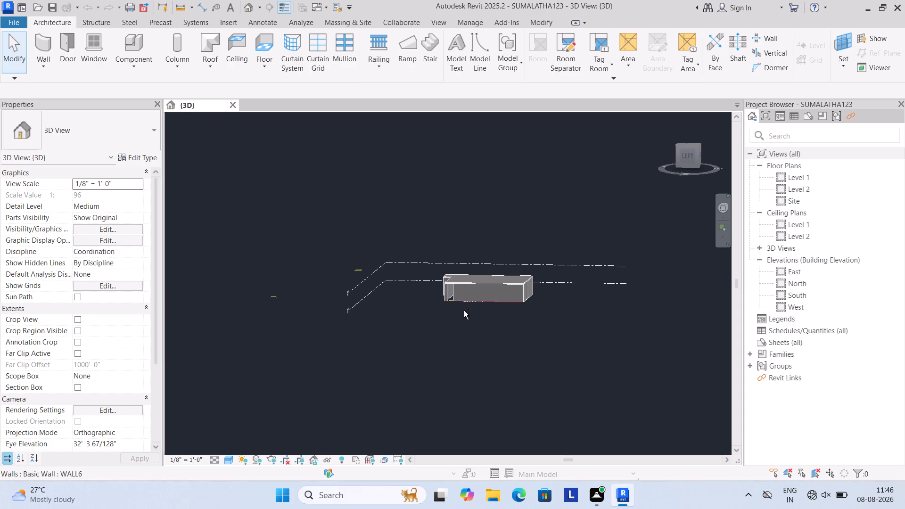
{"action": "middle_click_drag", "start_coordinate": [489, 301], "coordinate": [574, 307], "text": "shift"}
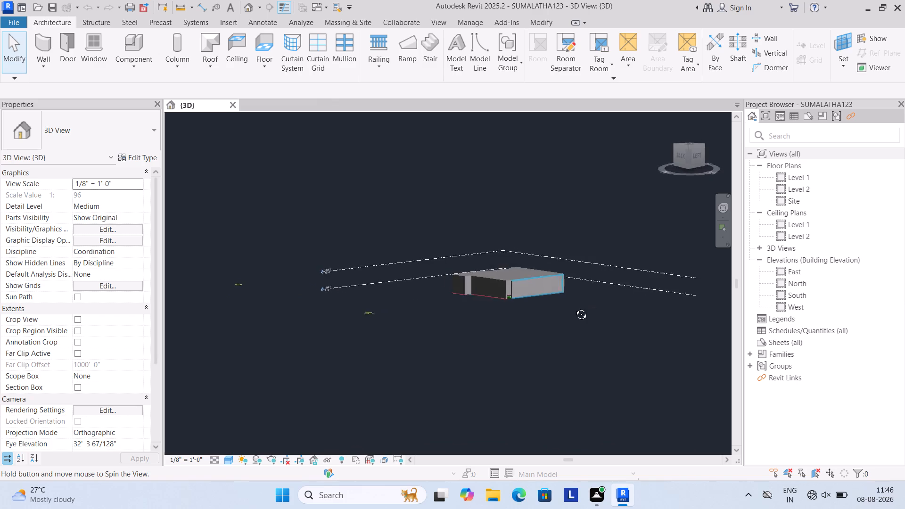
{"action": "middle_click_drag", "start_coordinate": [574, 307], "coordinate": [471, 334], "text": "shift"}
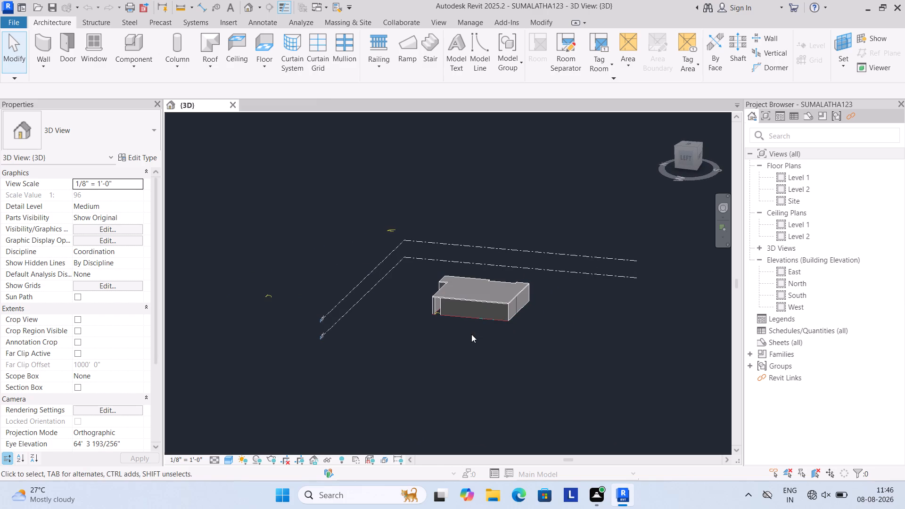
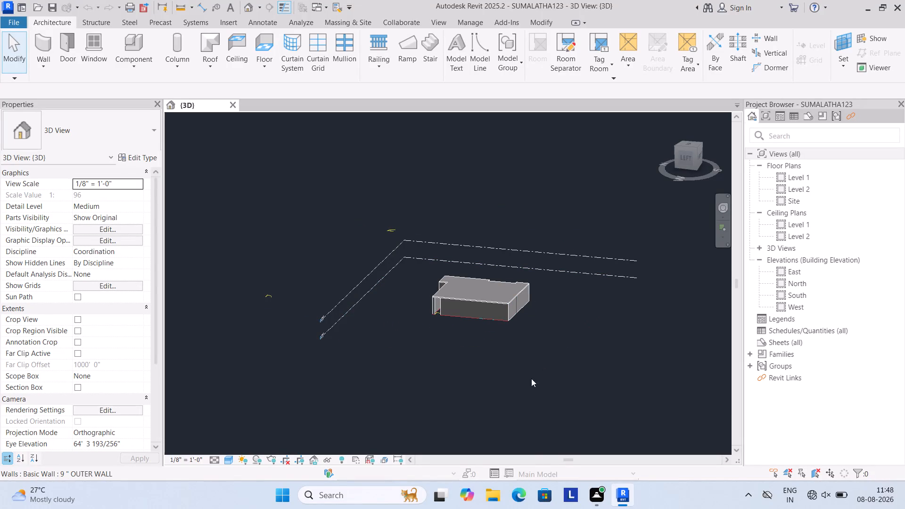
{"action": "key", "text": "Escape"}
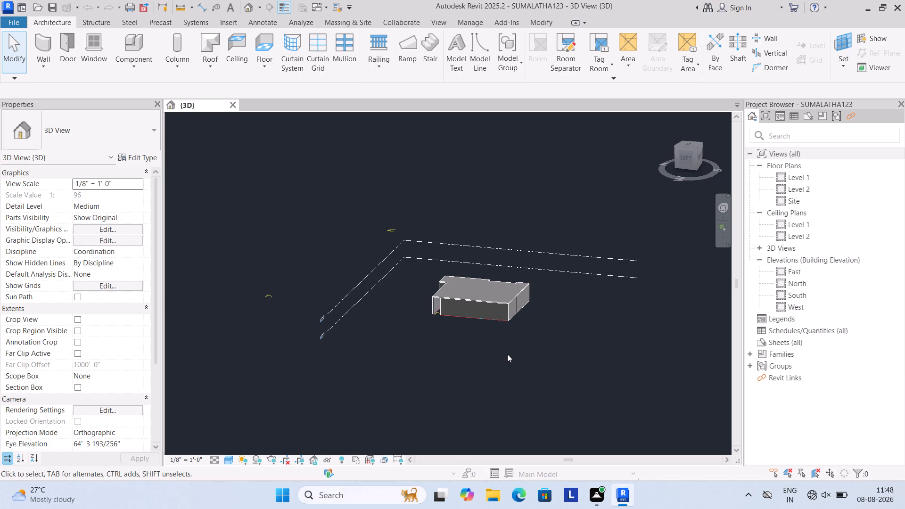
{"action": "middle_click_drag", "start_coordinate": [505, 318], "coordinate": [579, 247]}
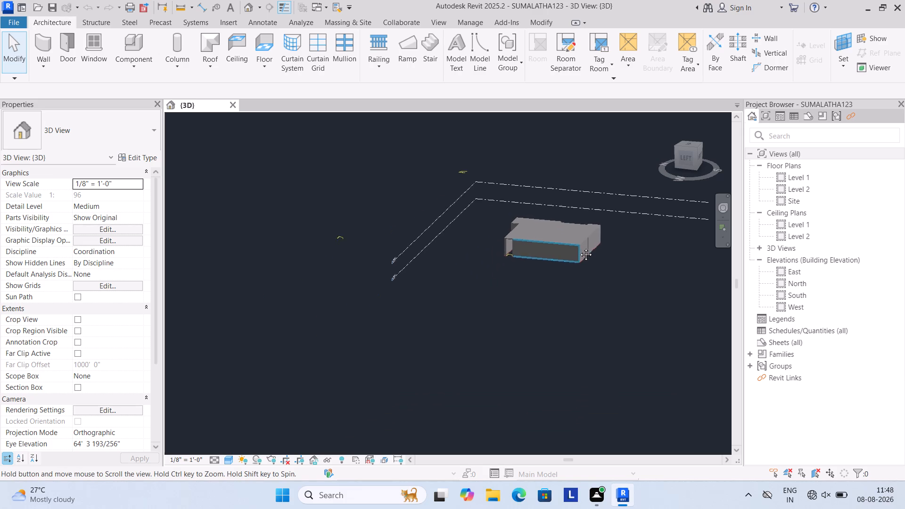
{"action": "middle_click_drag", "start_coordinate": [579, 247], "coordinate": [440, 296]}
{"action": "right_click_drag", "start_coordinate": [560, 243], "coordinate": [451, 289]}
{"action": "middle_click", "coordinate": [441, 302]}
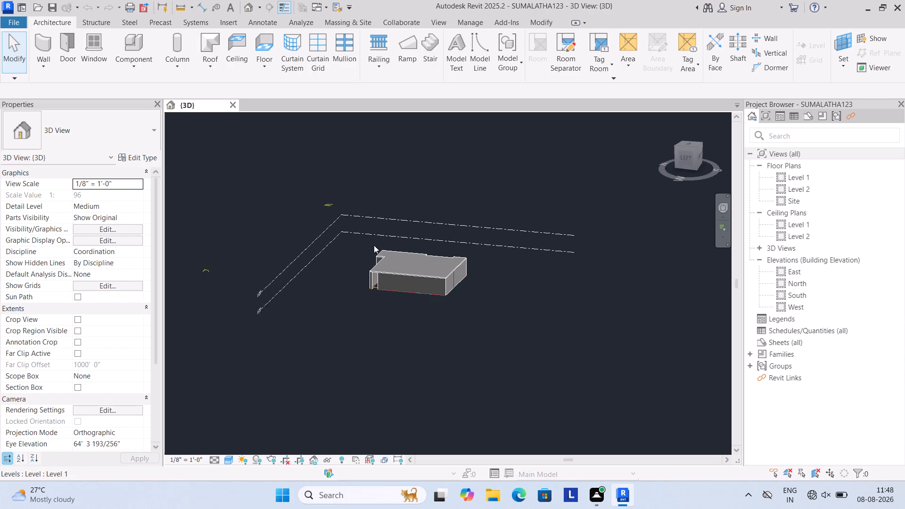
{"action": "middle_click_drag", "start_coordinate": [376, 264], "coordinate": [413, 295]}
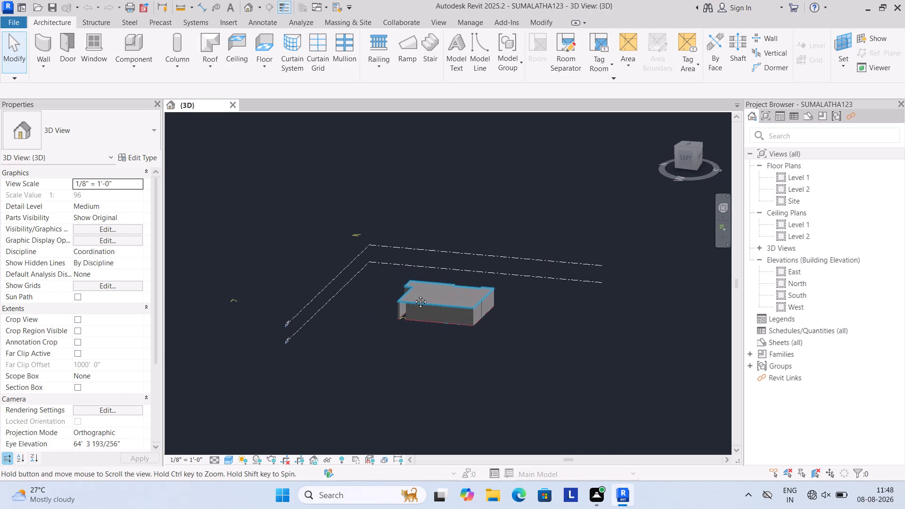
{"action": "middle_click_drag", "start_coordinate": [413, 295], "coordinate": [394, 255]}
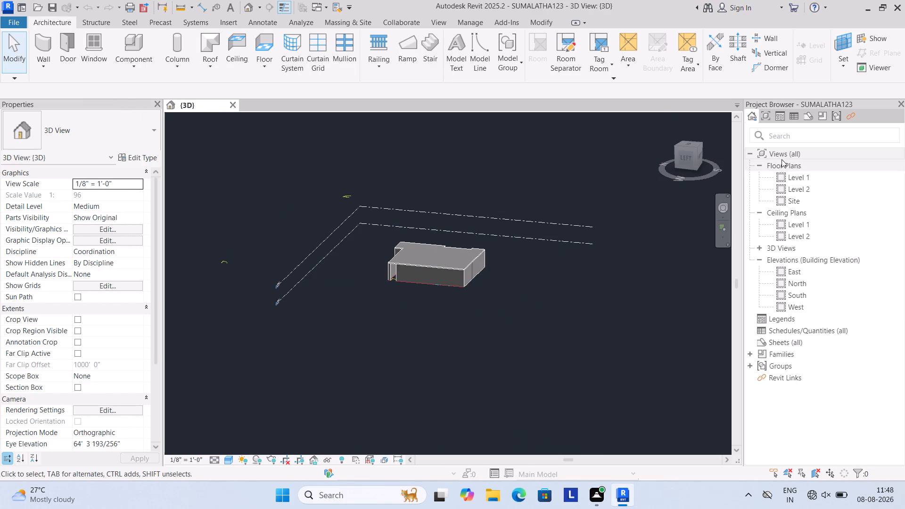
Open the Level 1 floor plan and frame the office building layout.
{"action": "double_click", "coordinate": [789, 178]}
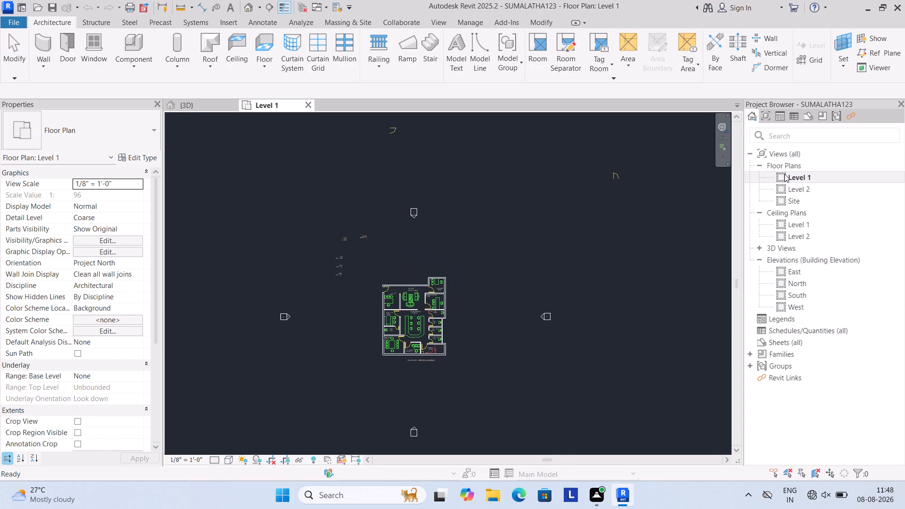
{"action": "scroll", "coordinate": [419, 276], "scroll_direction": "up", "scroll_amount": 3}
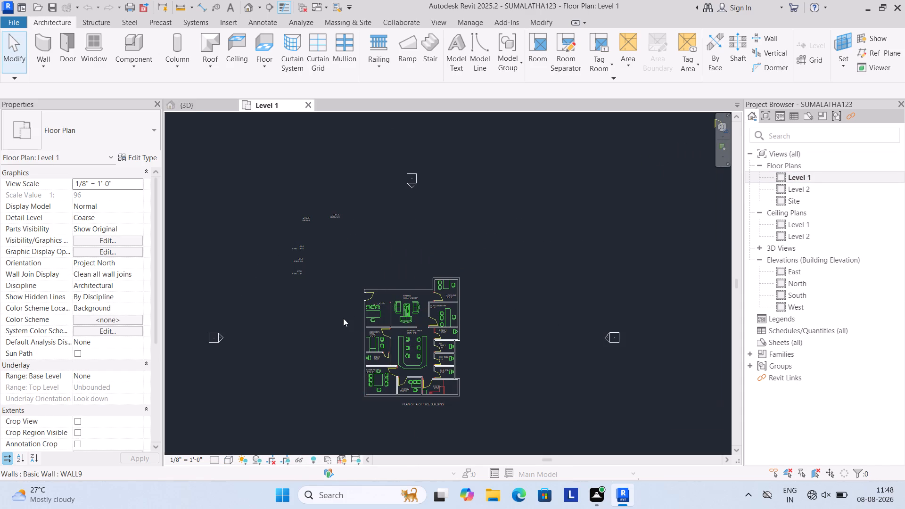
{"action": "middle_click_drag", "start_coordinate": [341, 322], "coordinate": [350, 264]}
{"action": "scroll", "coordinate": [349, 267], "scroll_direction": "up", "scroll_amount": 4}
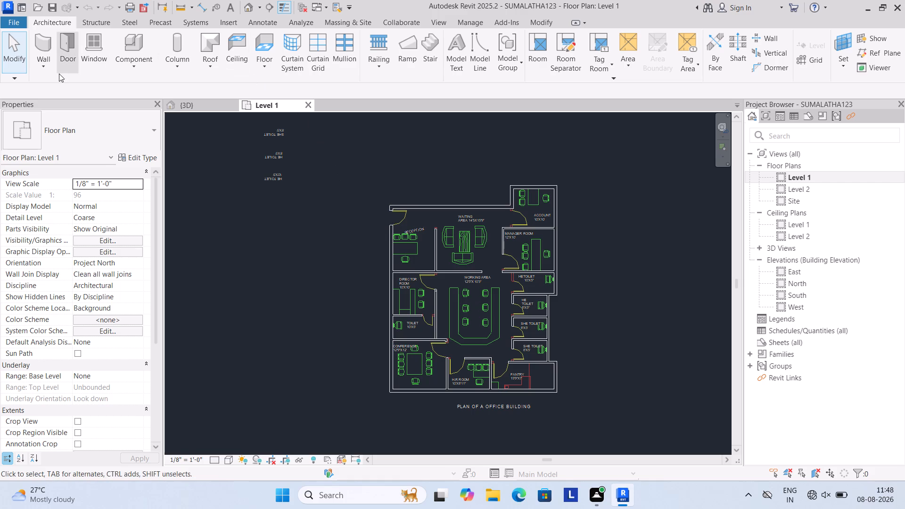
Start the Door tool and inspect the type properties of the Single-Flush 36" x 84" door.
{"action": "left_click", "coordinate": [73, 60]}
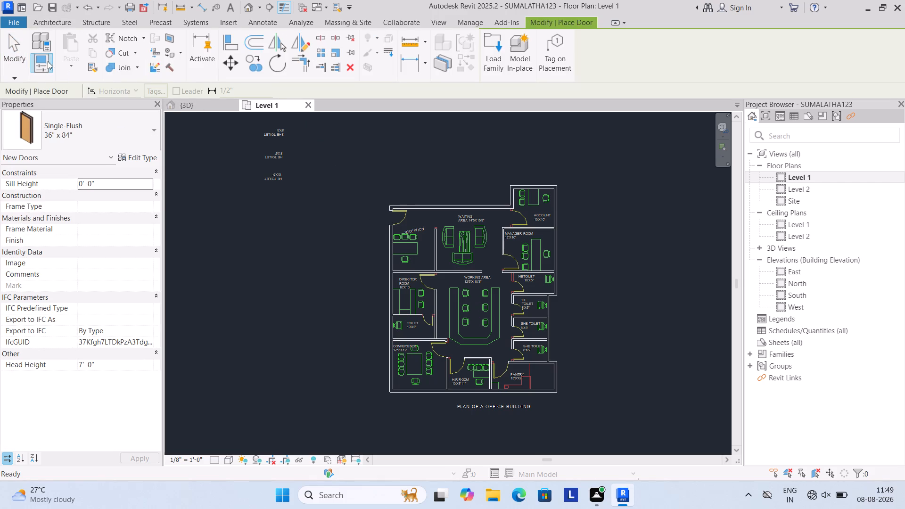
{"action": "left_click", "coordinate": [135, 156]}
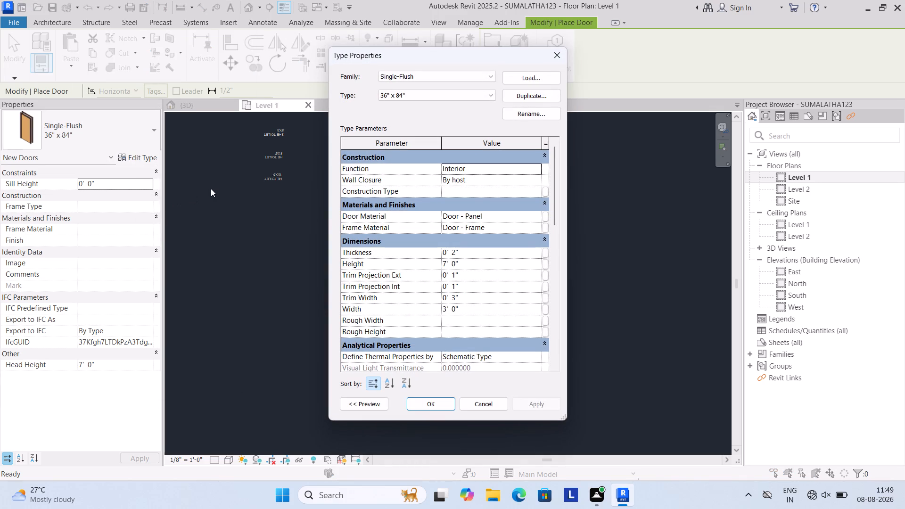
{"action": "left_click", "coordinate": [555, 53]}
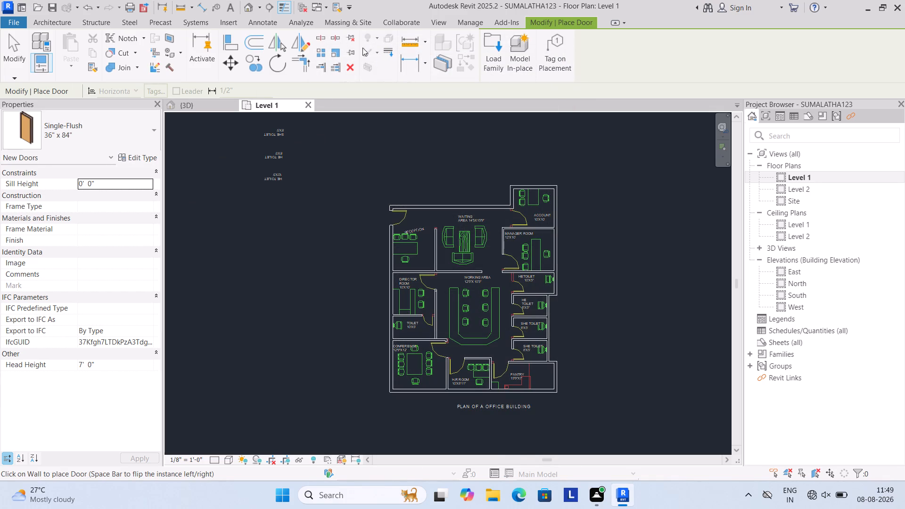
Browse the Revit.2025, Documents, Libraries and Desktop folders for a door family to load.
{"action": "left_click", "coordinate": [497, 65]}
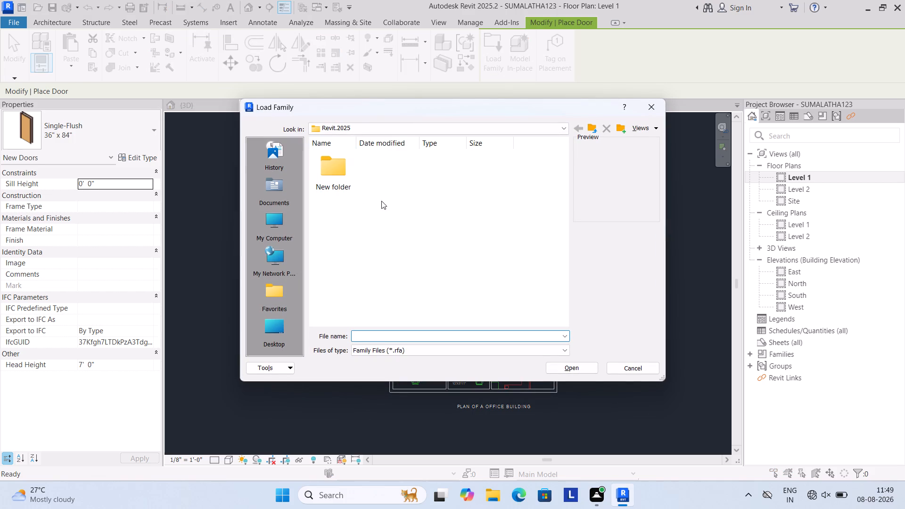
{"action": "left_click", "coordinate": [592, 128]}
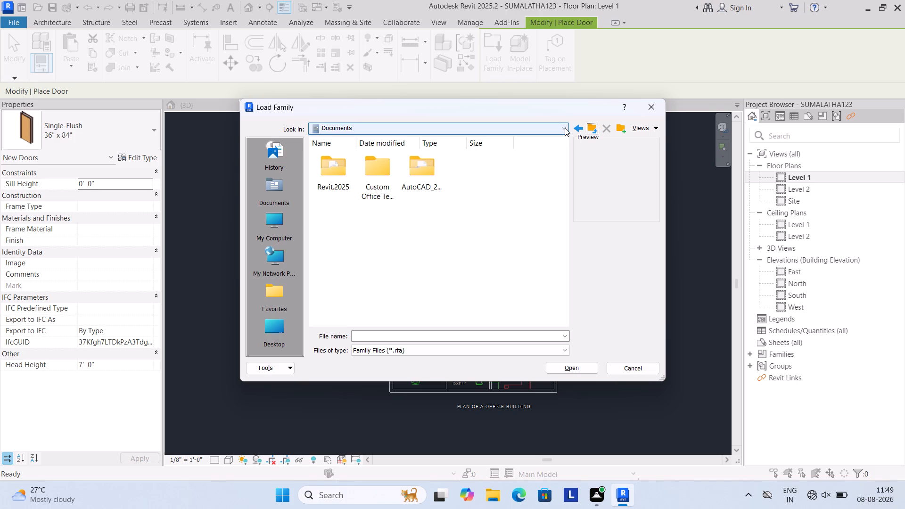
{"action": "left_click", "coordinate": [565, 128]}
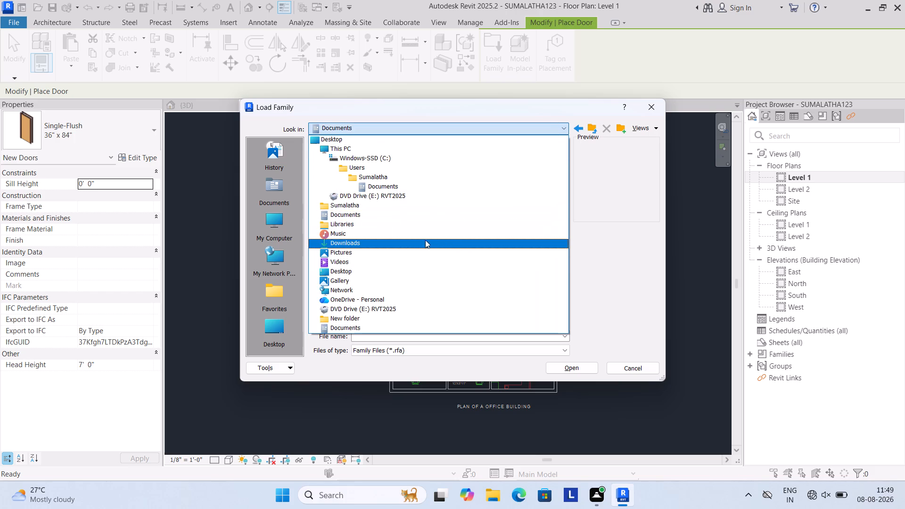
{"action": "left_click", "coordinate": [374, 220]}
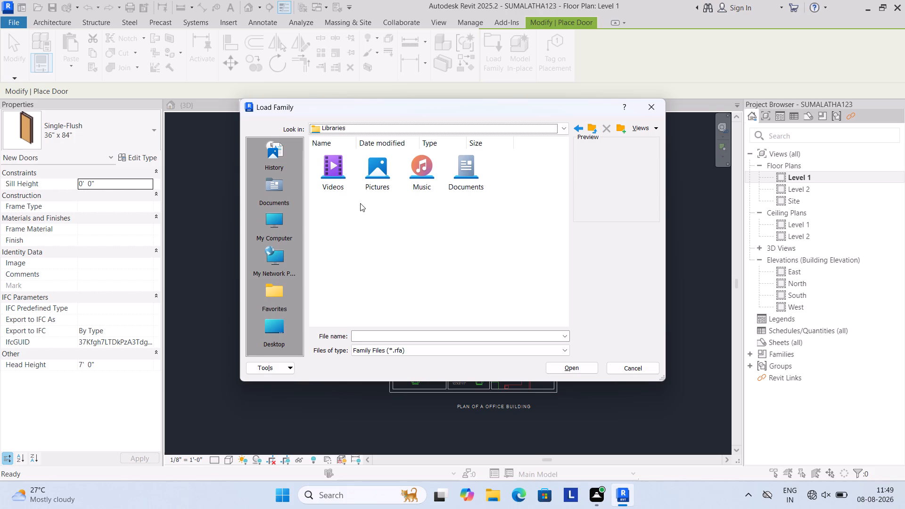
{"action": "left_click", "coordinate": [581, 128]}
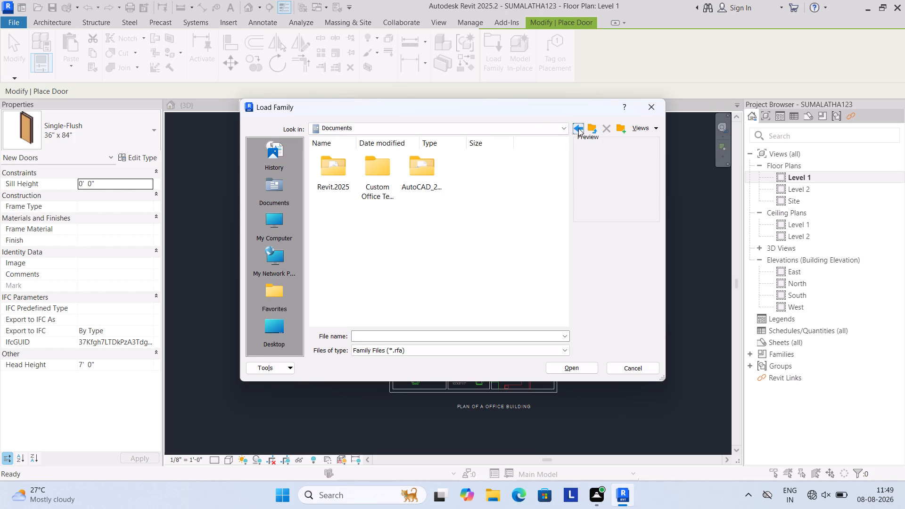
{"action": "left_click", "coordinate": [576, 129]}
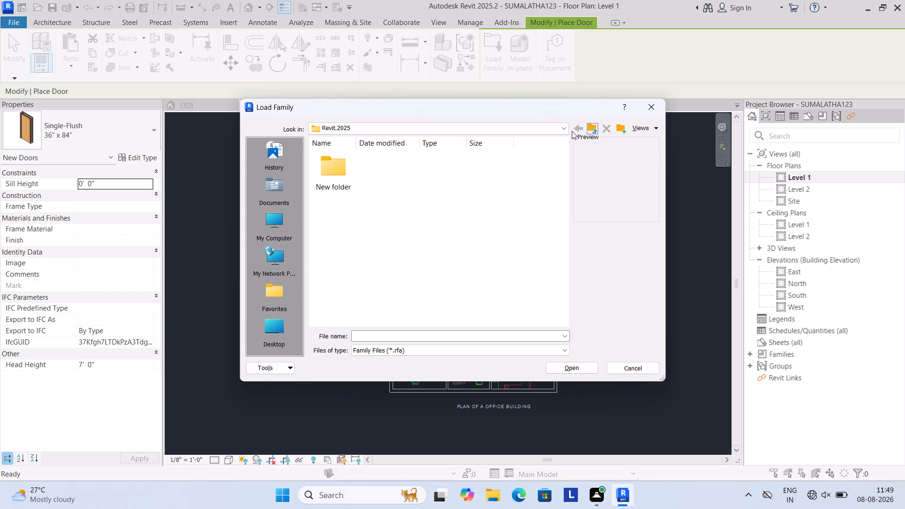
{"action": "left_click", "coordinate": [562, 127]}
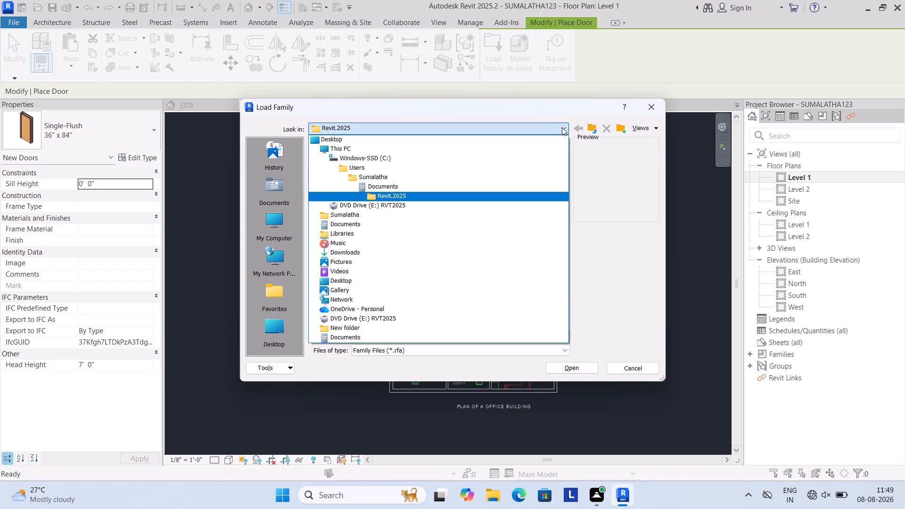
{"action": "left_click", "coordinate": [459, 235]}
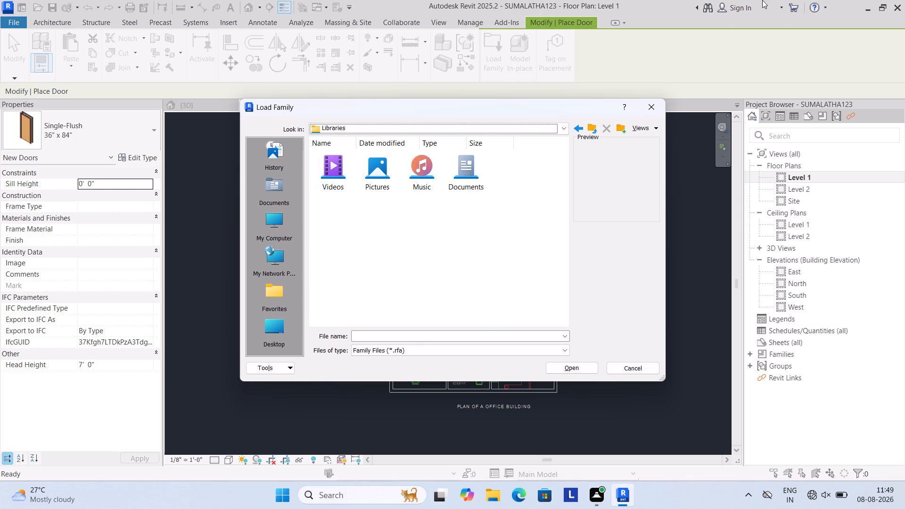
{"action": "left_click_drag", "start_coordinate": [585, 125], "coordinate": [601, 128]}
{"action": "left_click", "coordinate": [601, 128]}
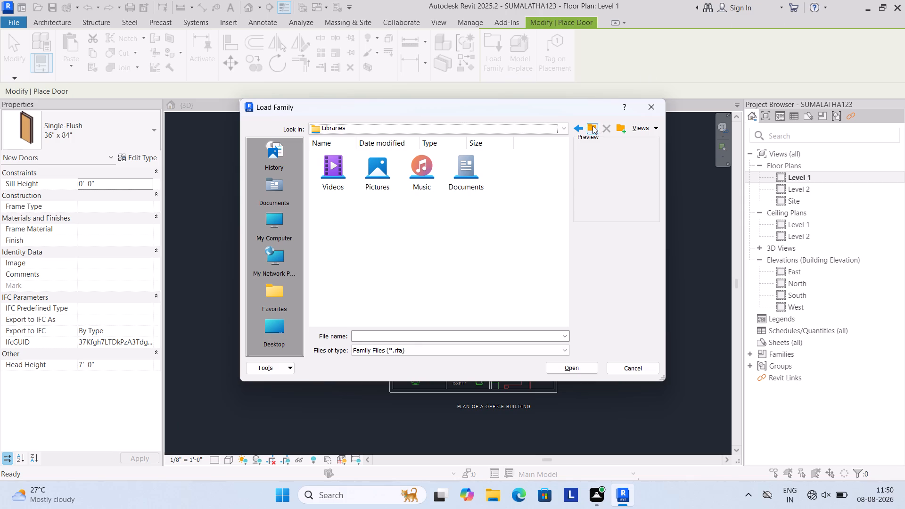
{"action": "left_click", "coordinate": [592, 126]}
{"action": "scroll", "coordinate": [425, 190], "scroll_direction": "down", "scroll_amount": 1}
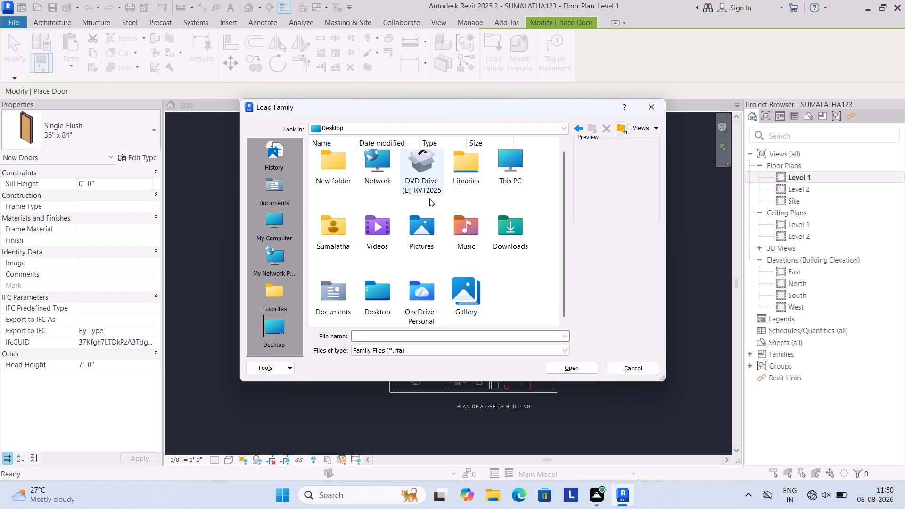
{"action": "scroll", "coordinate": [447, 256], "scroll_direction": "up", "scroll_amount": 3}
{"action": "left_click", "coordinate": [560, 135]}
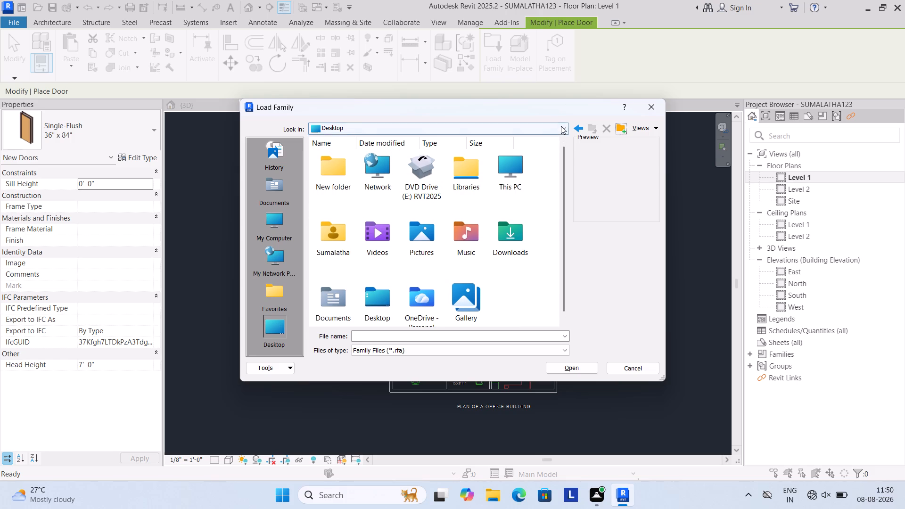
{"action": "left_click", "coordinate": [561, 126]}
{"action": "scroll", "coordinate": [439, 179], "scroll_direction": "up", "scroll_amount": 2}
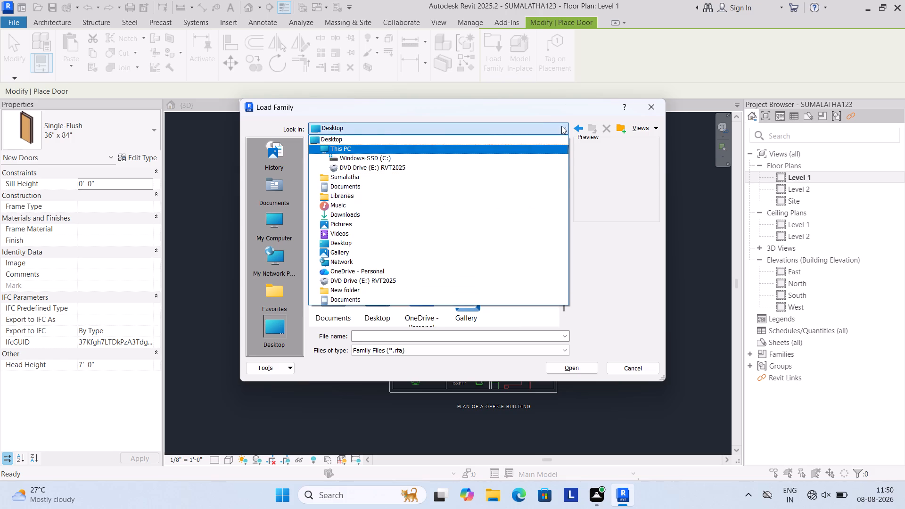
{"action": "left_click", "coordinate": [559, 126]}
{"action": "left_click", "coordinate": [576, 131]}
{"action": "left_click", "coordinate": [576, 131]}
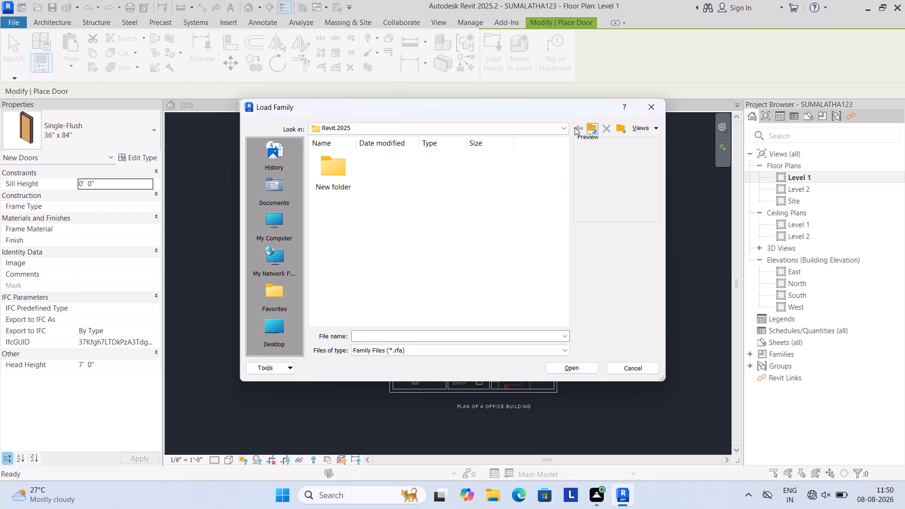
{"action": "left_click", "coordinate": [575, 127]}
{"action": "left_click", "coordinate": [654, 106]}
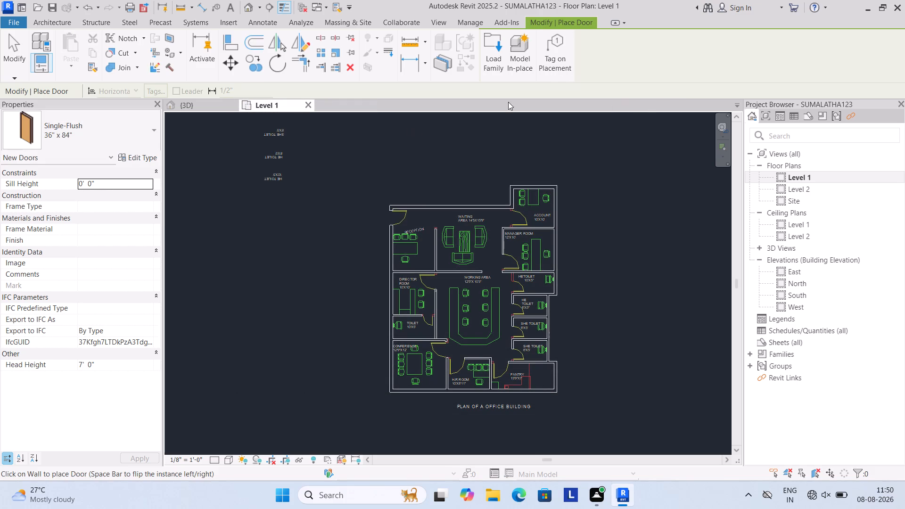
Start loading a door family and check the New folder inside Revit.2025 for family files.
{"action": "left_click", "coordinate": [496, 59]}
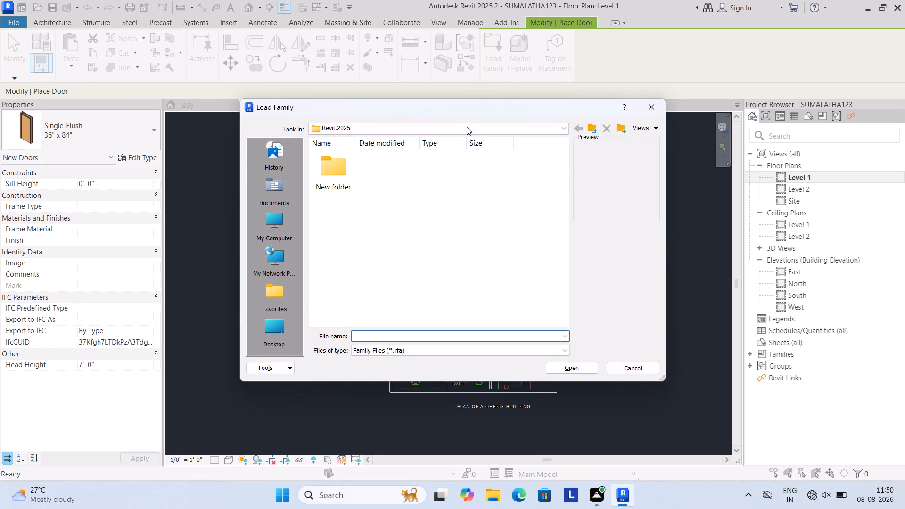
{"action": "left_click", "coordinate": [561, 125]}
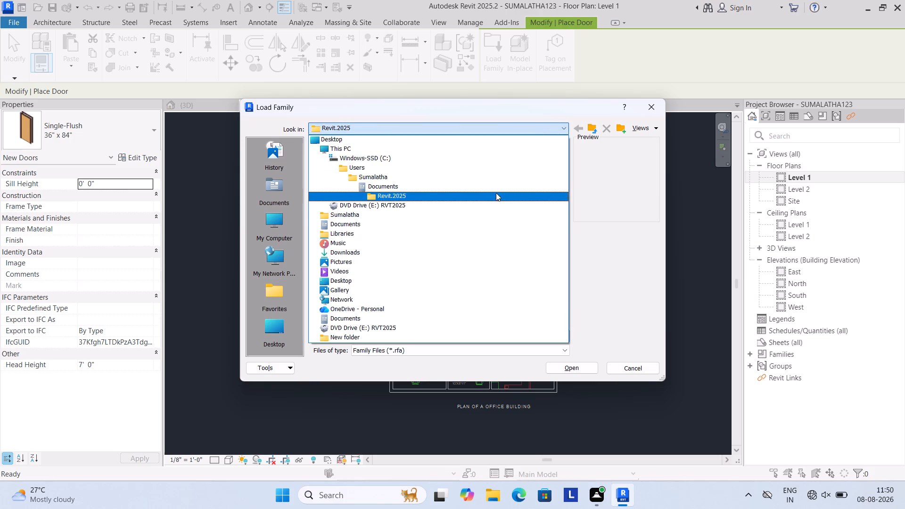
{"action": "double_click", "coordinate": [499, 195]}
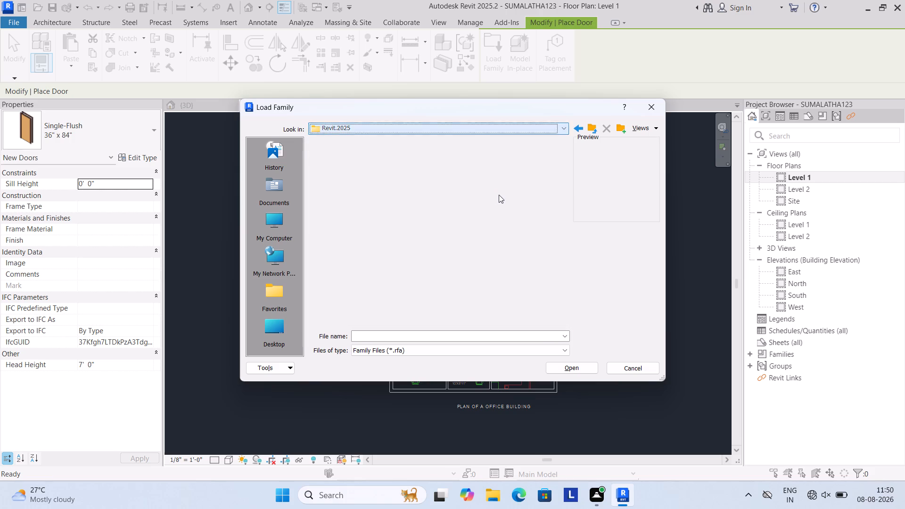
{"action": "double_click", "coordinate": [331, 179]}
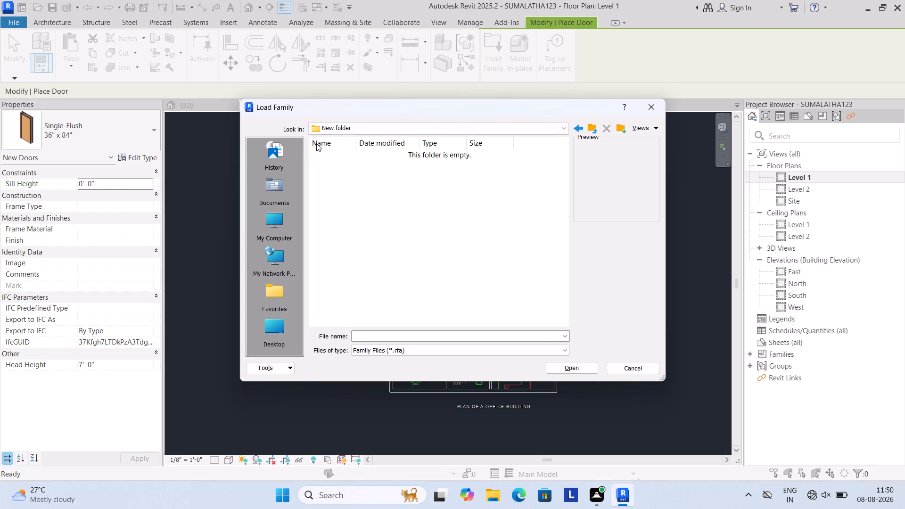
{"action": "left_click", "coordinate": [579, 132]}
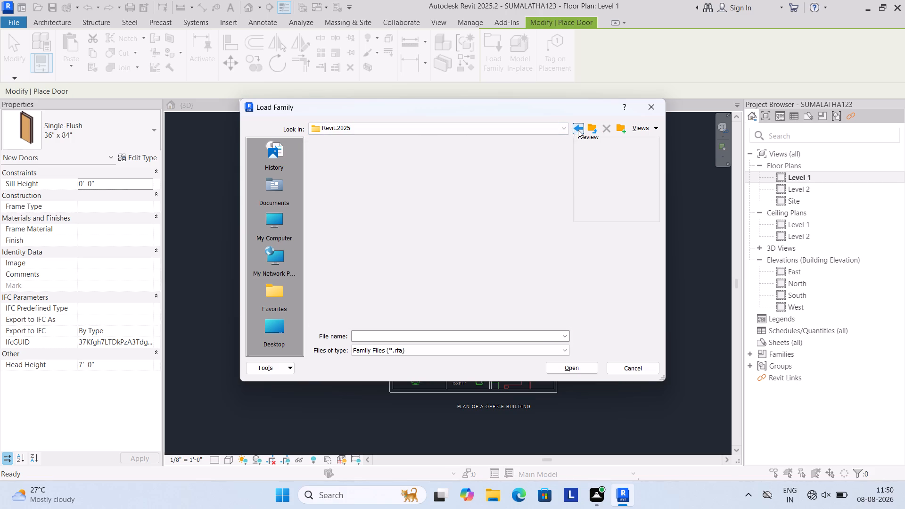
{"action": "left_click", "coordinate": [578, 130]}
{"action": "left_click", "coordinate": [578, 130]}
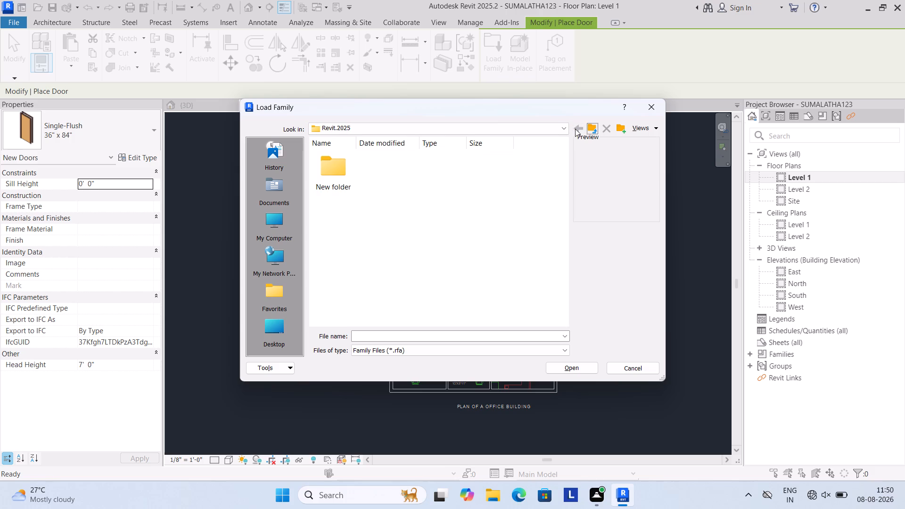
Look through the parent Documents folder, the user profile folder and Revit.2025 for a door family.
{"action": "left_click", "coordinate": [590, 126]}
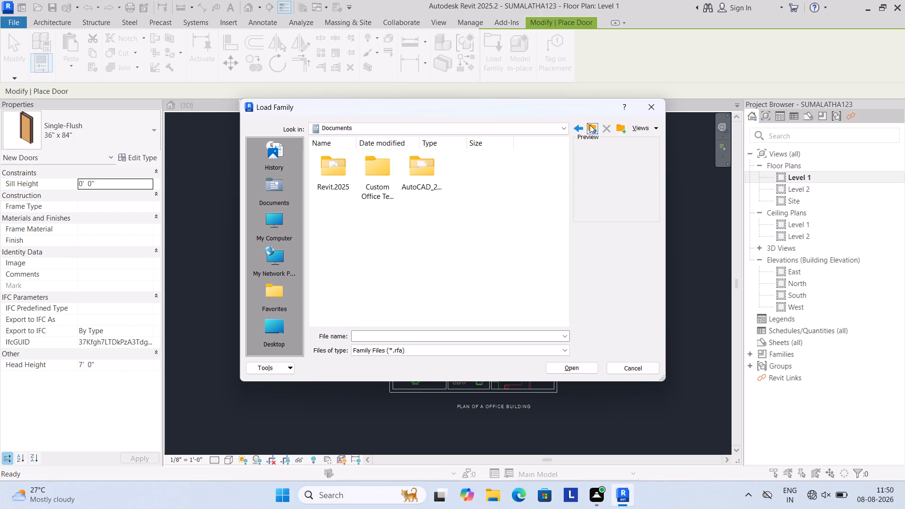
{"action": "left_click", "coordinate": [590, 125]}
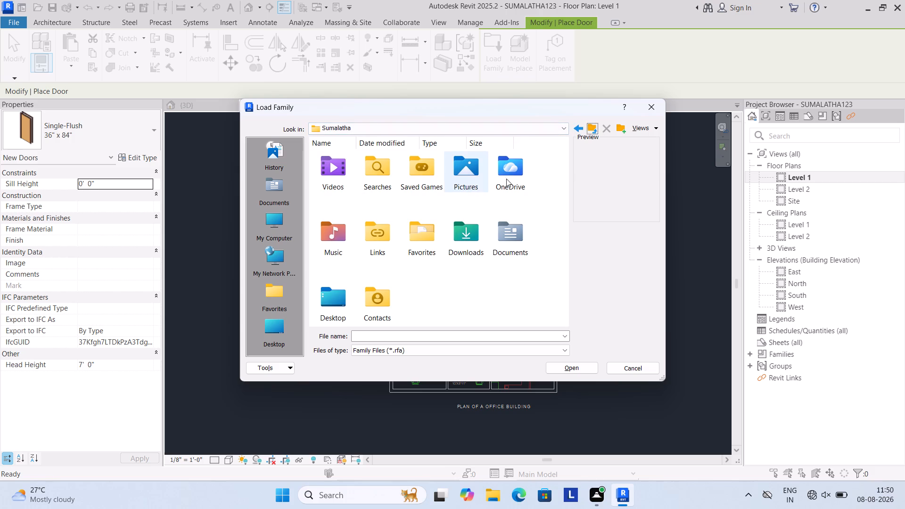
{"action": "left_click", "coordinate": [561, 129]}
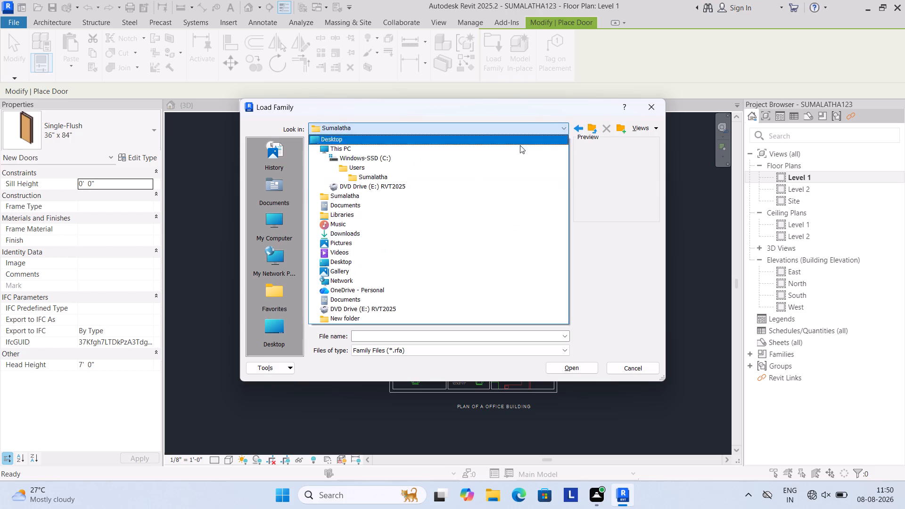
{"action": "scroll", "coordinate": [457, 174], "scroll_direction": "up", "scroll_amount": 2}
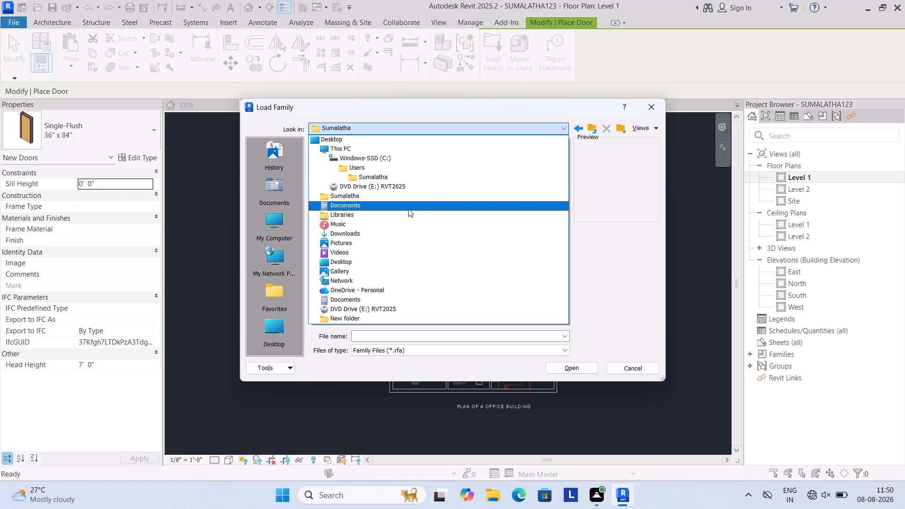
{"action": "left_click", "coordinate": [571, 125]}
{"action": "left_click", "coordinate": [579, 125]}
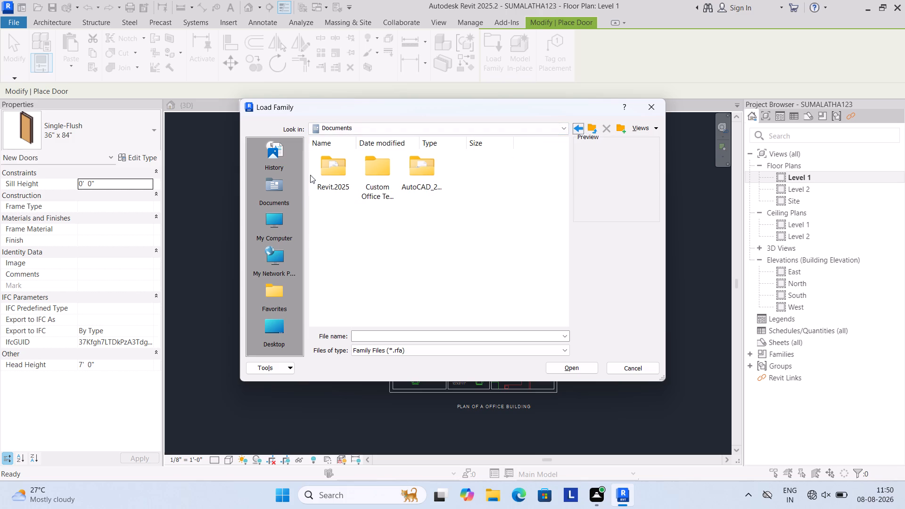
{"action": "double_click", "coordinate": [324, 176]}
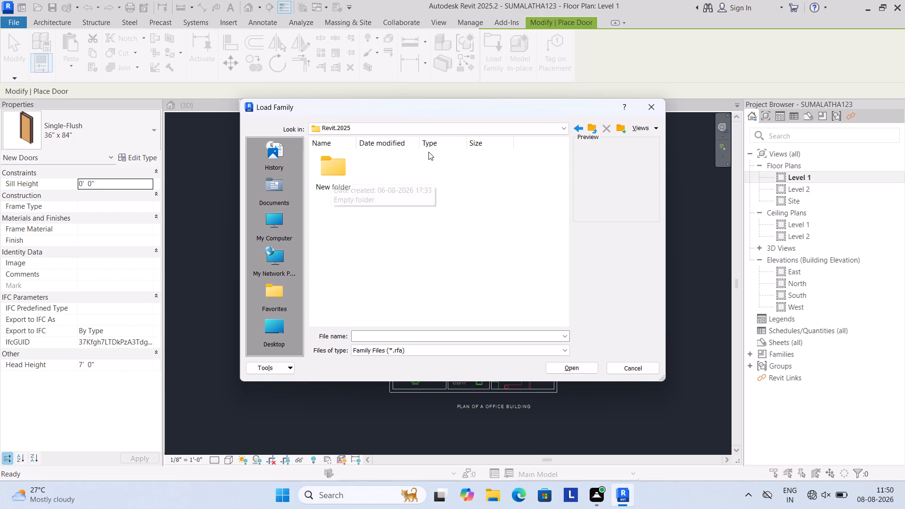
{"action": "left_click", "coordinate": [574, 126]}
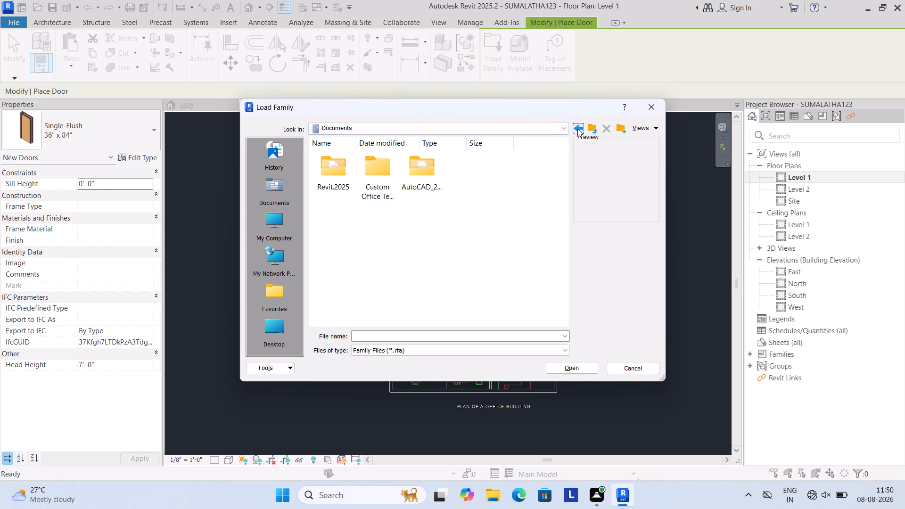
{"action": "left_click", "coordinate": [577, 129]}
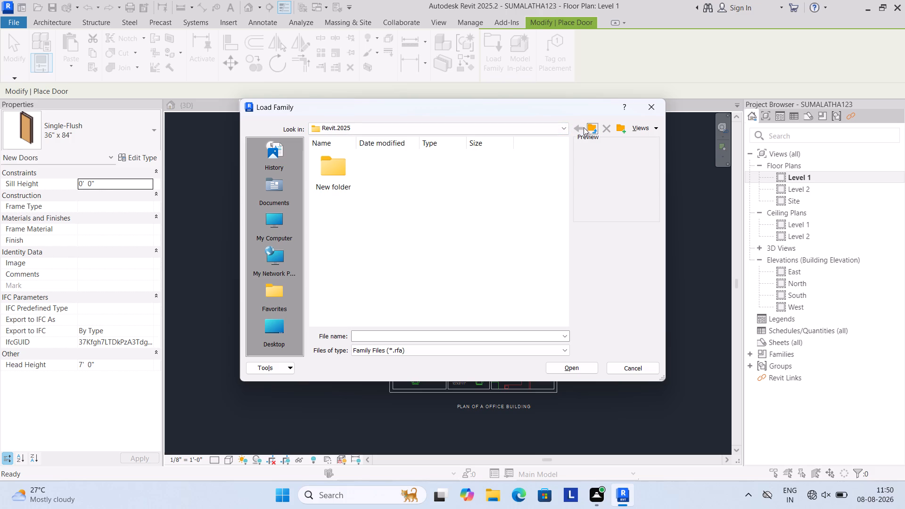
Open the Documents library under Libraries and look through its files for a door family.
{"action": "left_click", "coordinate": [590, 127]}
{"action": "left_click", "coordinate": [555, 126]}
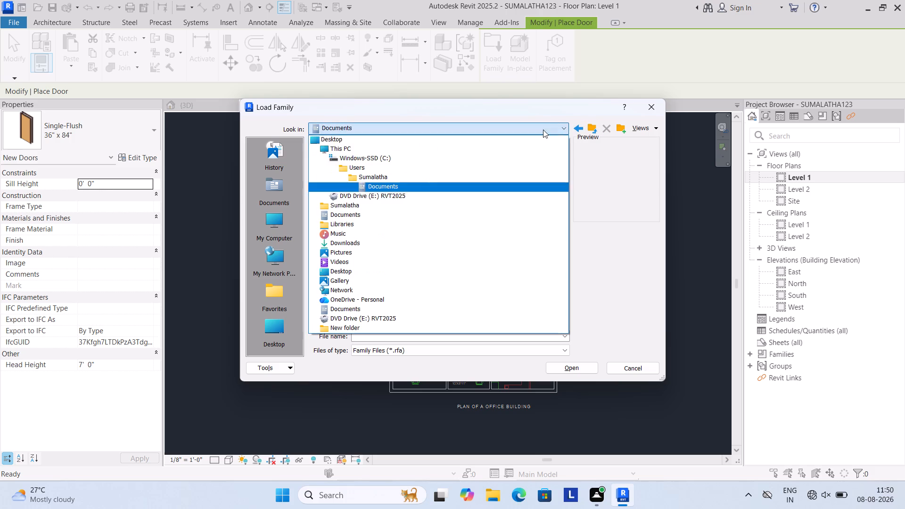
{"action": "scroll", "coordinate": [471, 222], "scroll_direction": "up", "scroll_amount": 3}
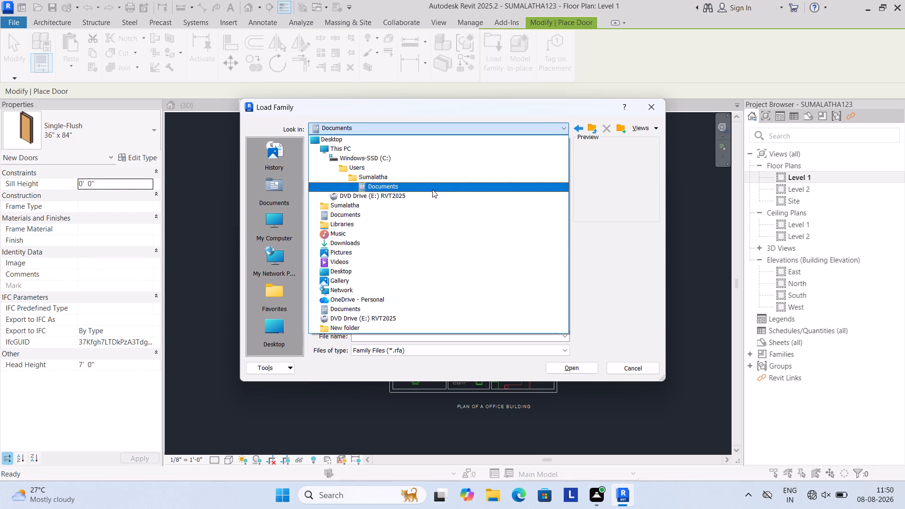
{"action": "double_click", "coordinate": [421, 228]}
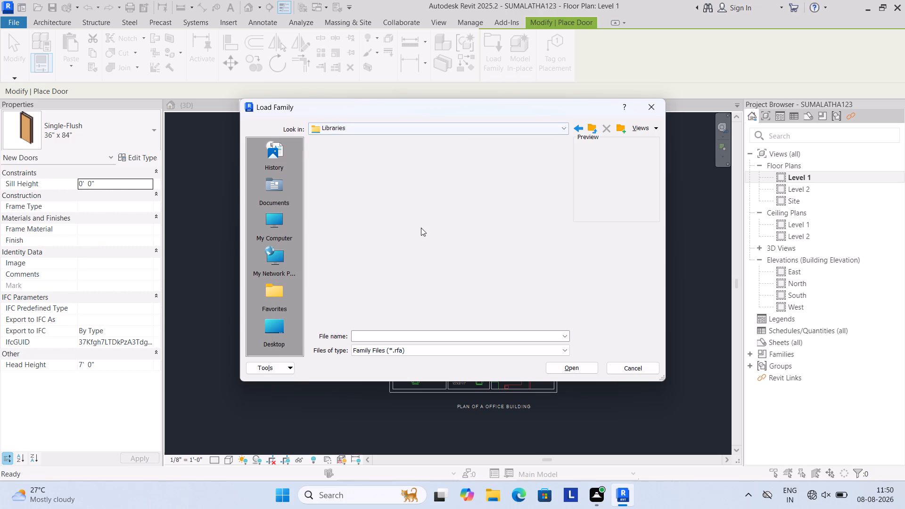
{"action": "double_click", "coordinate": [470, 173]}
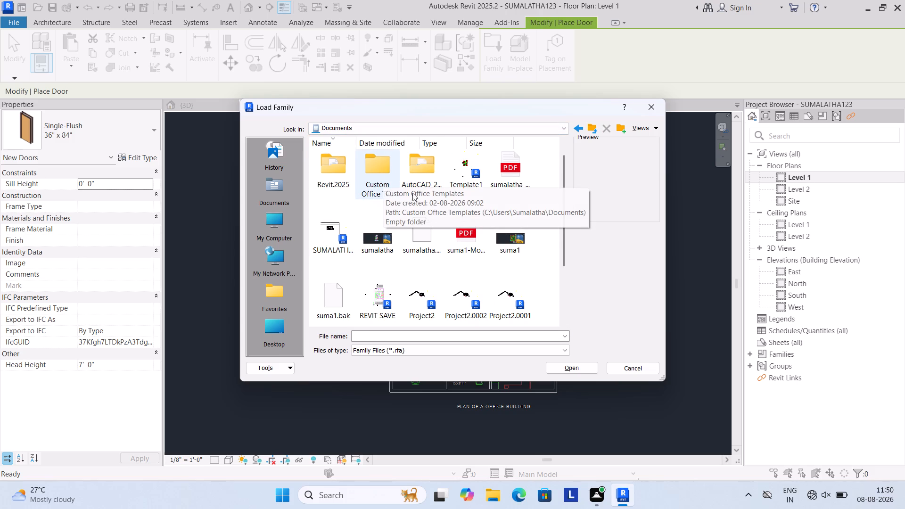
{"action": "scroll", "coordinate": [423, 193], "scroll_direction": "down", "scroll_amount": 1}
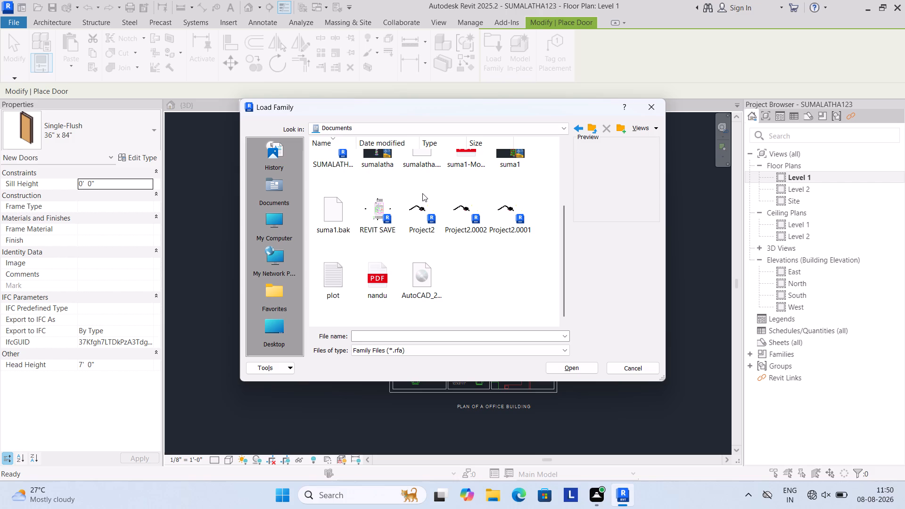
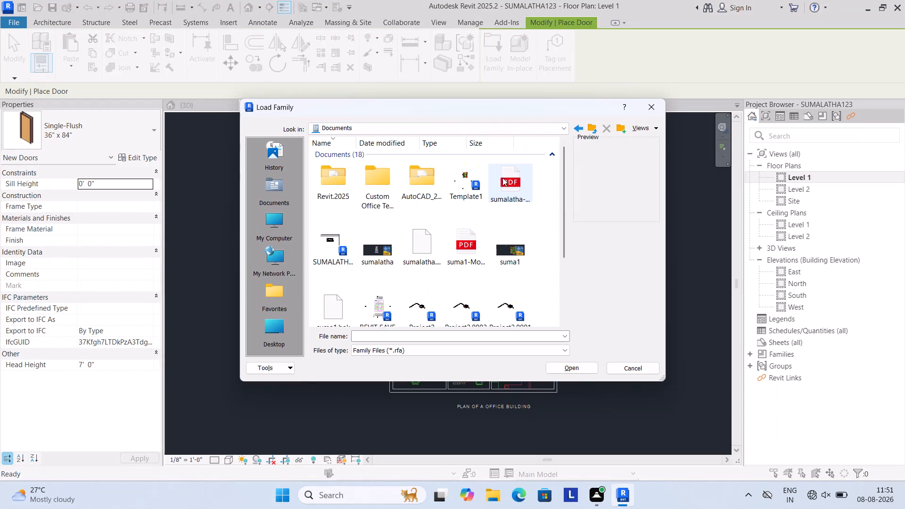
Look through the Documents, Revit.2025 and Desktop folders for a door family, and close the family loader without loading one.
{"action": "scroll", "coordinate": [502, 178], "scroll_direction": "up", "scroll_amount": 1}
{"action": "scroll", "coordinate": [423, 195], "scroll_direction": "up", "scroll_amount": 3}
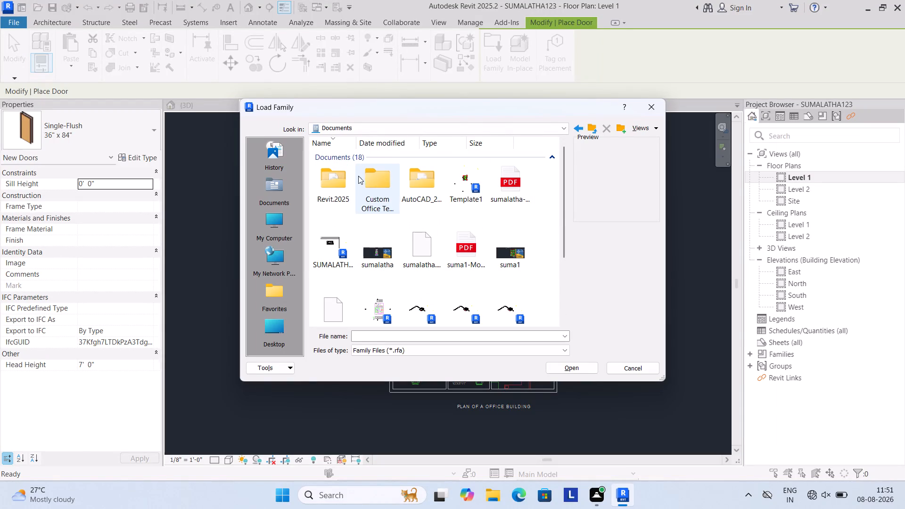
{"action": "double_click", "coordinate": [337, 174]}
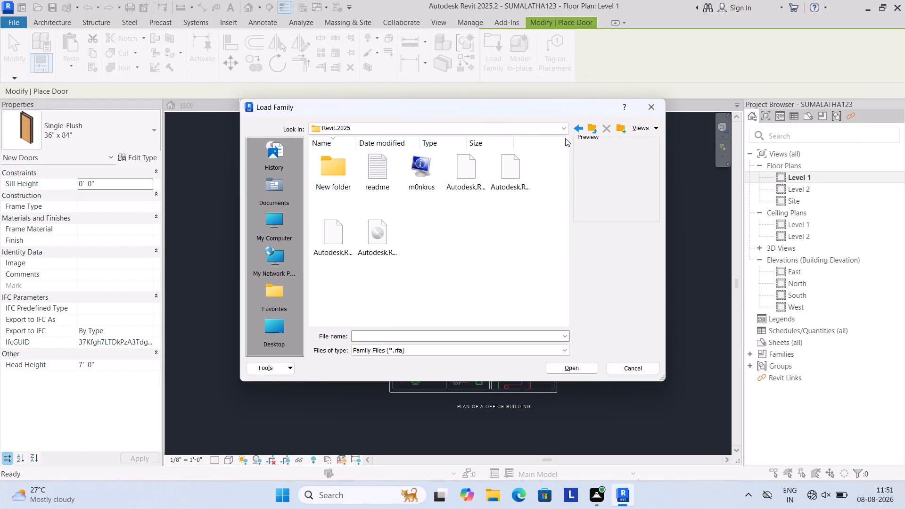
{"action": "left_click", "coordinate": [573, 126]}
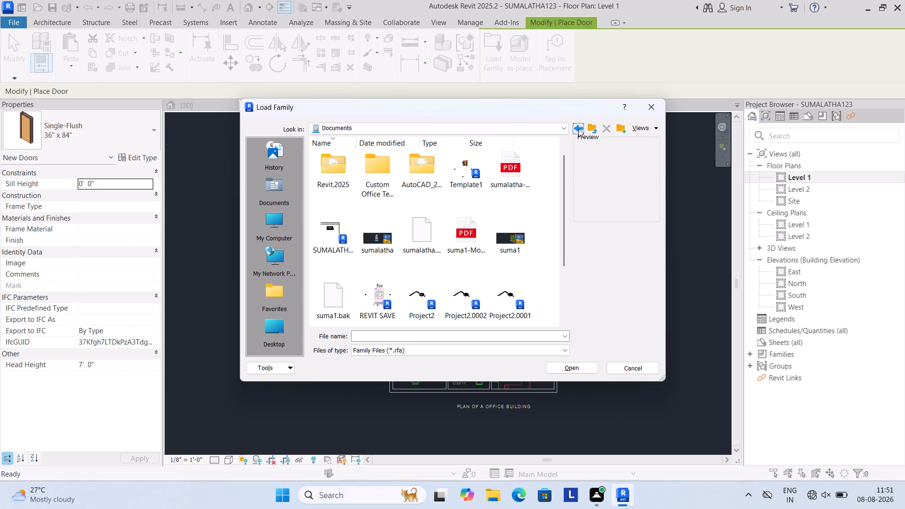
{"action": "left_click", "coordinate": [578, 129]}
{"action": "left_click", "coordinate": [594, 124]}
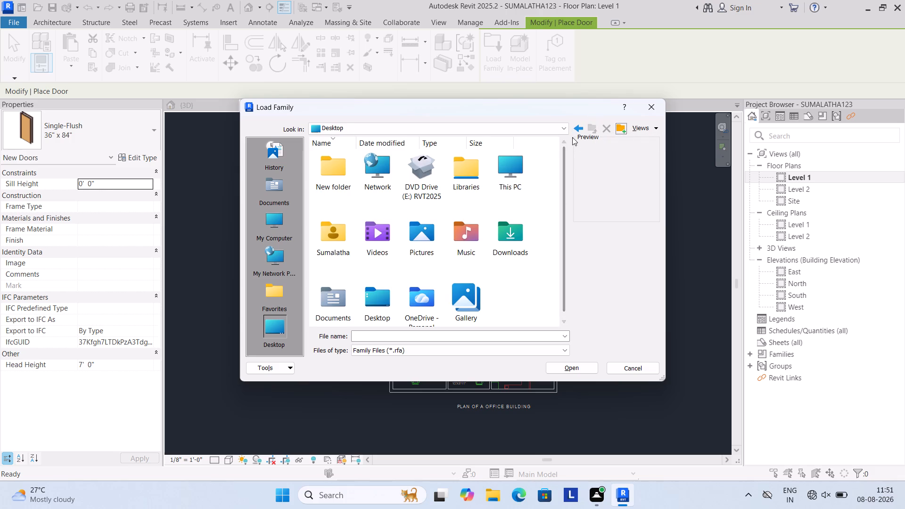
{"action": "left_click", "coordinate": [650, 123]}
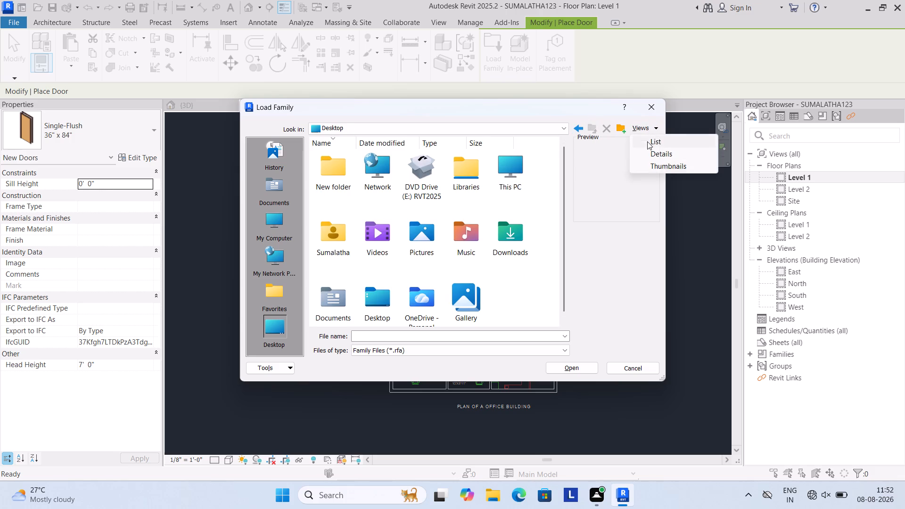
{"action": "left_click", "coordinate": [662, 168]}
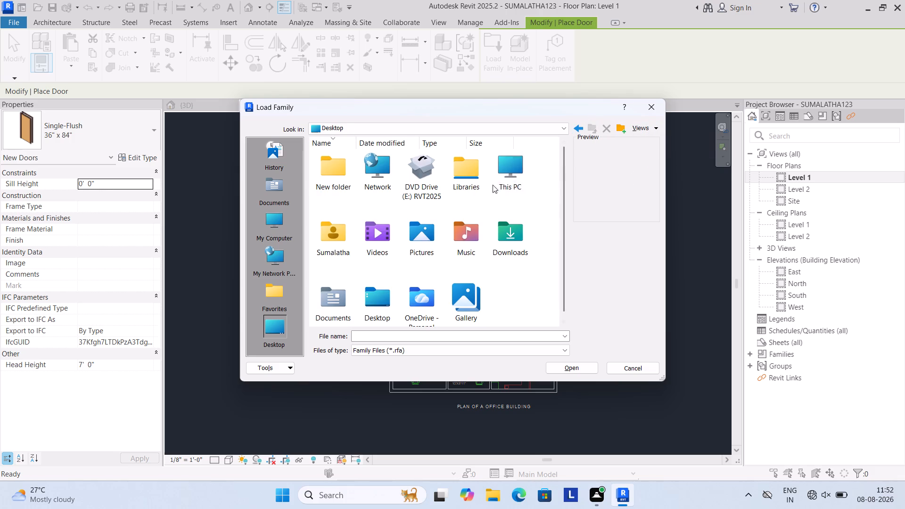
{"action": "scroll", "coordinate": [505, 265], "scroll_direction": "up", "scroll_amount": 2}
{"action": "double_click", "coordinate": [335, 301]}
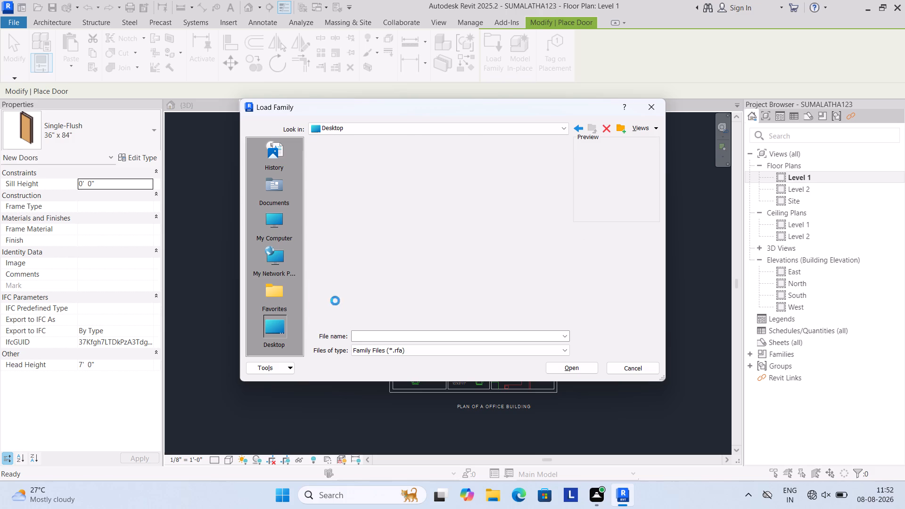
{"action": "double_click", "coordinate": [324, 178]}
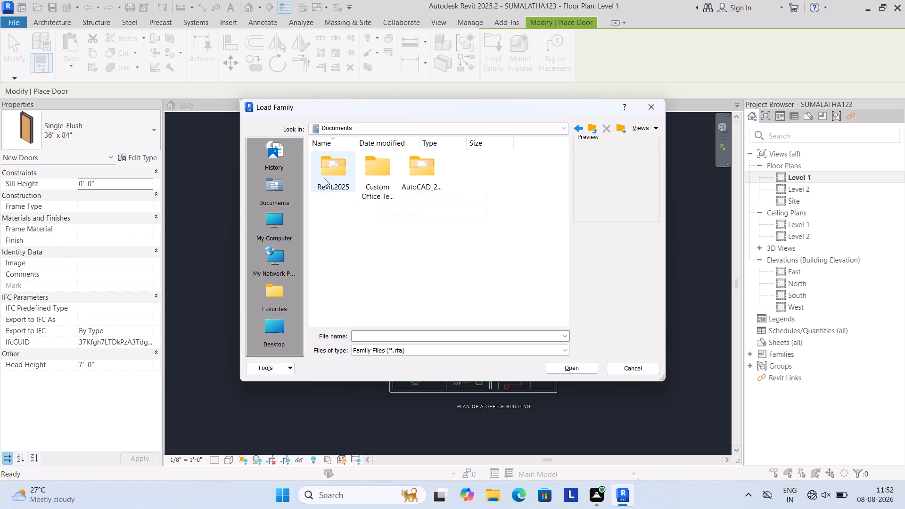
{"action": "left_click", "coordinate": [577, 128]}
{"action": "left_click", "coordinate": [577, 128]}
{"action": "left_click", "coordinate": [576, 127]}
{"action": "left_click", "coordinate": [575, 126]}
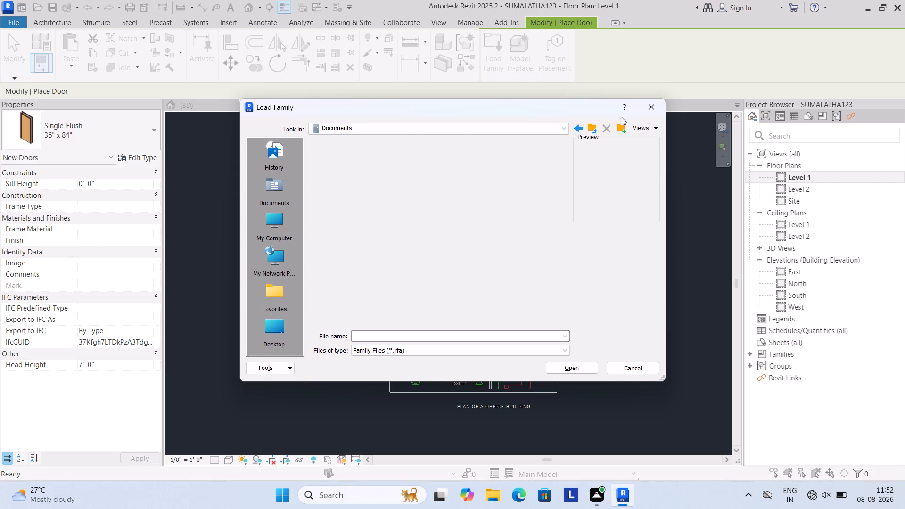
{"action": "left_click", "coordinate": [644, 103]}
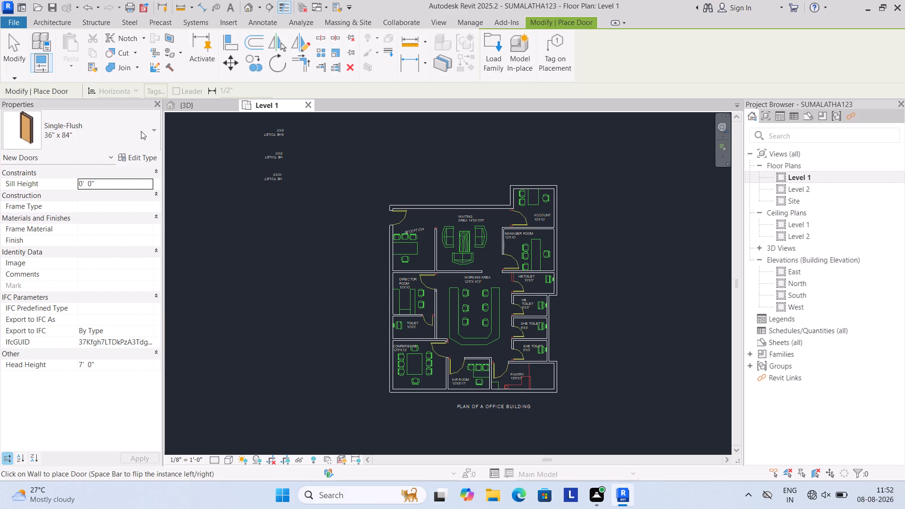
Duplicate the Single-Flush 36" x 84" door type under the name 3'6"X7'.
{"action": "left_click", "coordinate": [140, 160]}
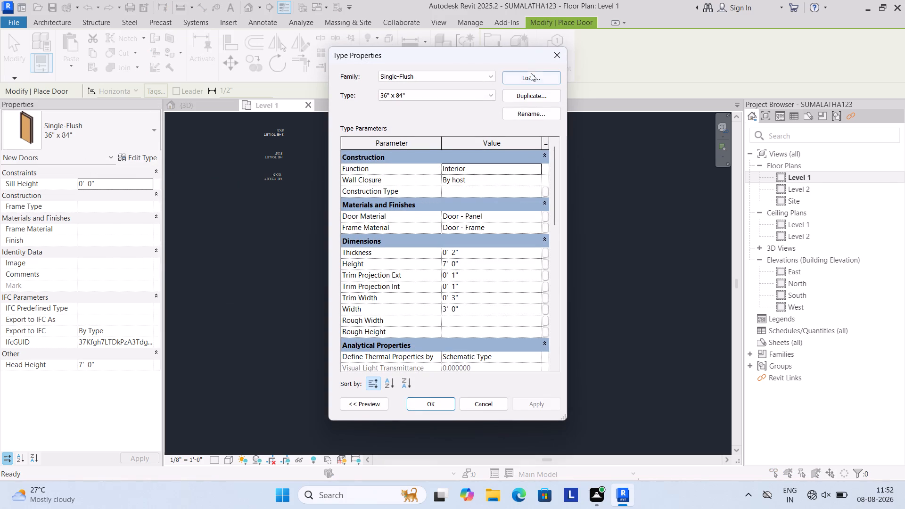
{"action": "left_click", "coordinate": [491, 95]}
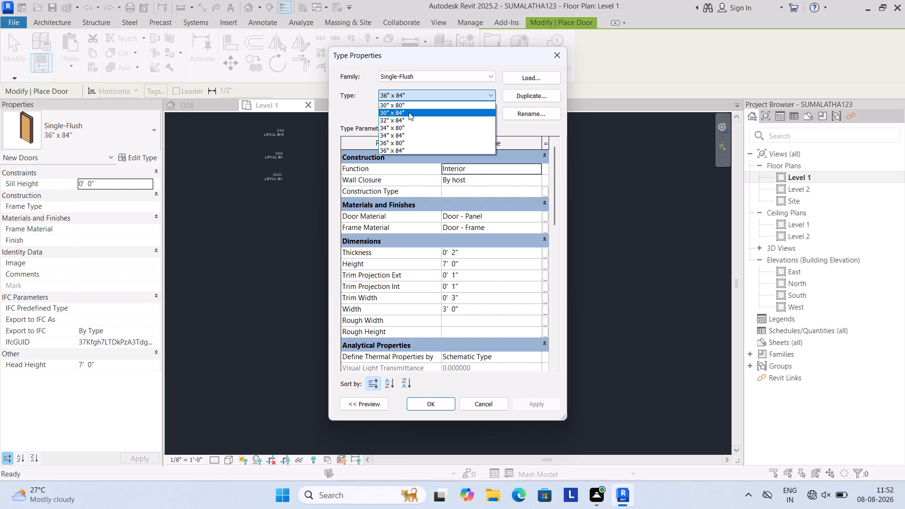
{"action": "scroll", "coordinate": [410, 114], "scroll_direction": "up", "scroll_amount": 7}
{"action": "left_click", "coordinate": [520, 91]}
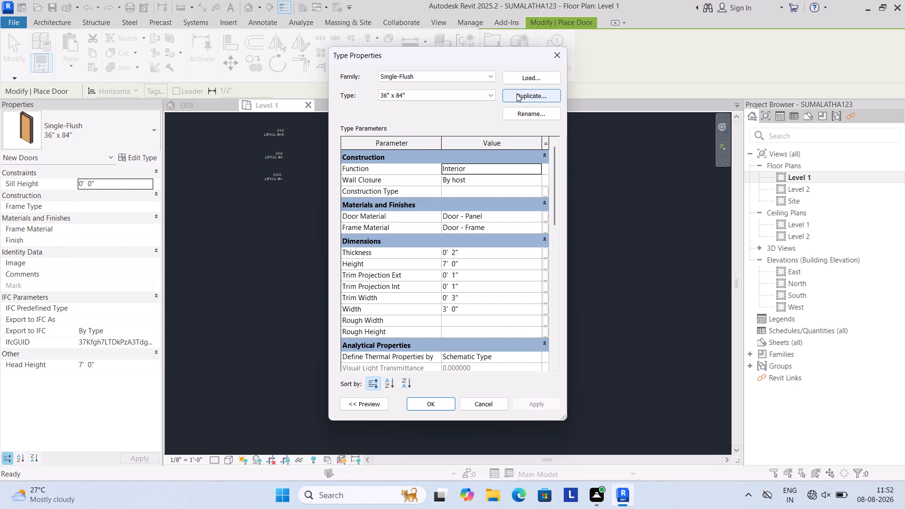
{"action": "left_click", "coordinate": [528, 95]}
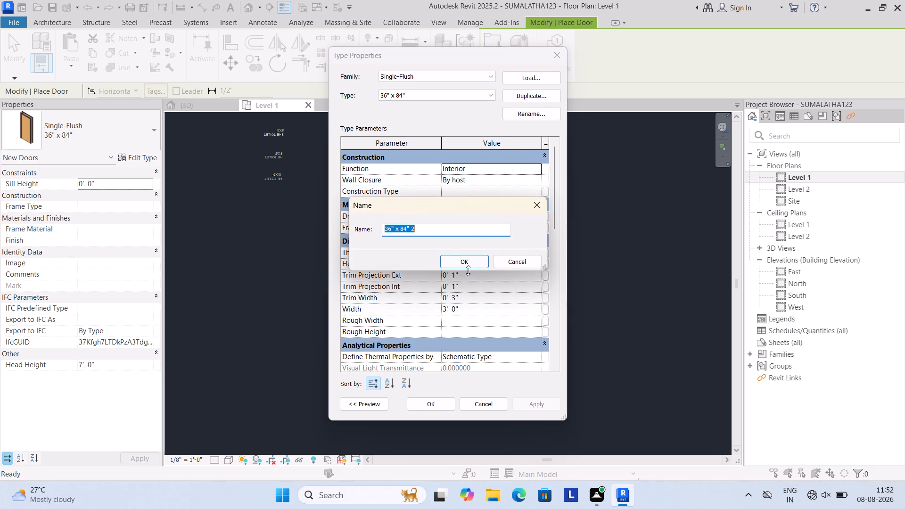
{"action": "left_click", "coordinate": [443, 229]}
{"action": "left_click_drag", "start_coordinate": [442, 229], "coordinate": [320, 266]}
{"action": "key", "text": "Delete"}
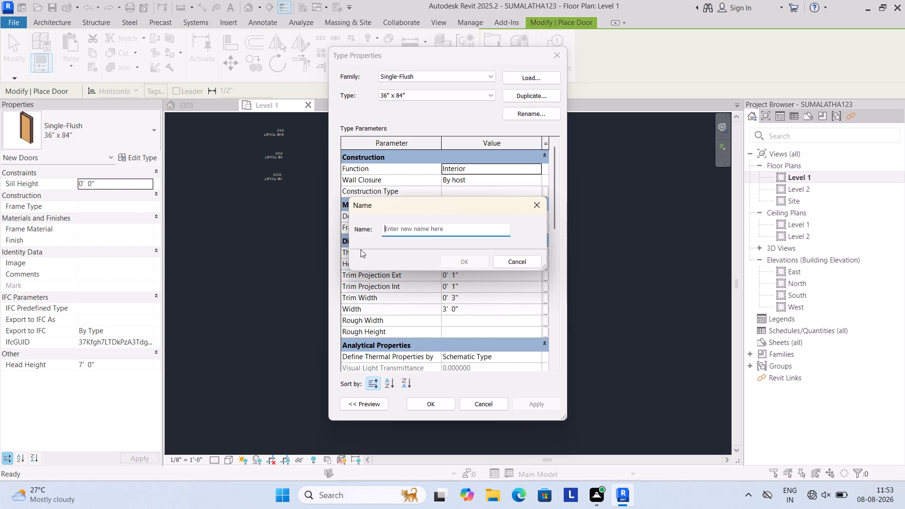
{"action": "key", "text": "3"}
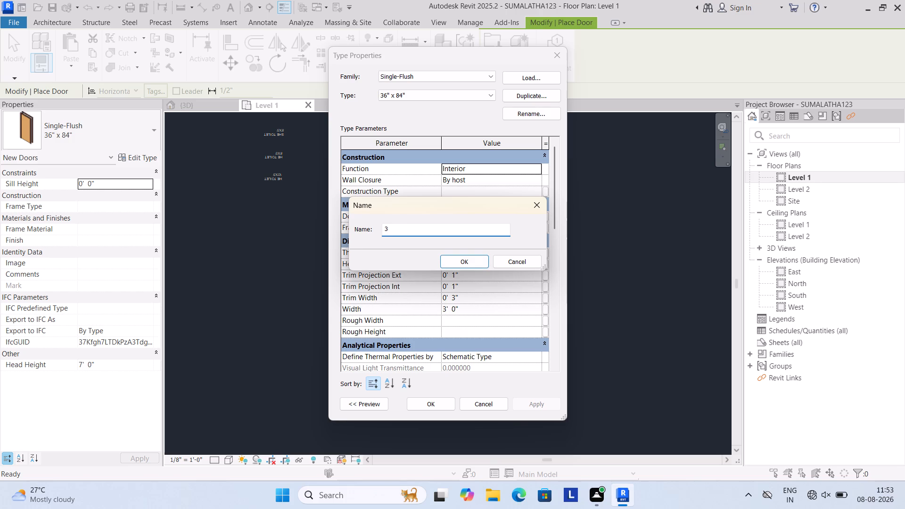
{"action": "key", "text": "apostrophe"}
{"action": "key", "text": "6"}
{"action": "key", "text": "shift+quotedbl"}
{"action": "key", "text": "x"}
{"action": "key", "text": "7"}
{"action": "key", "text": "apostrophe"}
{"action": "left_click", "coordinate": [448, 260]}
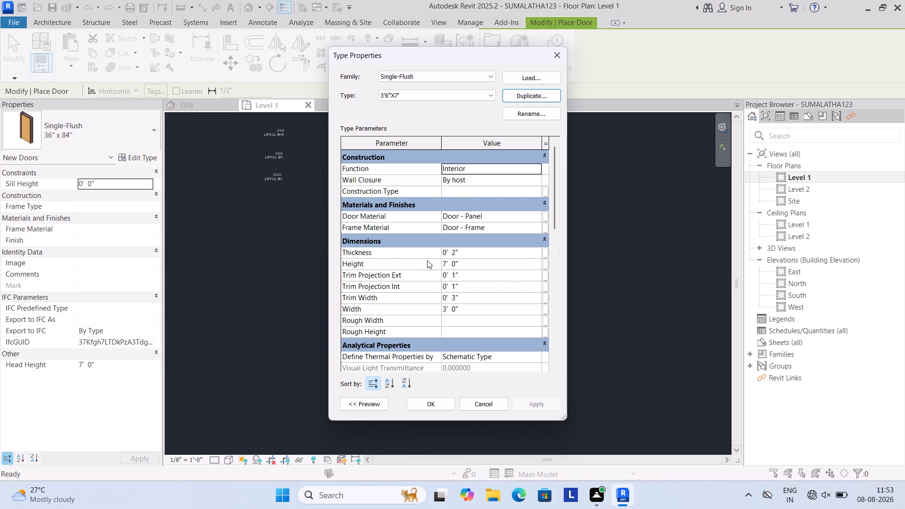
Set the 3'6"X7' door type's width to 3'6" and apply the type properties.
{"action": "scroll", "coordinate": [459, 252], "scroll_direction": "up", "scroll_amount": 4}
{"action": "left_click", "coordinate": [469, 305]}
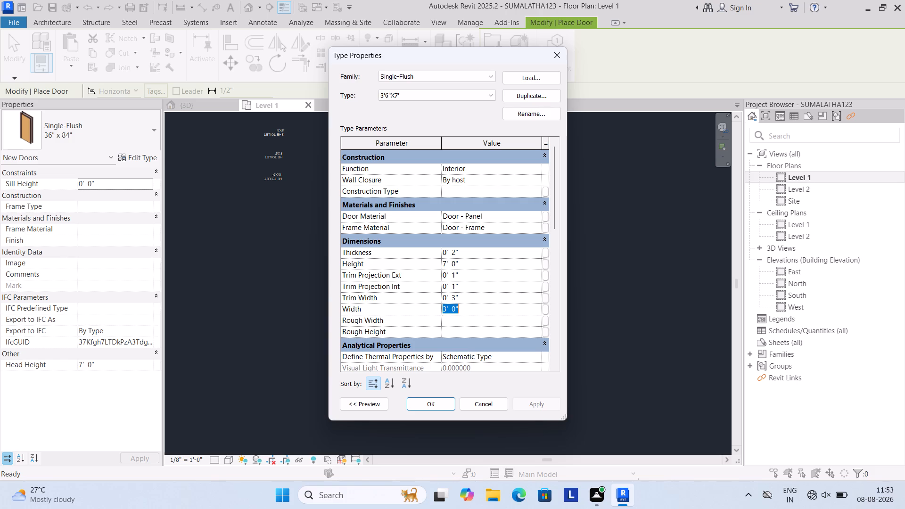
{"action": "key", "text": "BackSpace"}
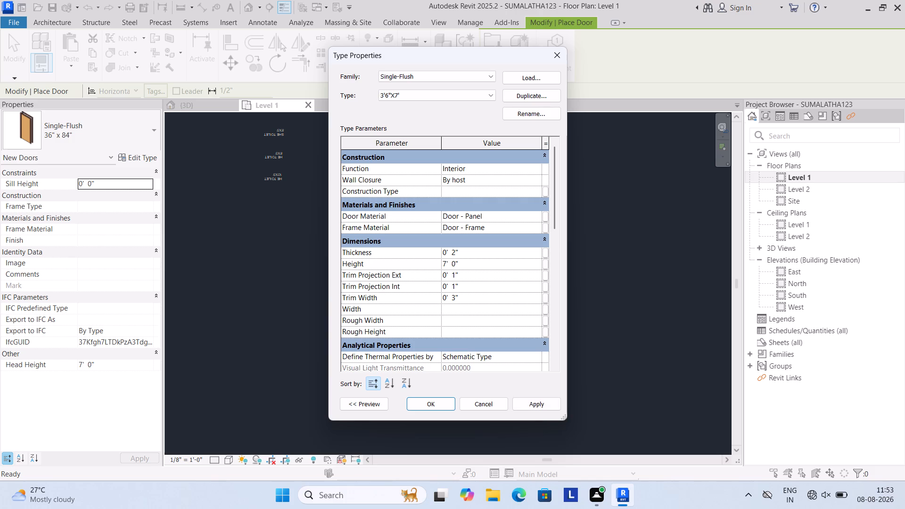
{"action": "key", "text": "3"}
{"action": "key", "text": "apostrophe"}
{"action": "key", "text": "6"}
{"action": "key", "text": "shift+quotedbl"}
{"action": "left_click", "coordinate": [538, 402]}
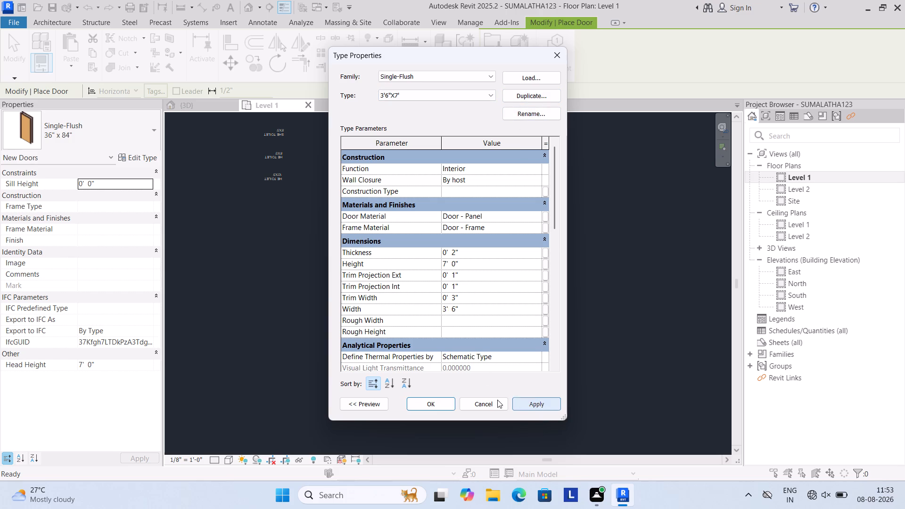
{"action": "left_click", "coordinate": [435, 402]}
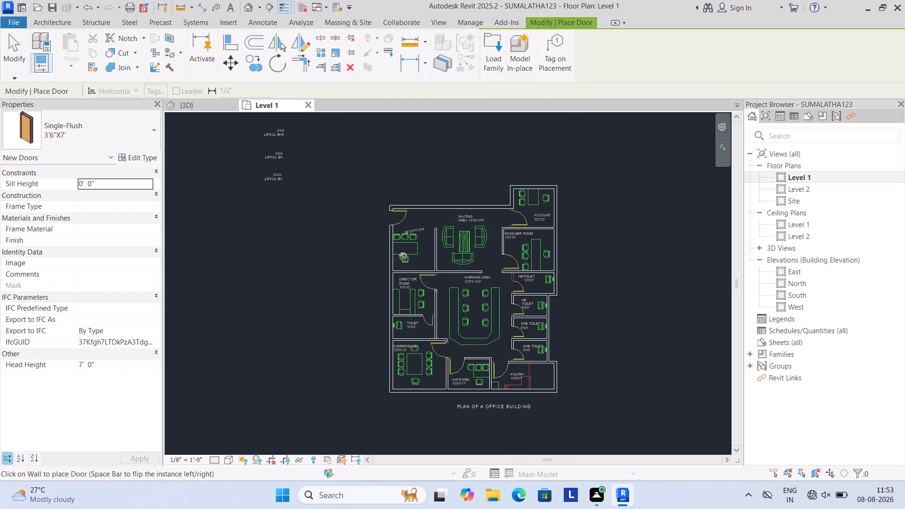
Examine the entrance opening beside the reception in the Level 1 floor plan and in the 3D view.
{"action": "scroll", "coordinate": [396, 218], "scroll_direction": "up", "scroll_amount": 12}
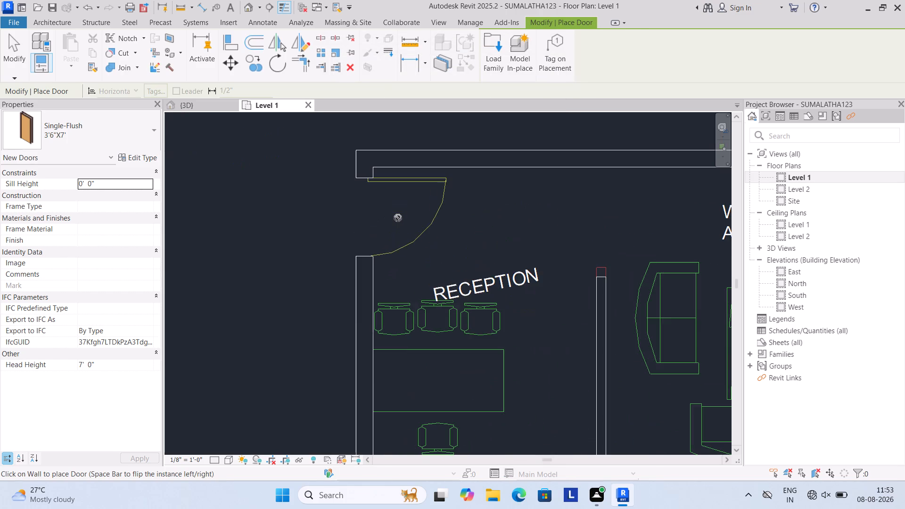
{"action": "scroll", "coordinate": [375, 191], "scroll_direction": "up", "scroll_amount": 3}
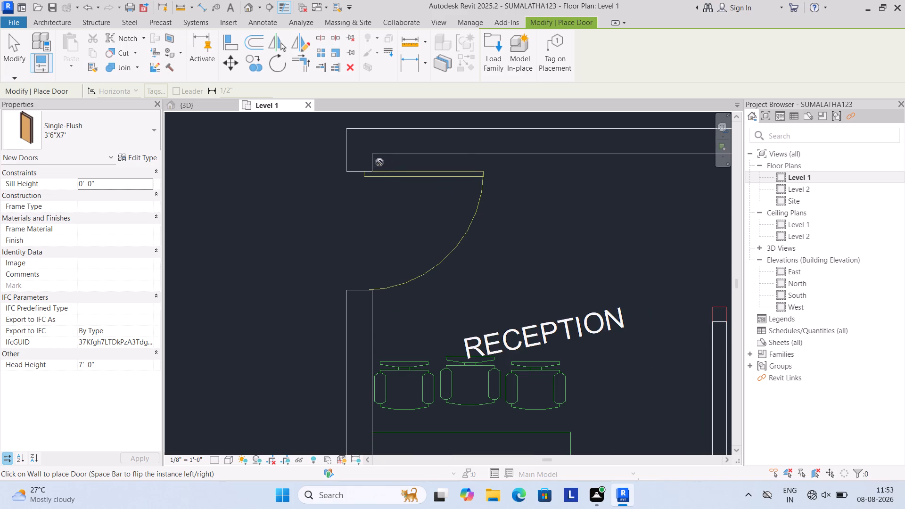
{"action": "scroll", "coordinate": [392, 267], "scroll_direction": "down", "scroll_amount": 6}
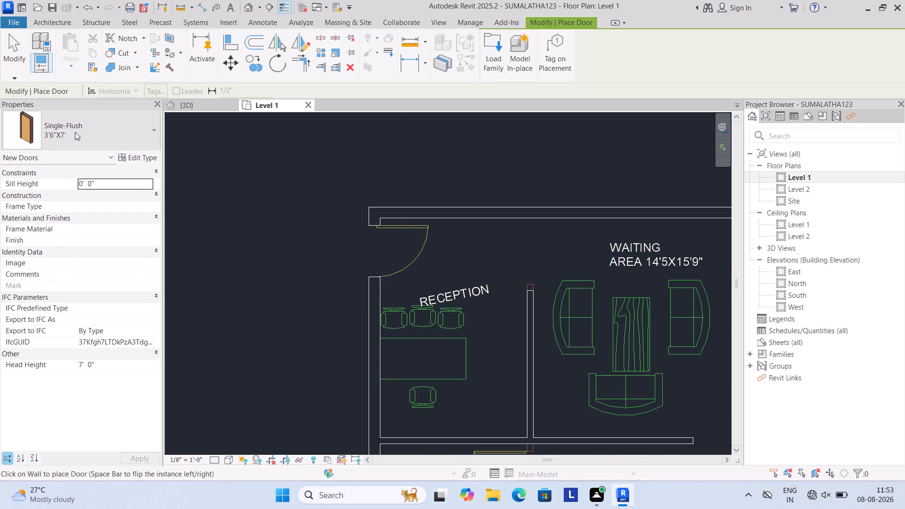
{"action": "left_click", "coordinate": [189, 105]}
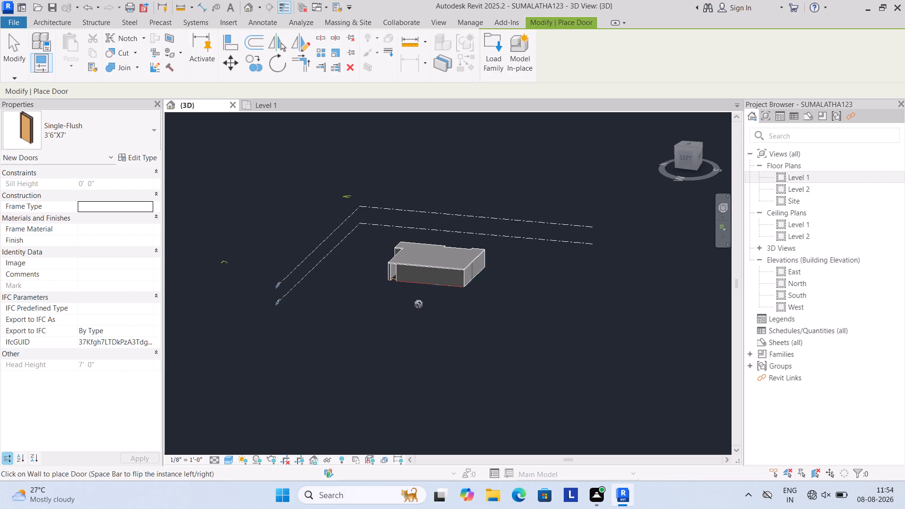
{"action": "scroll", "coordinate": [405, 283], "scroll_direction": "up", "scroll_amount": 14}
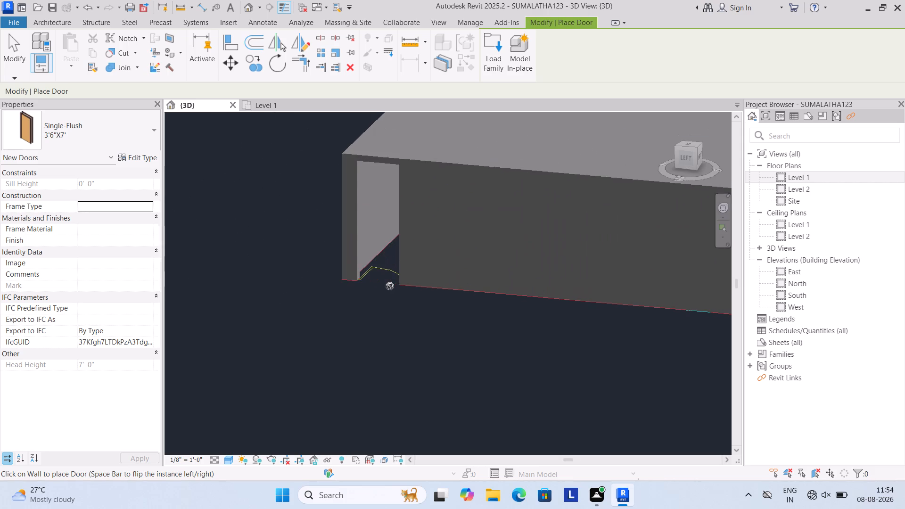
{"action": "scroll", "coordinate": [387, 274], "scroll_direction": "up", "scroll_amount": 6}
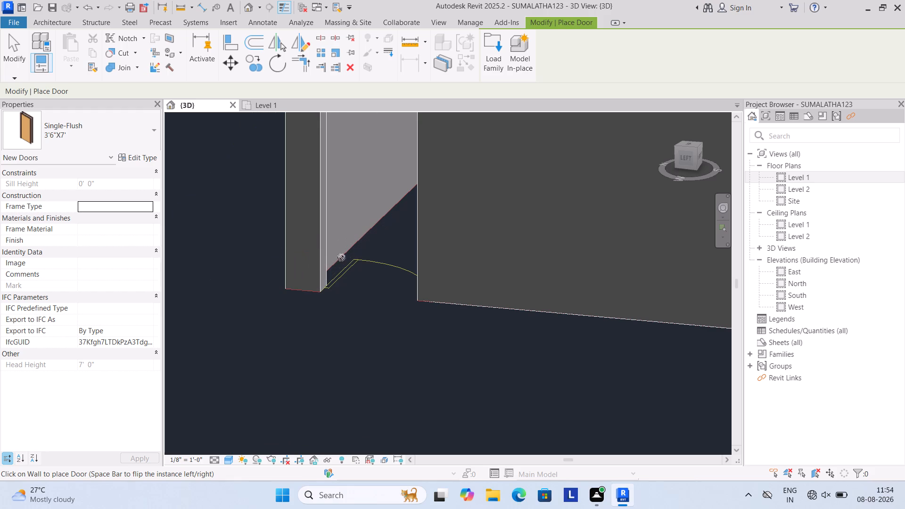
{"action": "left_click", "coordinate": [270, 107]}
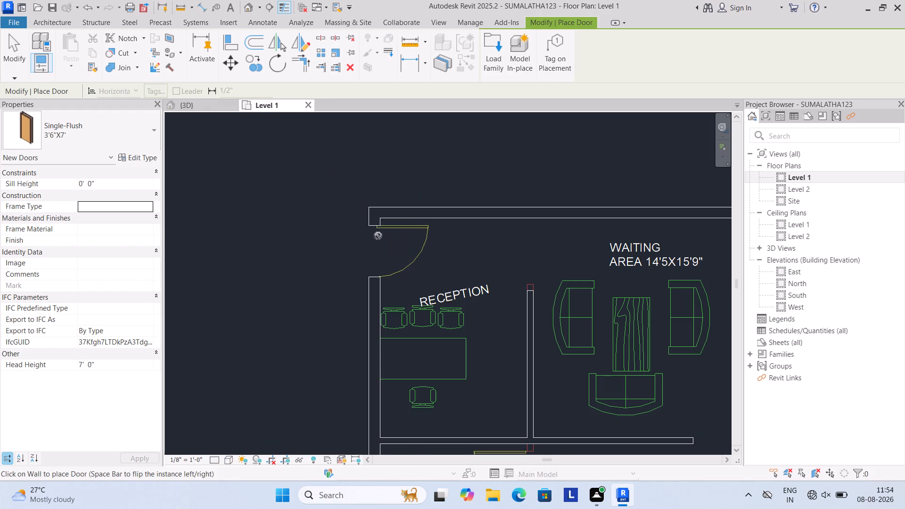
Extend the short WALL6 segment at the reception's corner across the entrance opening until it meets the wall below.
{"action": "left_click", "coordinate": [6, 57]}
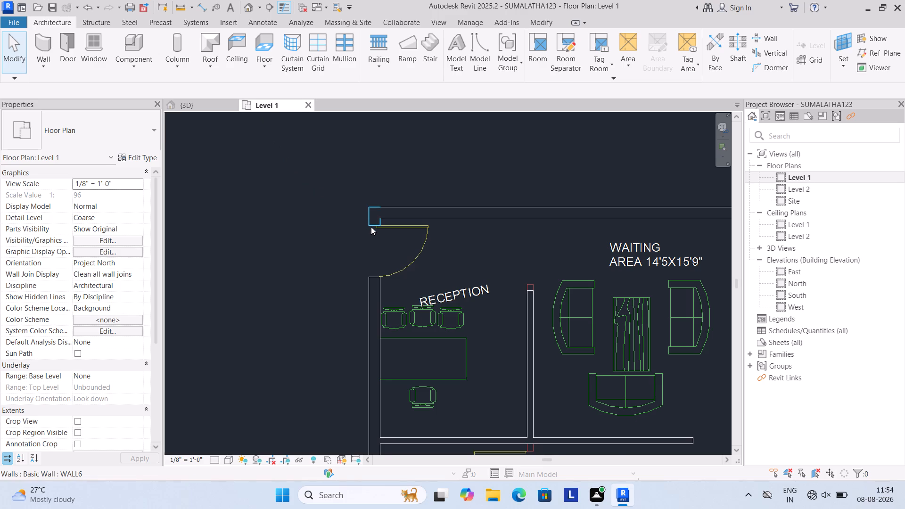
{"action": "scroll", "coordinate": [371, 227], "scroll_direction": "up", "scroll_amount": 3}
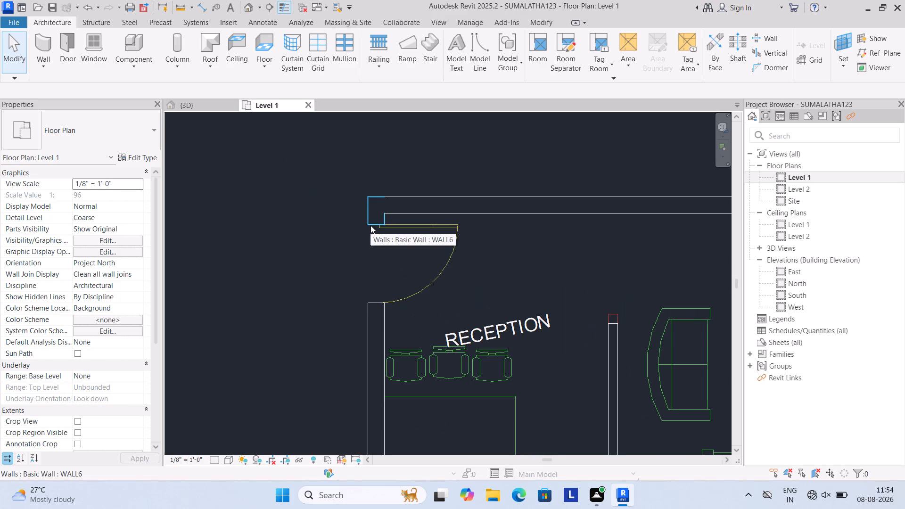
{"action": "left_click", "coordinate": [370, 225]}
{"action": "scroll", "coordinate": [370, 225], "scroll_direction": "up", "scroll_amount": 3}
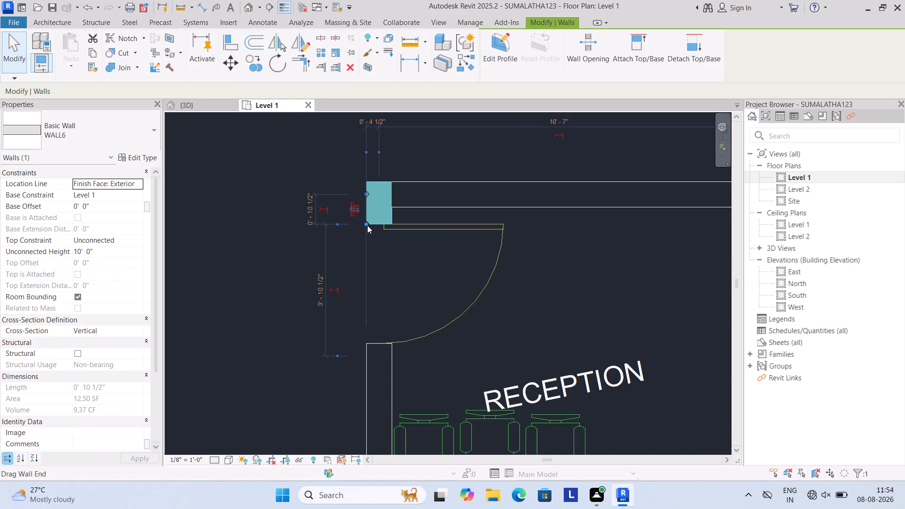
{"action": "left_click_drag", "start_coordinate": [367, 225], "coordinate": [366, 344]}
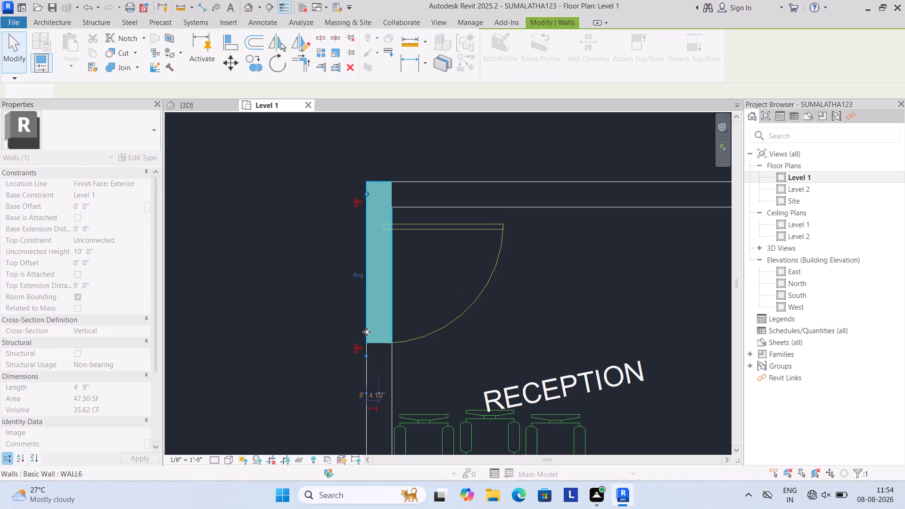
{"action": "left_click", "coordinate": [384, 141]}
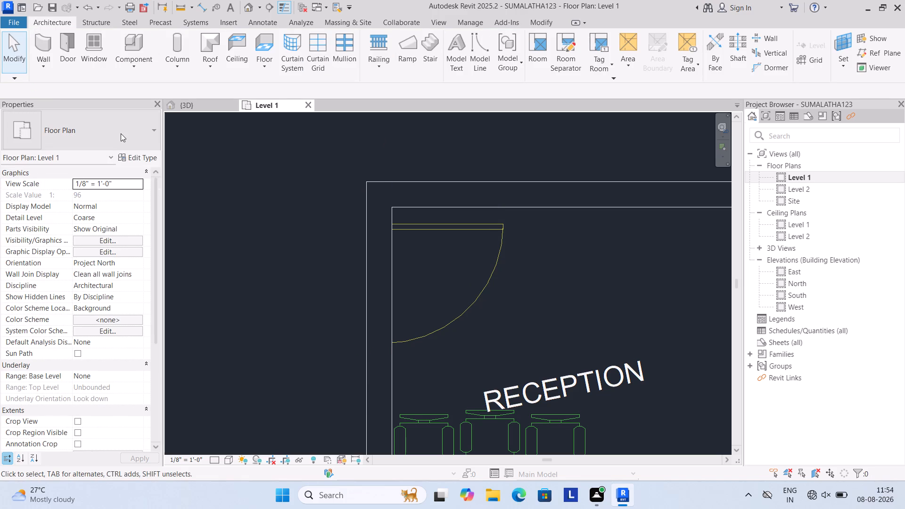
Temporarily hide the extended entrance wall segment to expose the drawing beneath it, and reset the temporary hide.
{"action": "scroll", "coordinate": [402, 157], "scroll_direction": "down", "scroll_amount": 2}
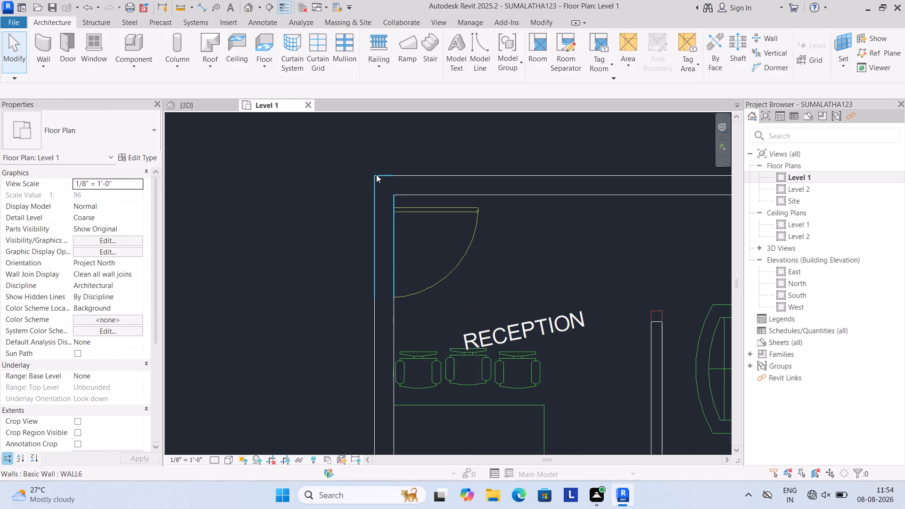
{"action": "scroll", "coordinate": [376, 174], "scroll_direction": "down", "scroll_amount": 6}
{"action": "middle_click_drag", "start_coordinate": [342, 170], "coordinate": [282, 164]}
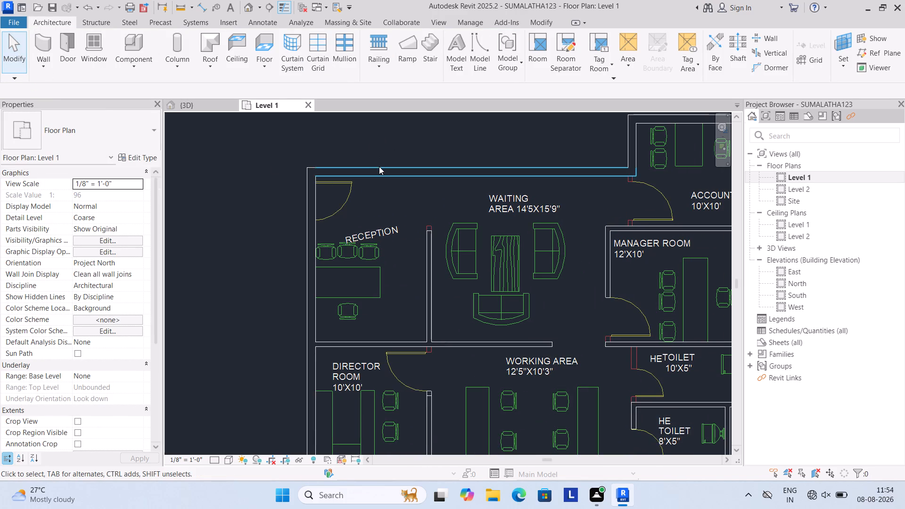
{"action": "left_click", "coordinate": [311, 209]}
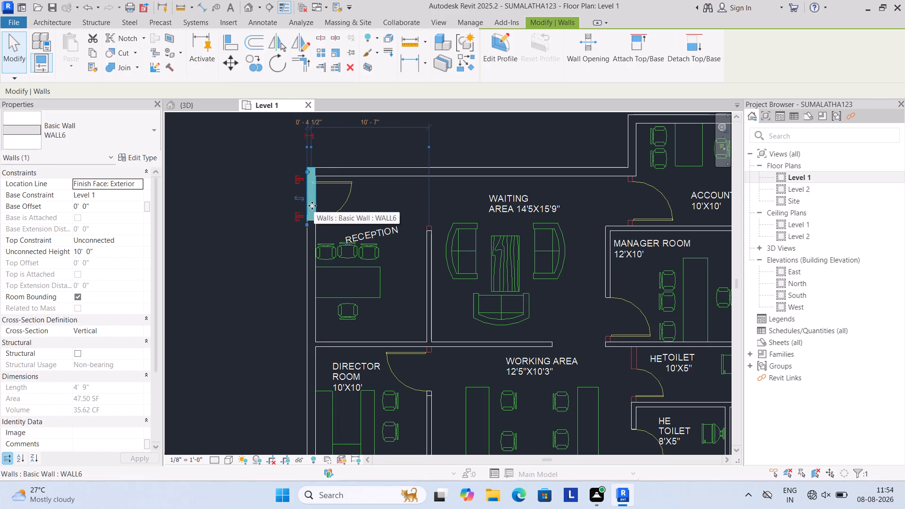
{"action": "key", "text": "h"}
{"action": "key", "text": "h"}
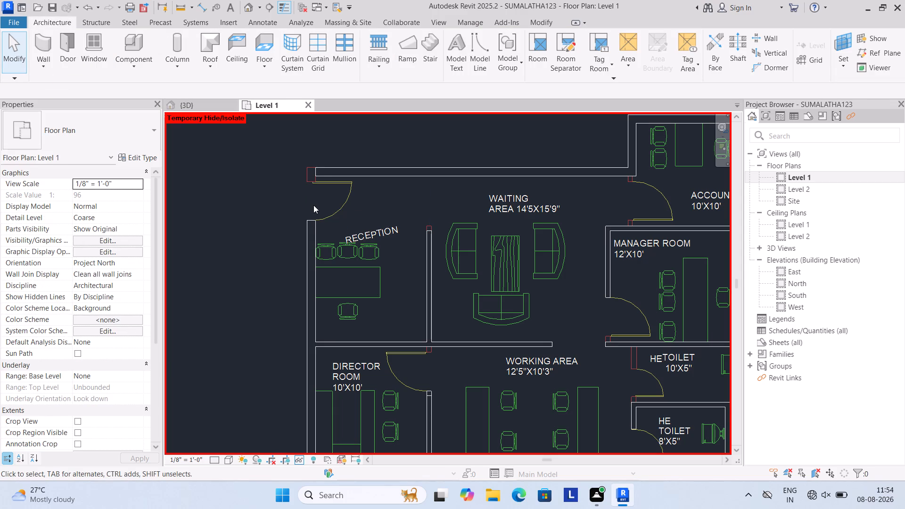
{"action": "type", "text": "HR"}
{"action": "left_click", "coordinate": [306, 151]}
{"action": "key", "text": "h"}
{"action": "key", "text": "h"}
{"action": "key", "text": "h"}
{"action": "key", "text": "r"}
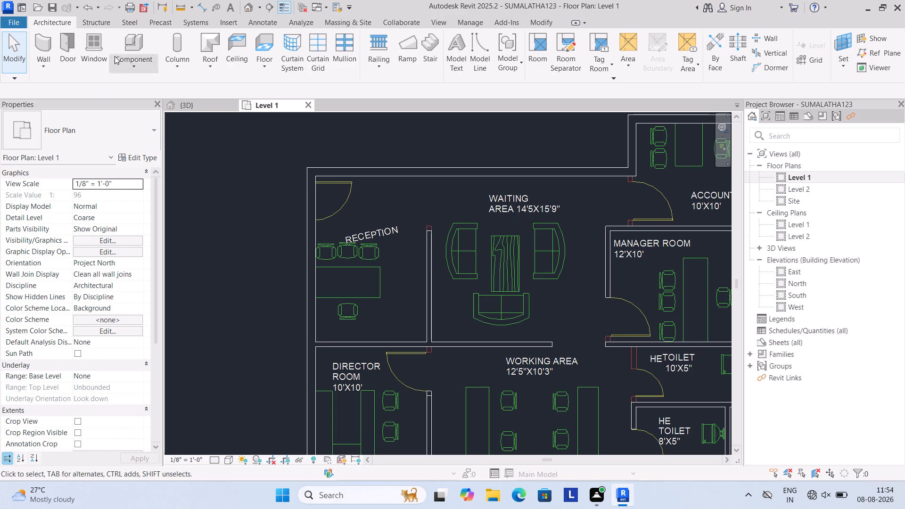
Place a Single-Flush 3'6"X7' door in the extended entrance wall, flipped to match the door swing in the imported plan.
{"action": "left_click", "coordinate": [70, 66]}
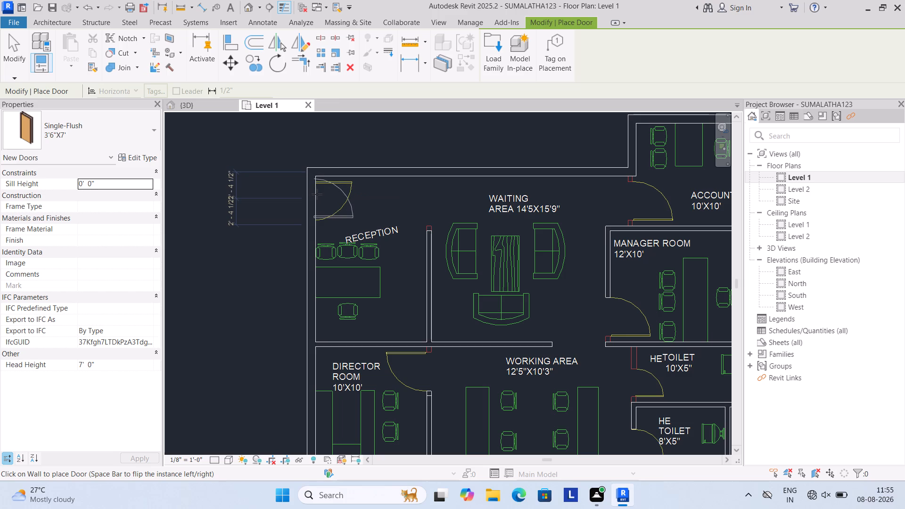
{"action": "key", "text": "space"}
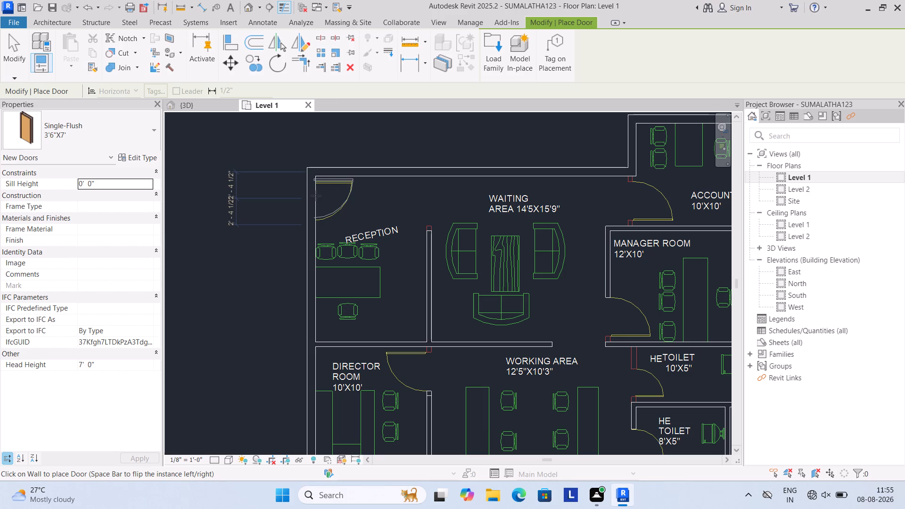
{"action": "left_click", "coordinate": [316, 196]}
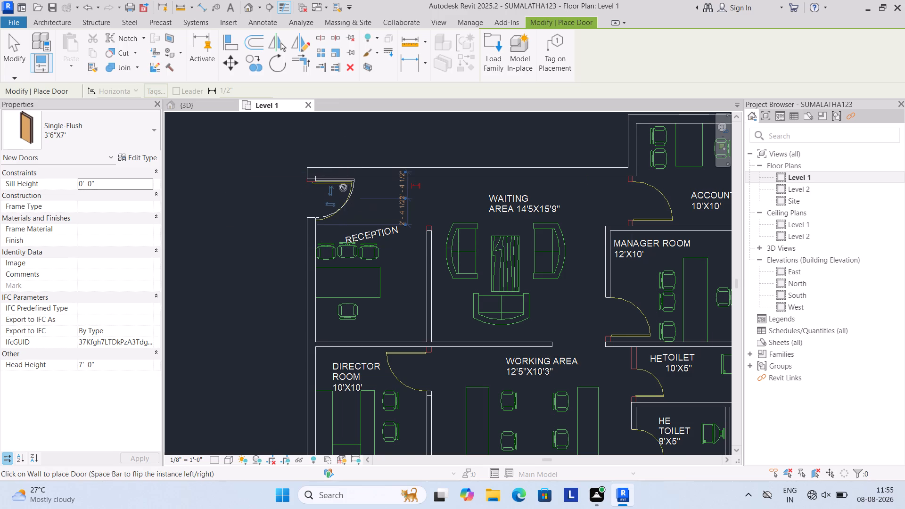
Align the entrance door's upper edge with the upper line of the door leaf in the imported plan.
{"action": "scroll", "coordinate": [339, 188], "scroll_direction": "up", "scroll_amount": 8}
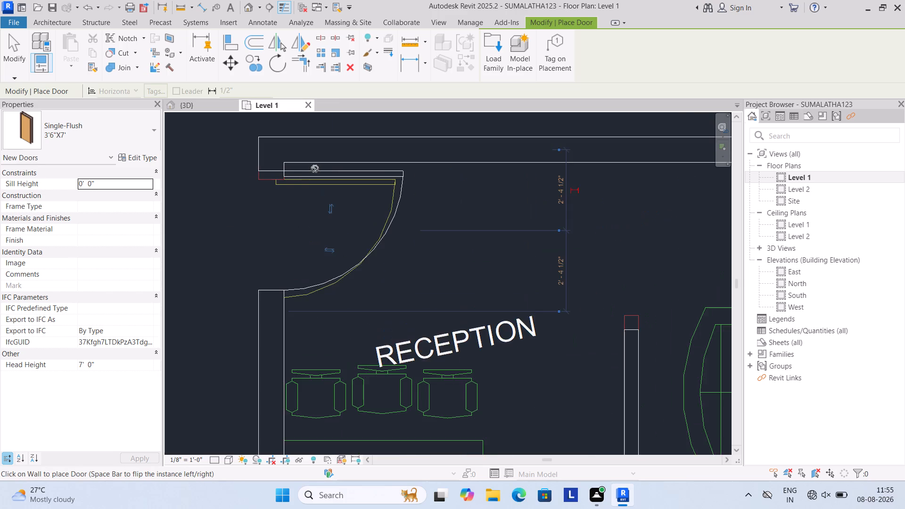
{"action": "scroll", "coordinate": [298, 187], "scroll_direction": "up", "scroll_amount": 3}
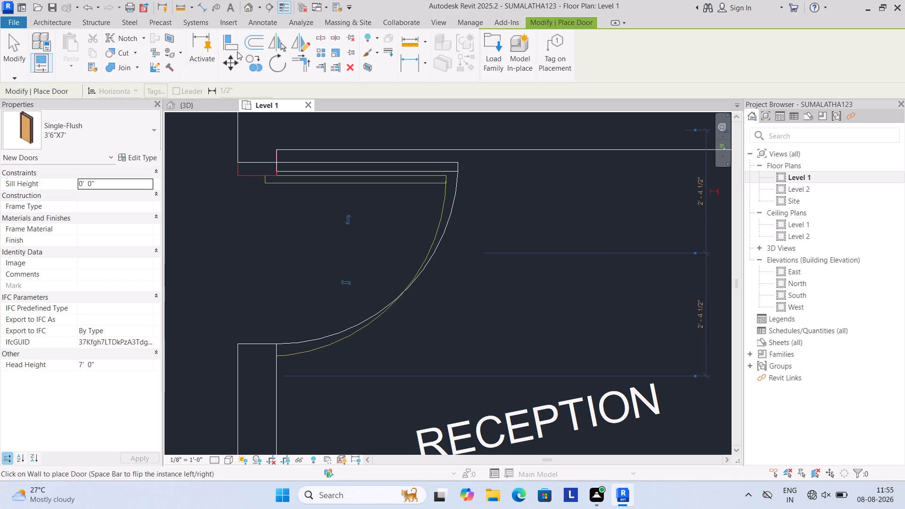
{"action": "left_click", "coordinate": [224, 49]}
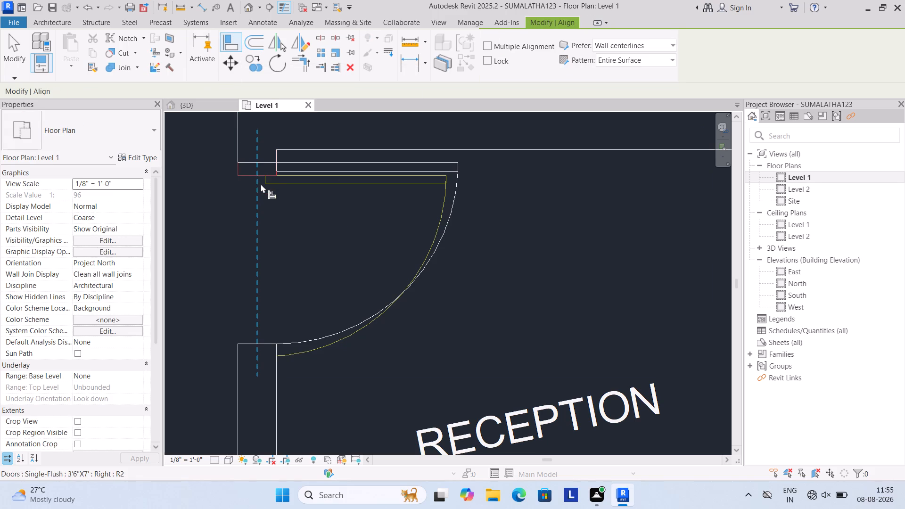
{"action": "scroll", "coordinate": [262, 184], "scroll_direction": "up", "scroll_amount": 8}
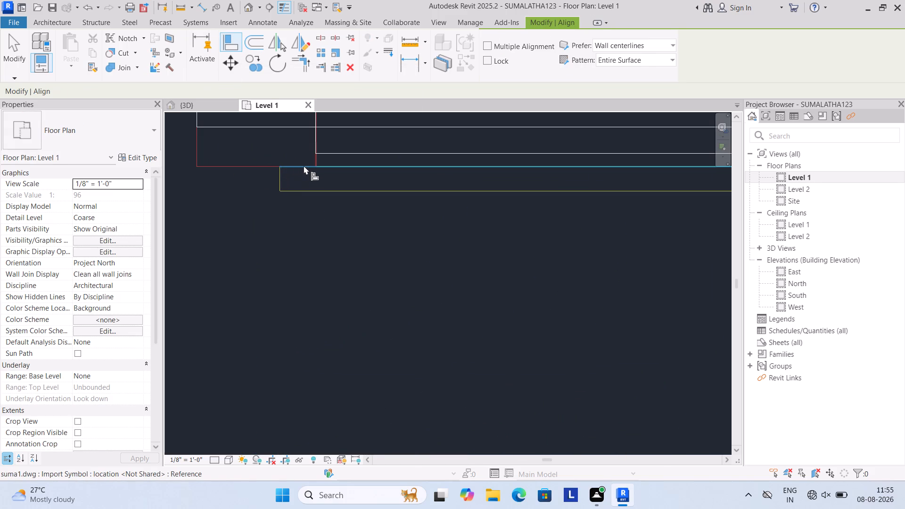
{"action": "left_click", "coordinate": [299, 169]}
{"action": "left_click", "coordinate": [316, 126]}
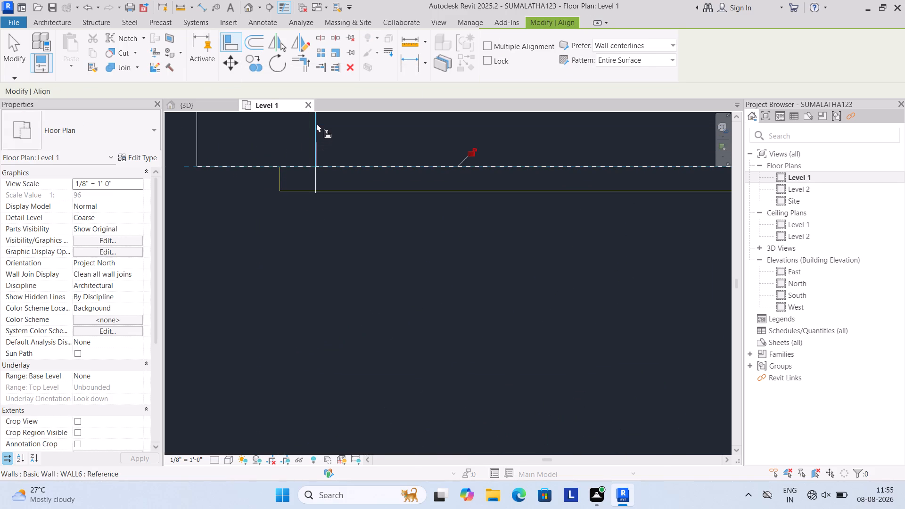
{"action": "scroll", "coordinate": [316, 166], "scroll_direction": "down", "scroll_amount": 9}
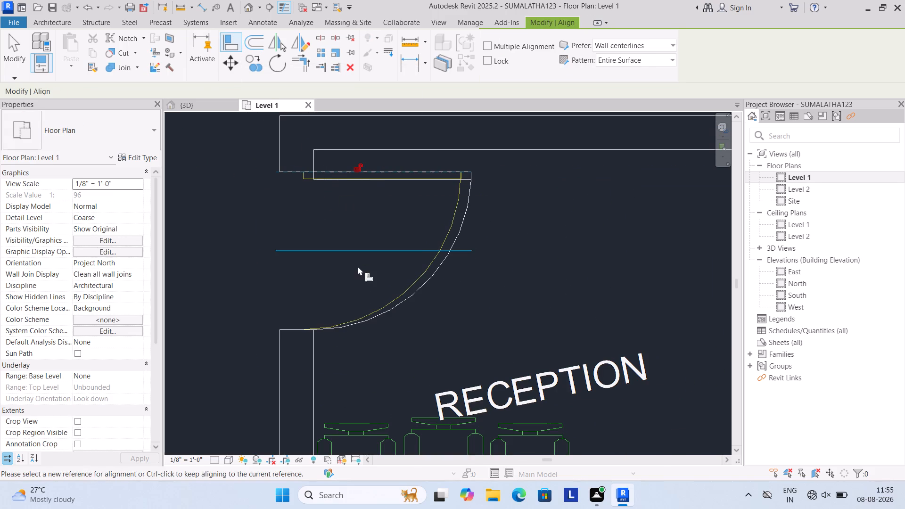
Set the 3D view to Fine detail level and Realistic visual style to show the entrance door.
{"action": "left_click", "coordinate": [207, 109]}
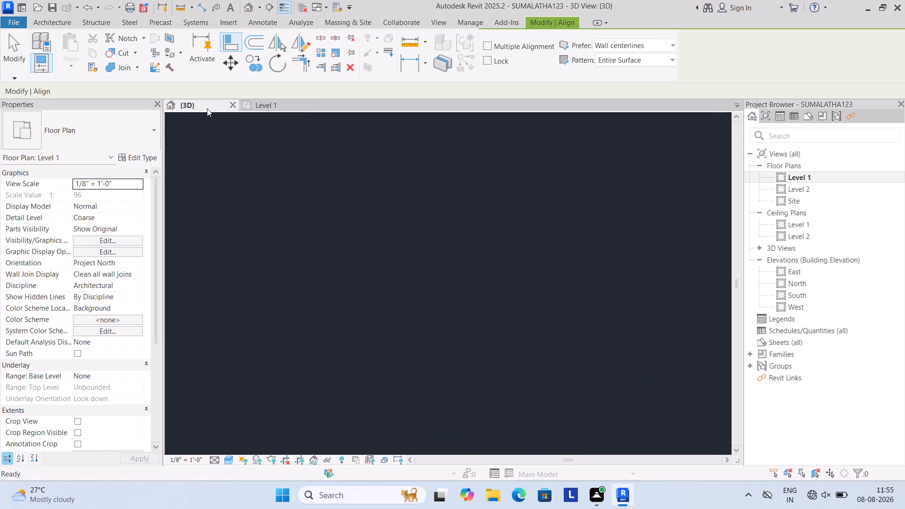
{"action": "key", "text": "space"}
{"action": "scroll", "coordinate": [390, 197], "scroll_direction": "down", "scroll_amount": 4}
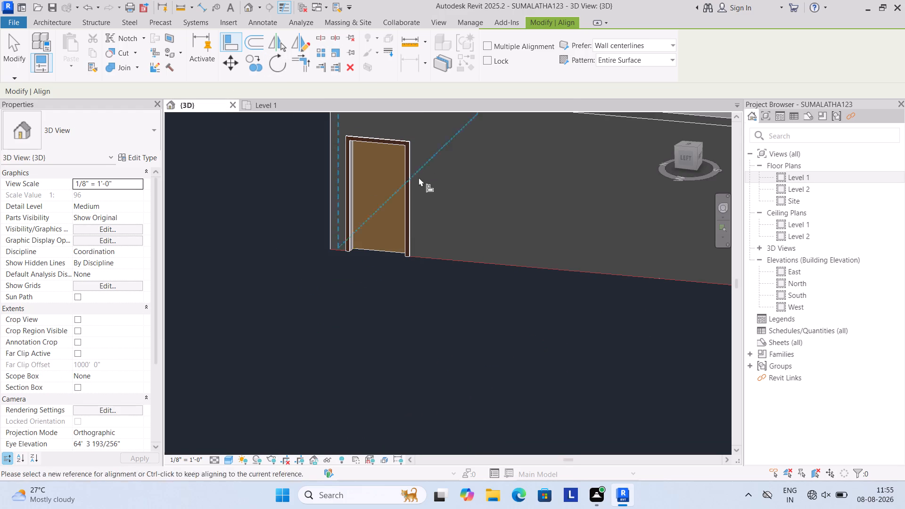
{"action": "left_click", "coordinate": [219, 462]}
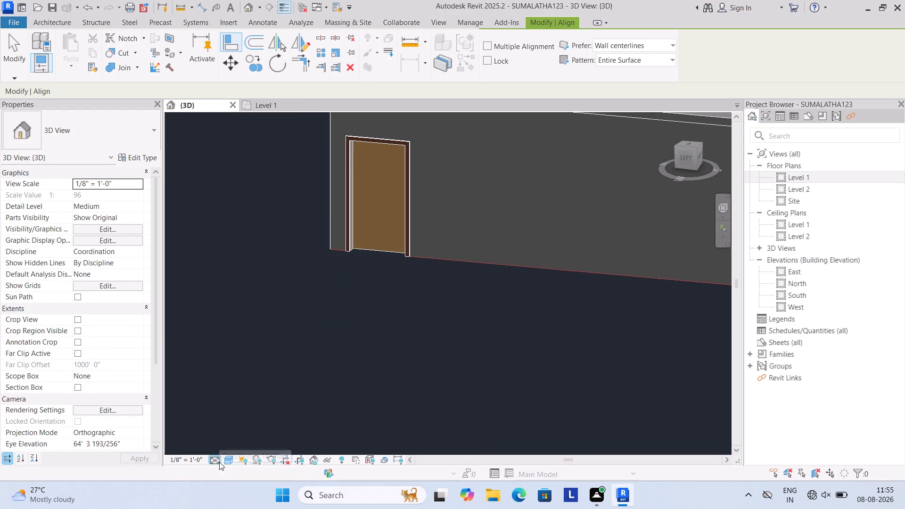
{"action": "left_click", "coordinate": [230, 448]}
{"action": "left_click", "coordinate": [231, 458]}
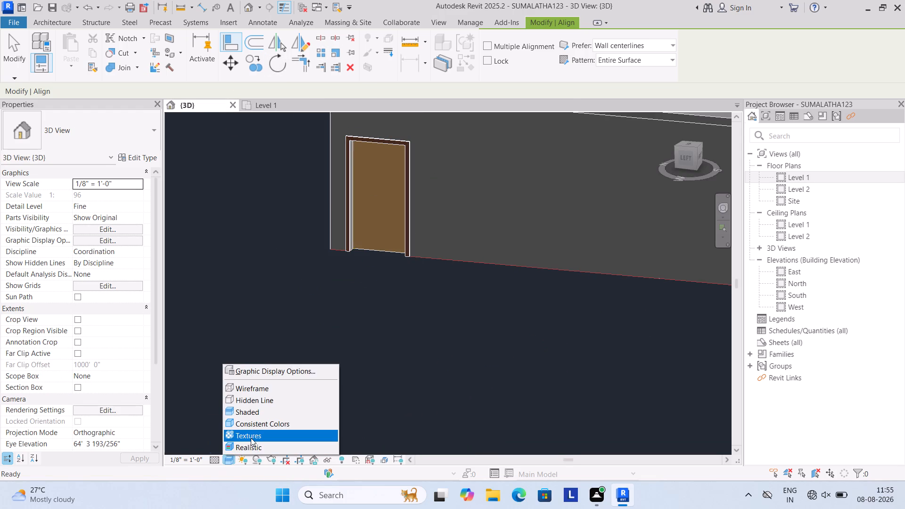
{"action": "left_click", "coordinate": [254, 445]}
{"action": "scroll", "coordinate": [489, 183], "scroll_direction": "down", "scroll_amount": 3}
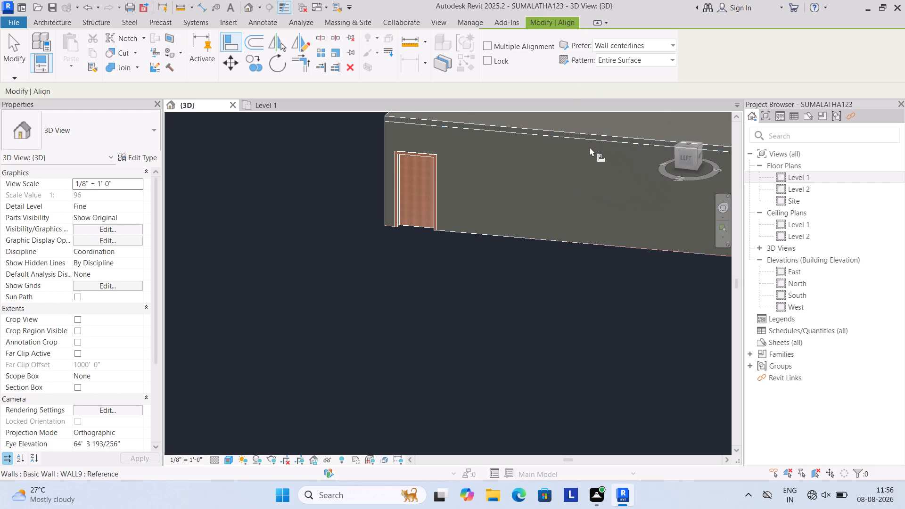
Return to the Level 1 floor plan and look over the remaining rooms and their door openings.
{"action": "left_click", "coordinate": [271, 103]}
{"action": "scroll", "coordinate": [264, 184], "scroll_direction": "down", "scroll_amount": 6}
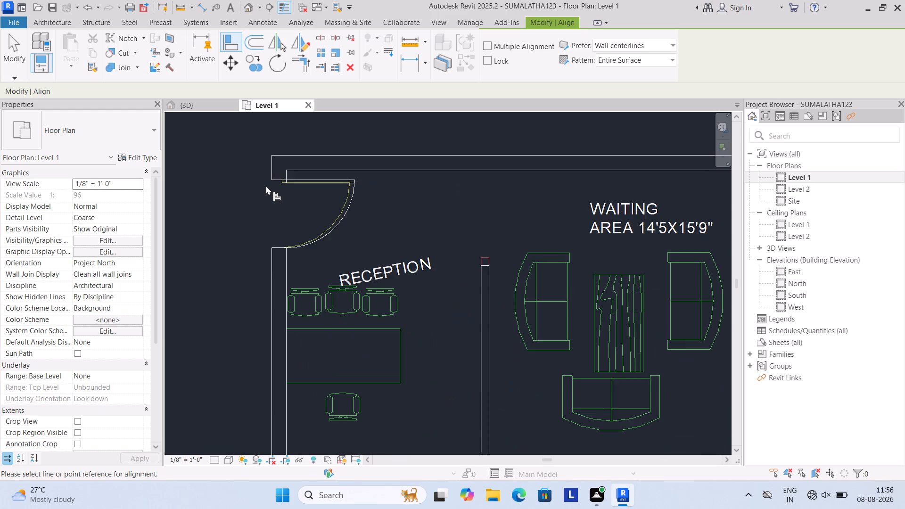
{"action": "scroll", "coordinate": [266, 186], "scroll_direction": "down", "scroll_amount": 4}
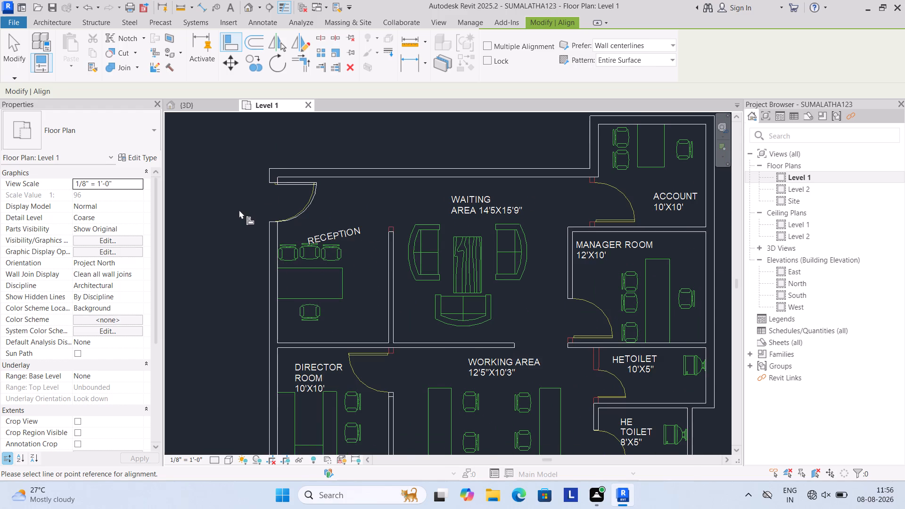
{"action": "scroll", "coordinate": [239, 214], "scroll_direction": "down", "scroll_amount": 1}
{"action": "middle_click_drag", "start_coordinate": [230, 239], "coordinate": [234, 205]}
{"action": "scroll", "coordinate": [234, 206], "scroll_direction": "down", "scroll_amount": 2}
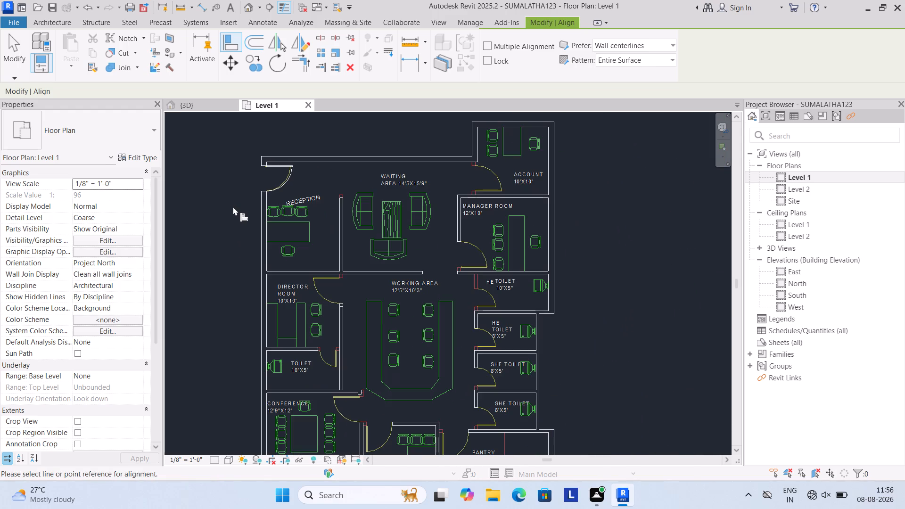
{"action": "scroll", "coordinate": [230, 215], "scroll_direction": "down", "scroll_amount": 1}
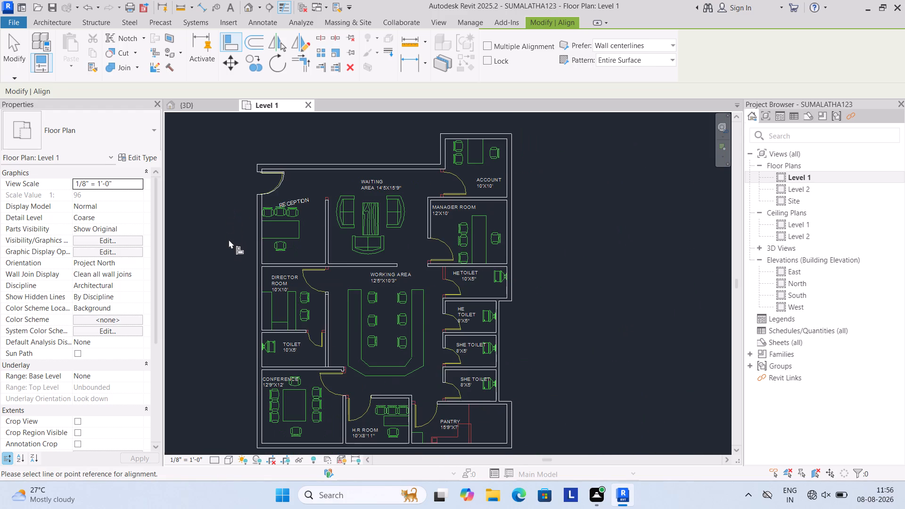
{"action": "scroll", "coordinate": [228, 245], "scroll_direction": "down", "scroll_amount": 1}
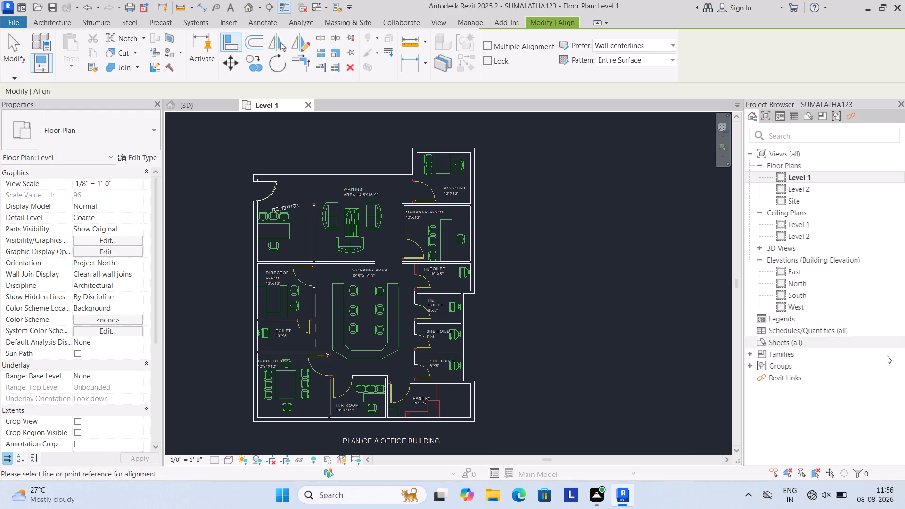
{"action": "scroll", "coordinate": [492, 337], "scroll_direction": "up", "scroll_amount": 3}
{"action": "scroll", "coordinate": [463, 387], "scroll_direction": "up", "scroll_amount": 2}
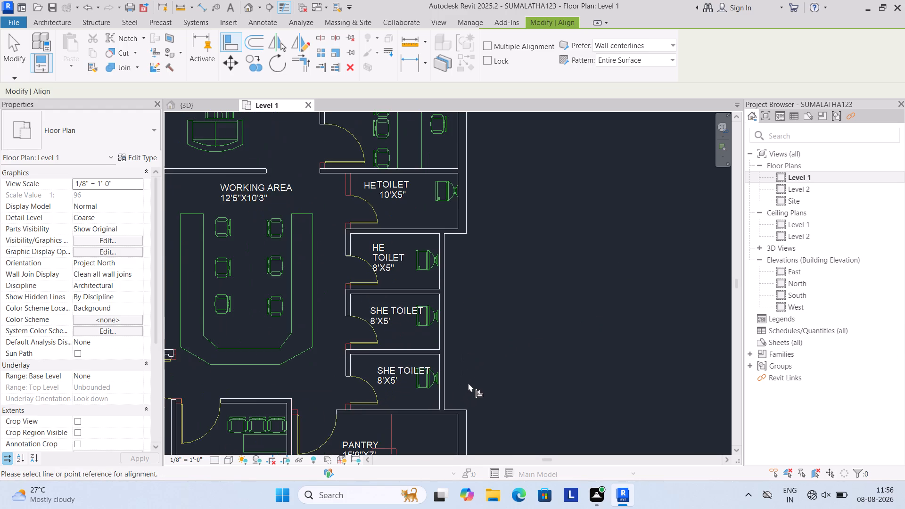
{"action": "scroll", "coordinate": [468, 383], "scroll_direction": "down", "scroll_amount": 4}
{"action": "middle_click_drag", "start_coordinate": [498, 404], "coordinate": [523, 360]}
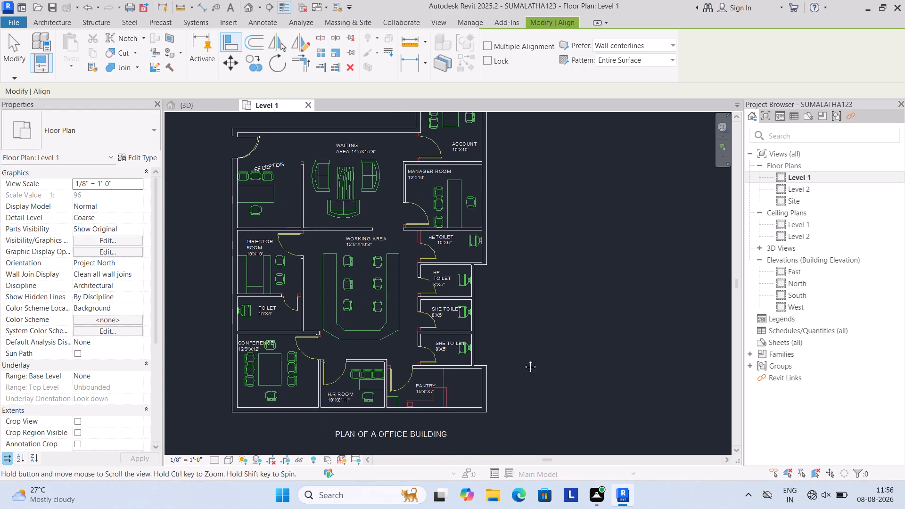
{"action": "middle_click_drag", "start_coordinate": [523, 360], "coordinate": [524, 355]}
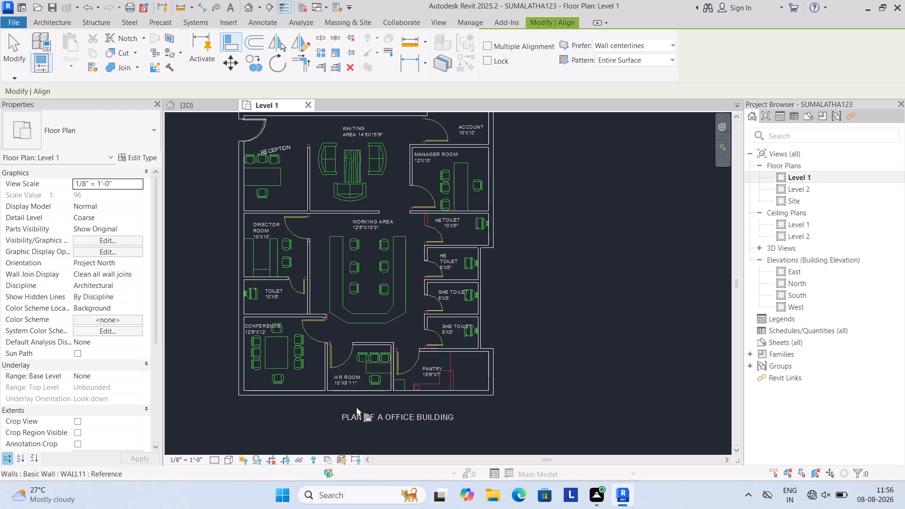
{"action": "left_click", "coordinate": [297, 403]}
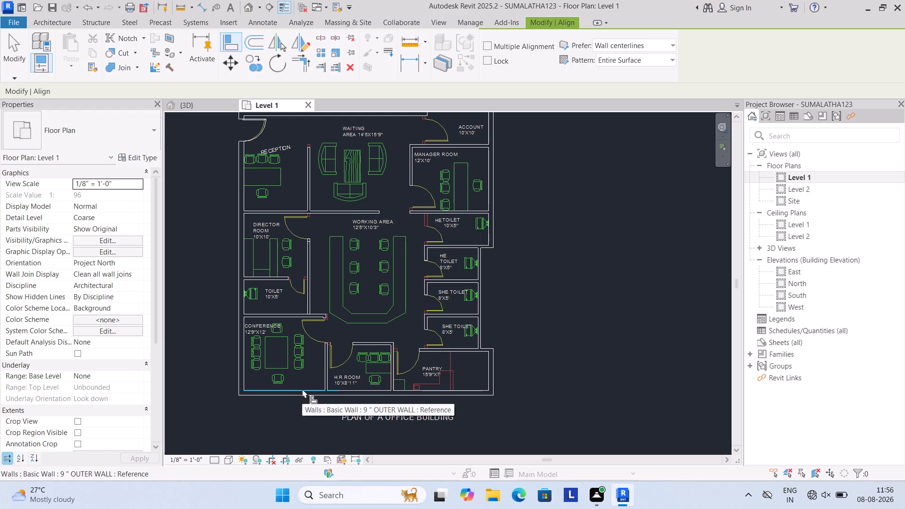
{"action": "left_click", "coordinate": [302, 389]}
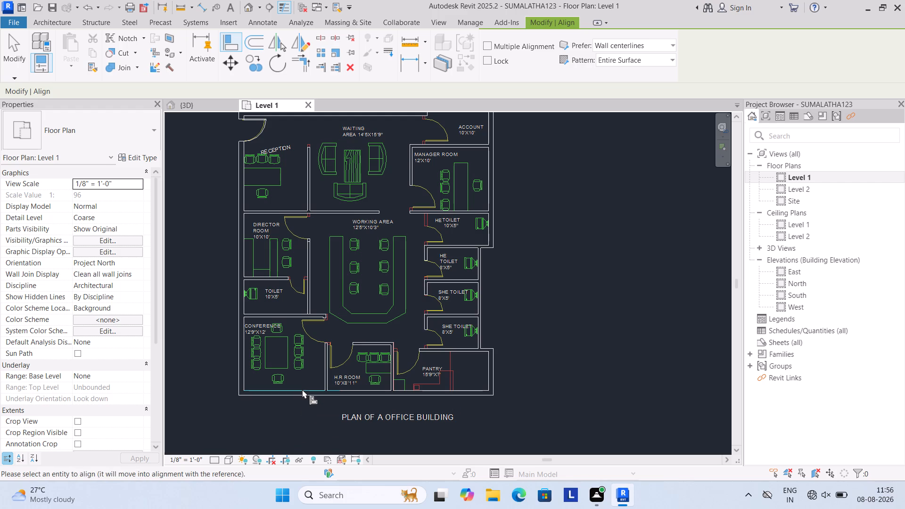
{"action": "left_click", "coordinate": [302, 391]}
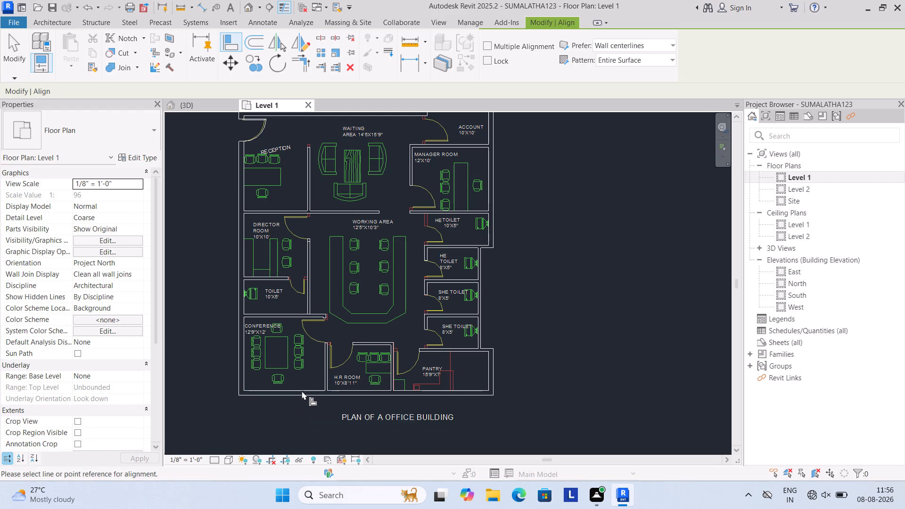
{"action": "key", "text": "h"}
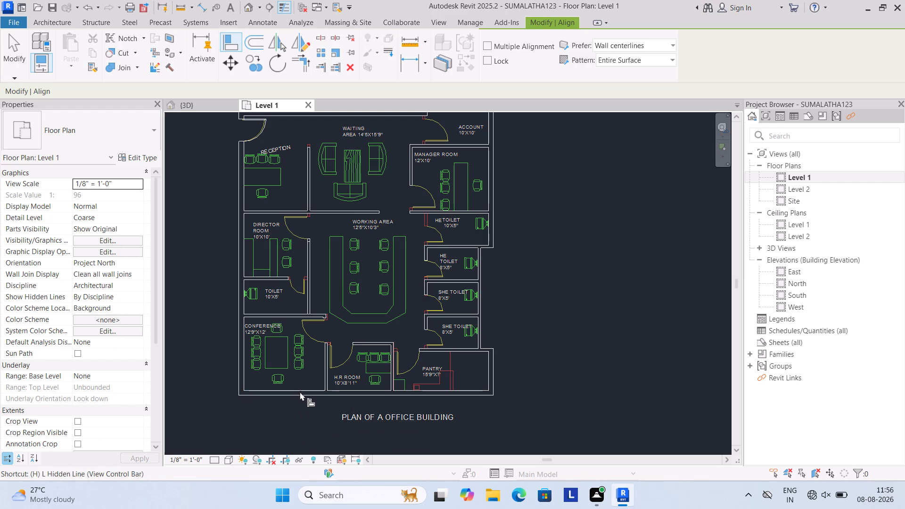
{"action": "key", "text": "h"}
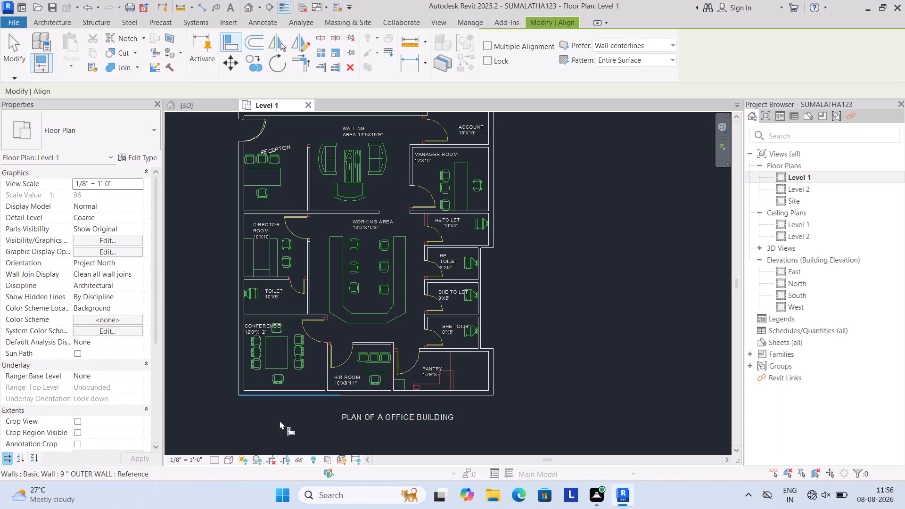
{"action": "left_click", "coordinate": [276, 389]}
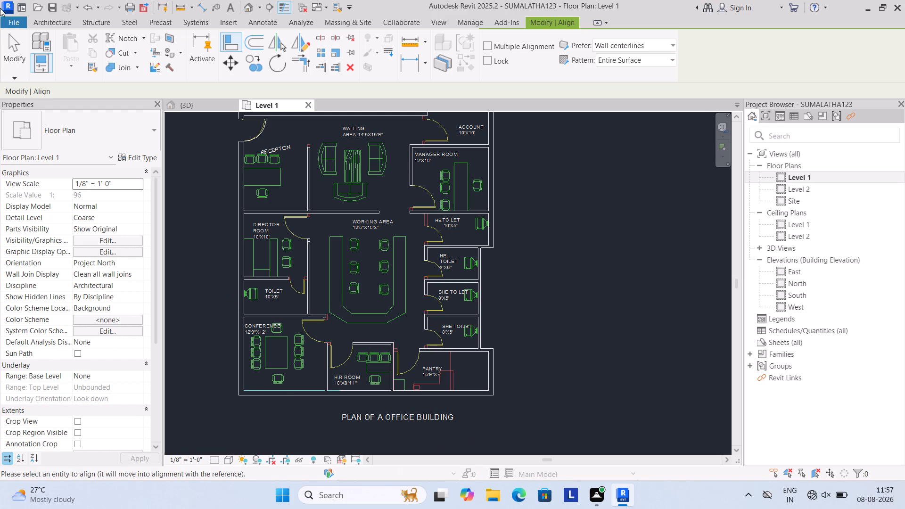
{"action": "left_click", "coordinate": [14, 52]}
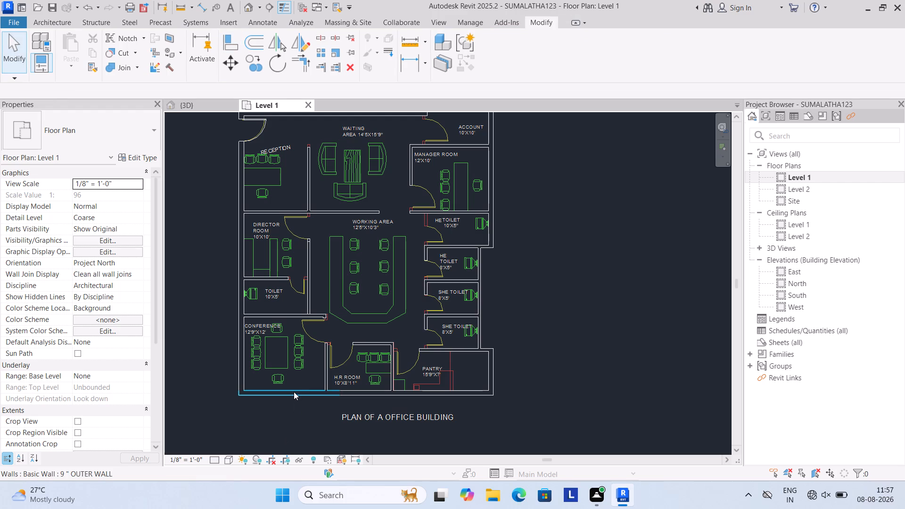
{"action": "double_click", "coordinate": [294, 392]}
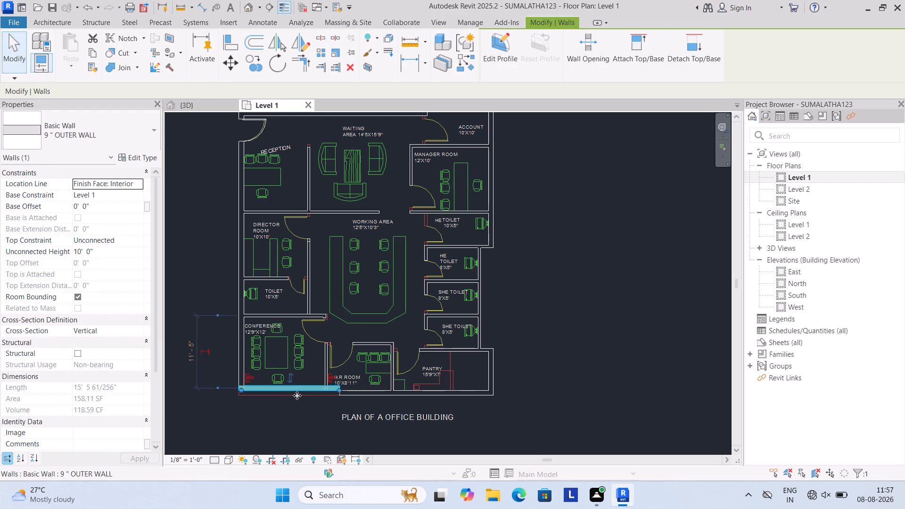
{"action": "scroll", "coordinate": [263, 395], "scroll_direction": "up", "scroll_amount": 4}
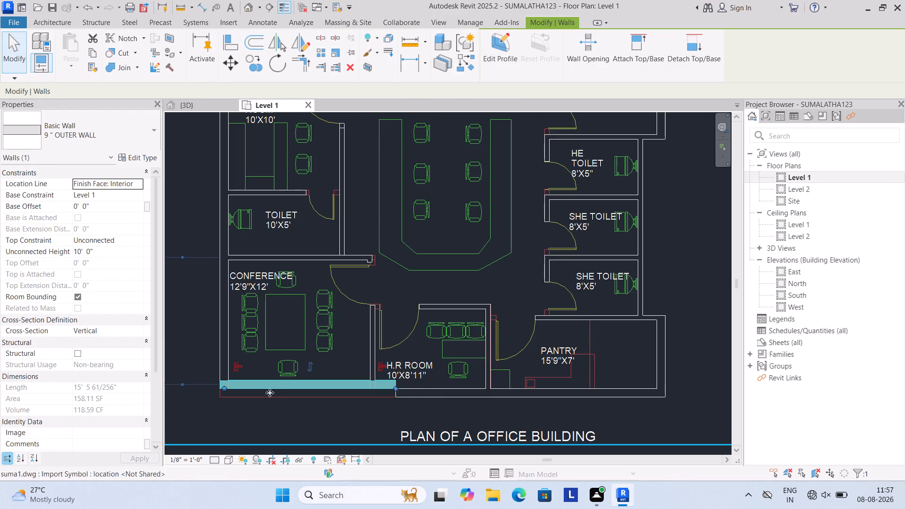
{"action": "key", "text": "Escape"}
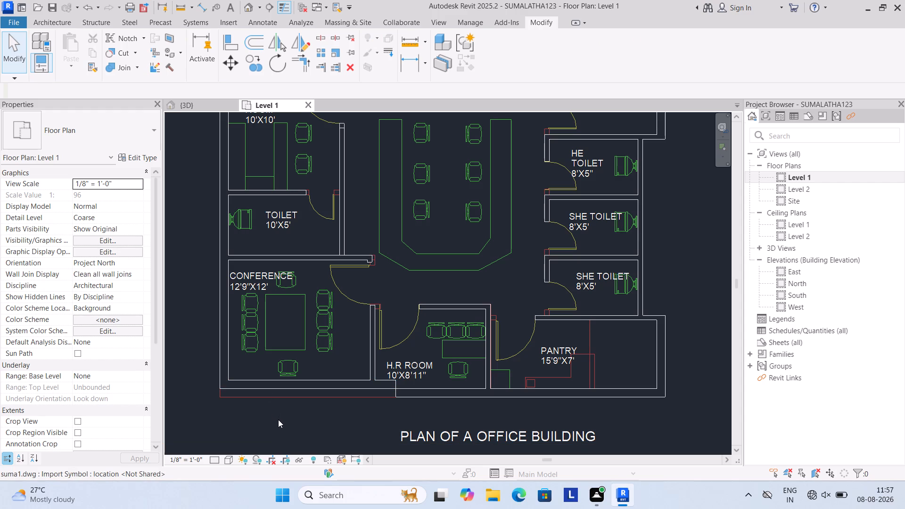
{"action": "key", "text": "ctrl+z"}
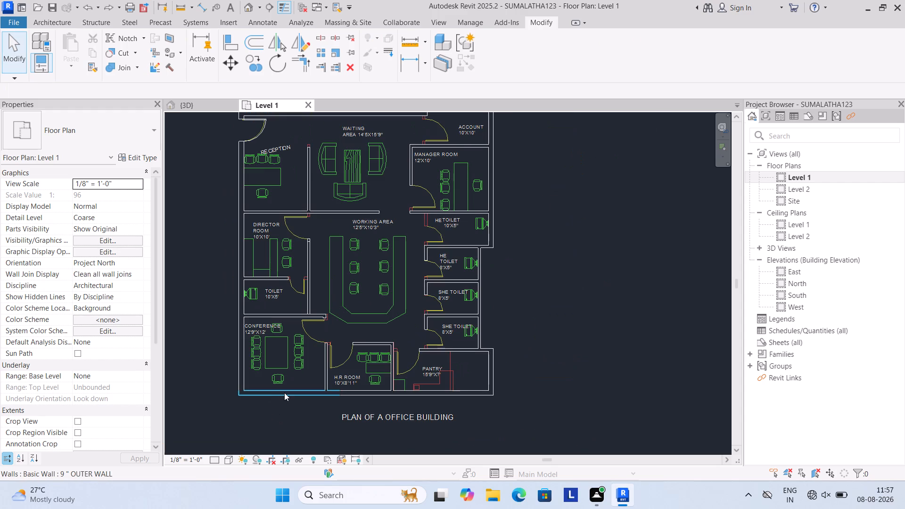
Temporarily hide the outer wall below the conference room to check the imported plan lines beneath it, and restore it.
{"action": "left_click", "coordinate": [284, 392]}
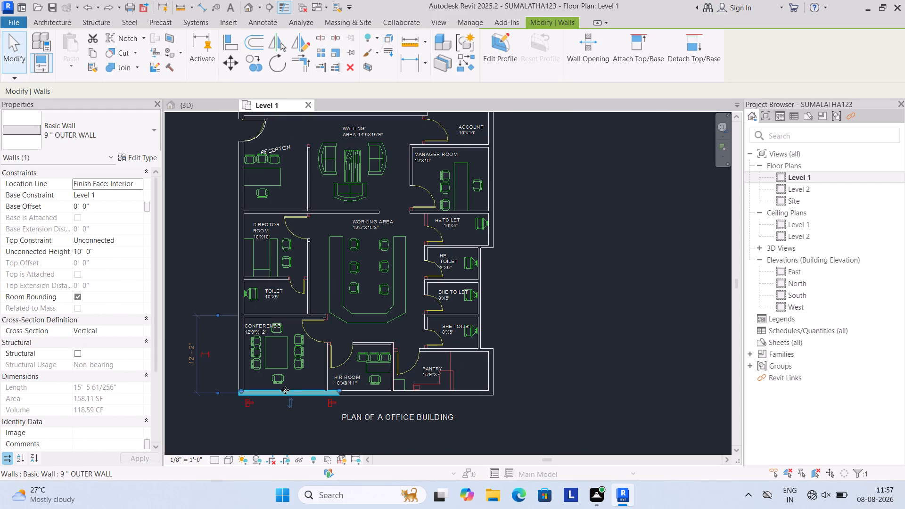
{"action": "type", "text": "HH"}
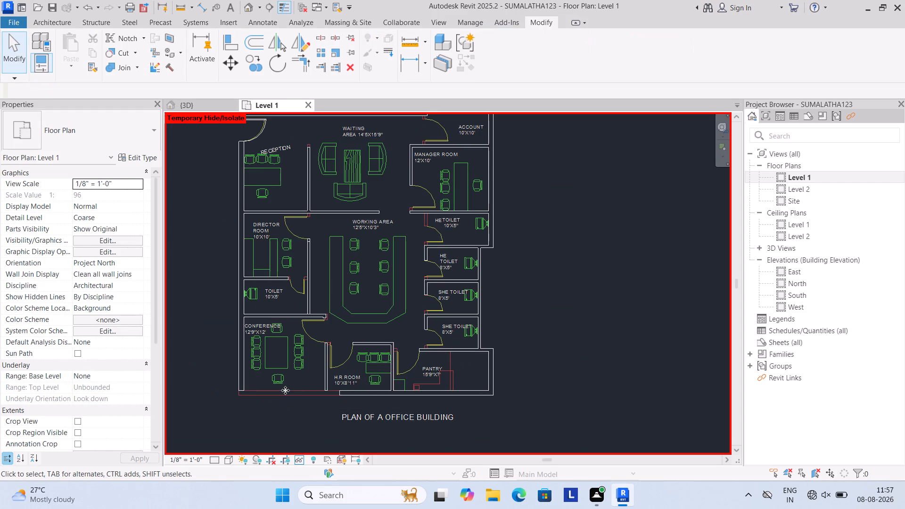
{"action": "scroll", "coordinate": [285, 389], "scroll_direction": "up", "scroll_amount": 3}
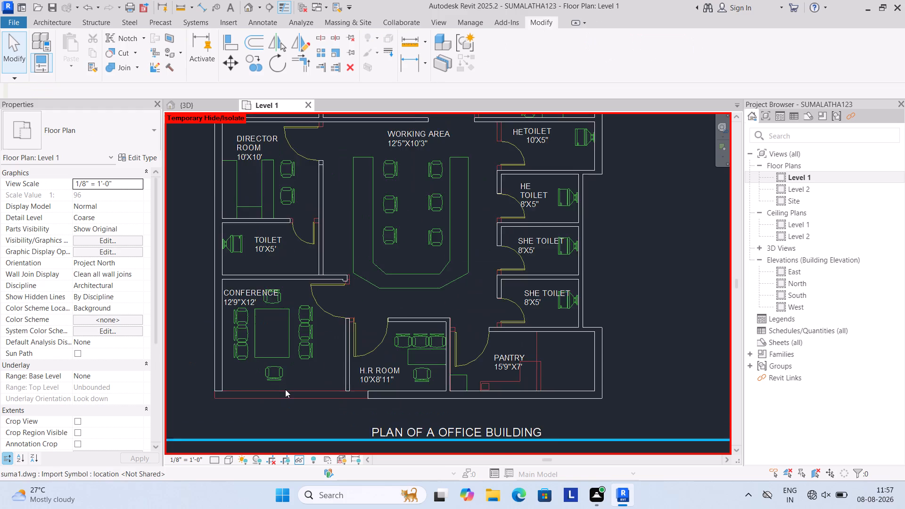
{"action": "scroll", "coordinate": [284, 389], "scroll_direction": "up", "scroll_amount": 3}
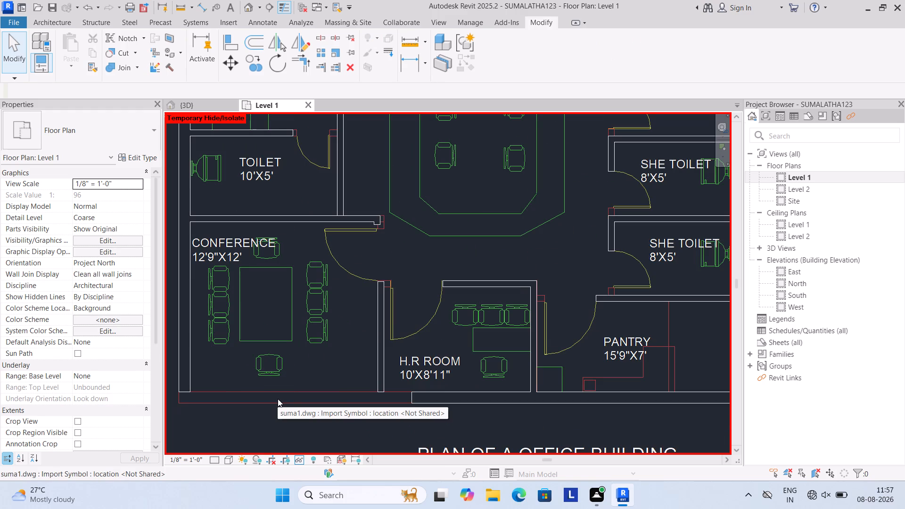
{"action": "type", "text": "HR"}
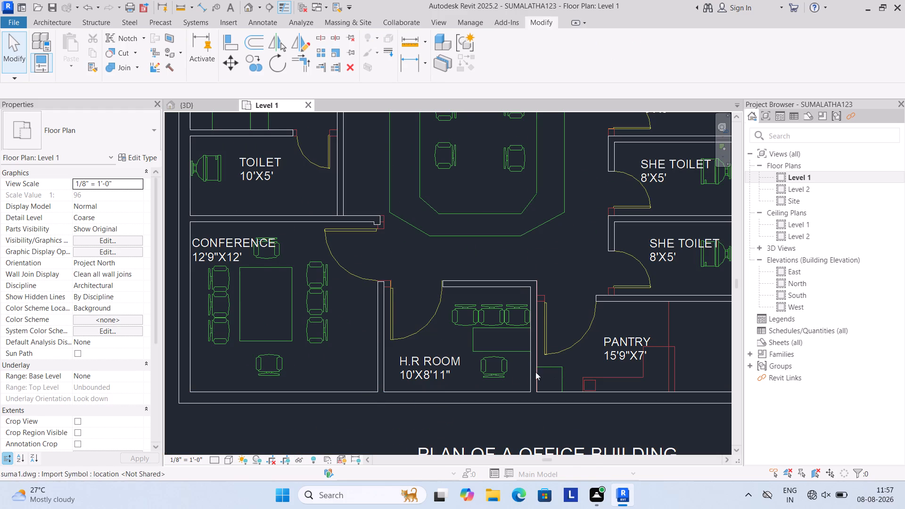
Temporarily hide the outer wall below the H.R room and pantry to expose the window openings in the imported plan.
{"action": "scroll", "coordinate": [499, 378], "scroll_direction": "down", "scroll_amount": 1}
{"action": "middle_click_drag", "start_coordinate": [499, 403], "coordinate": [387, 410]}
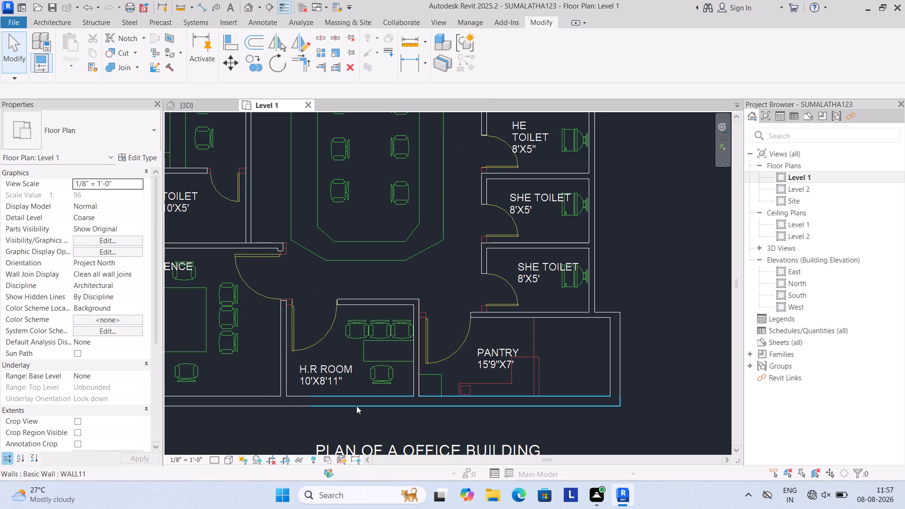
{"action": "left_click", "coordinate": [356, 406]}
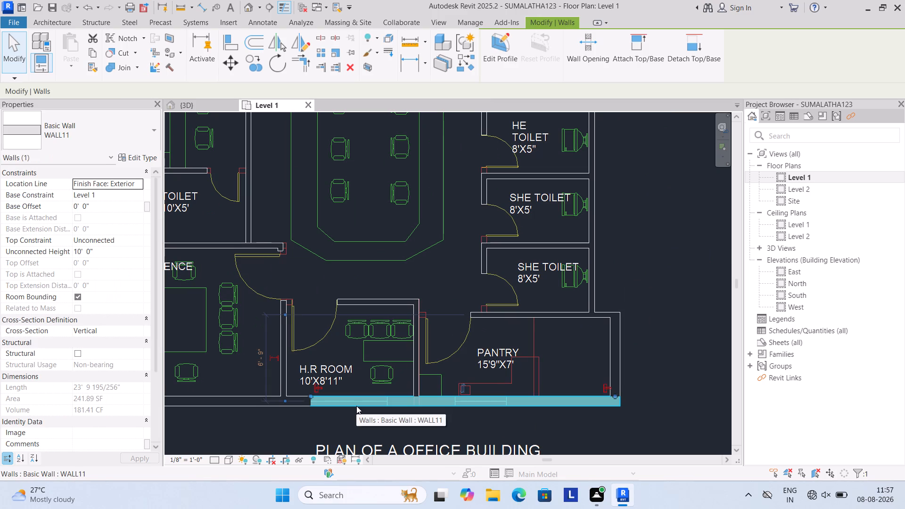
{"action": "type", "text": "HH"}
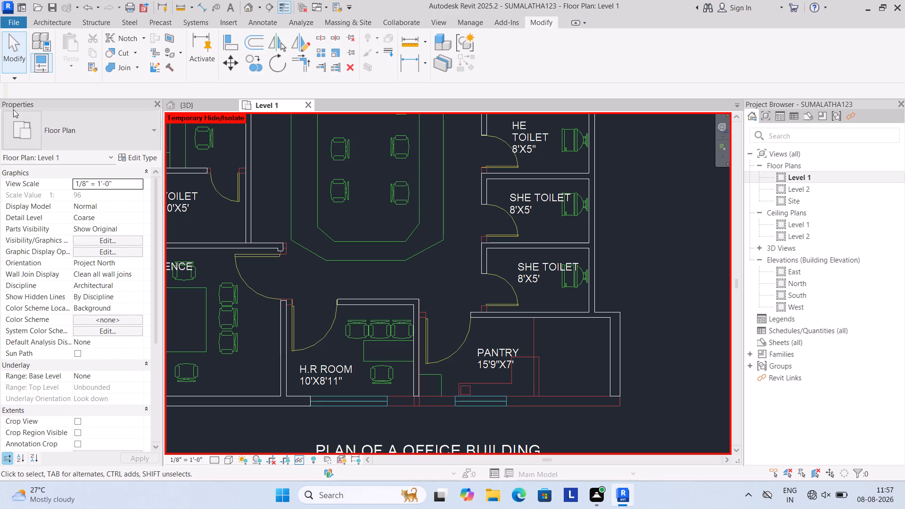
Start the Window tool with Window-Casement-Double 57" x 72" and duplicate that type as 6'X4'.
{"action": "left_click", "coordinate": [49, 19]}
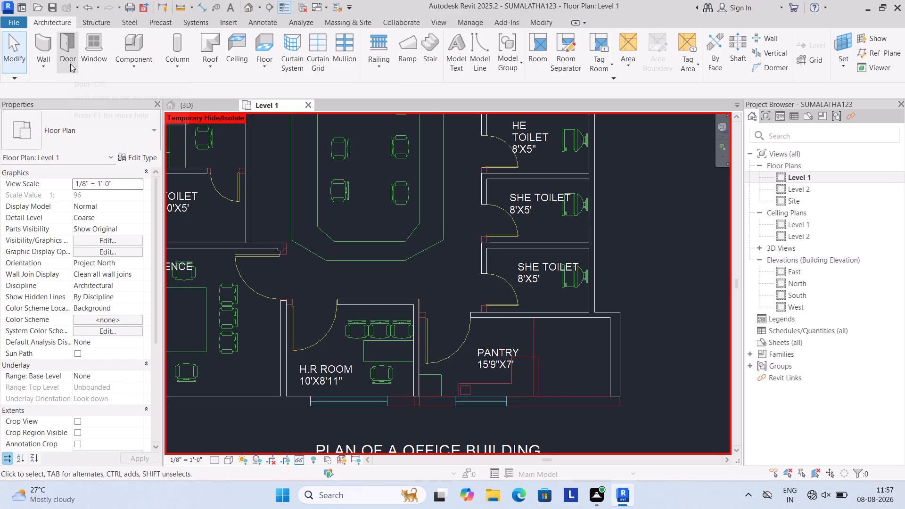
{"action": "left_click", "coordinate": [96, 66]}
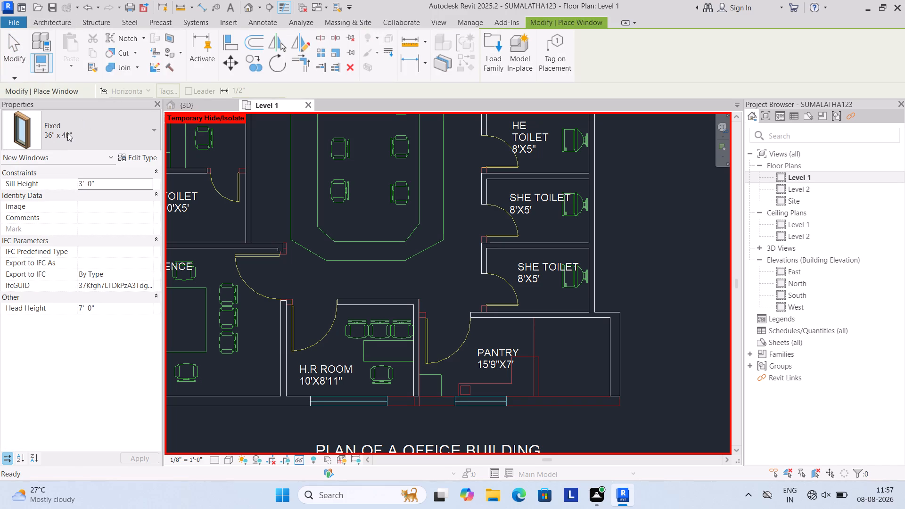
{"action": "left_click", "coordinate": [152, 131]}
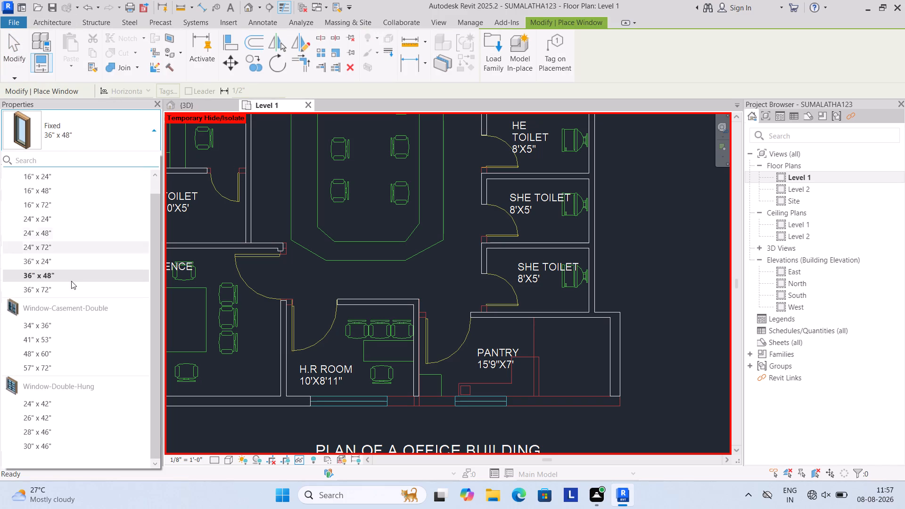
{"action": "scroll", "coordinate": [56, 389], "scroll_direction": "down", "scroll_amount": 2}
{"action": "left_click", "coordinate": [48, 369]}
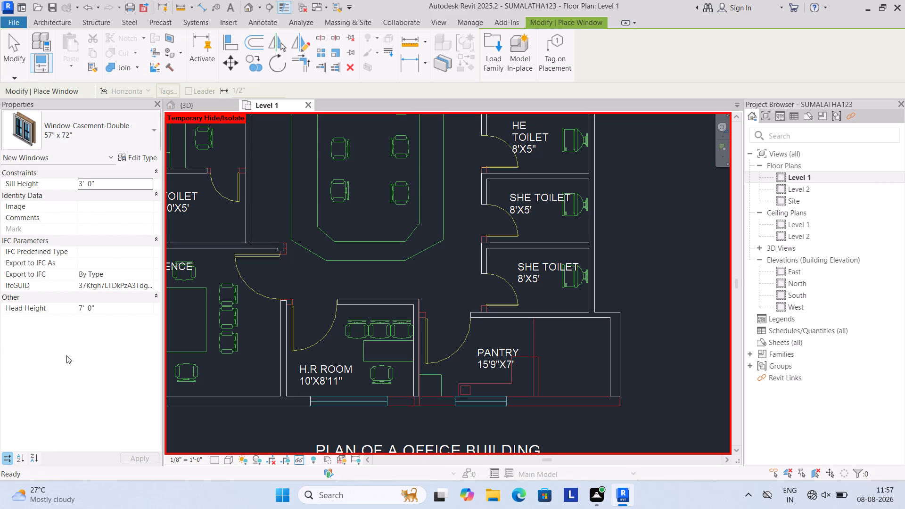
{"action": "left_click", "coordinate": [144, 162]}
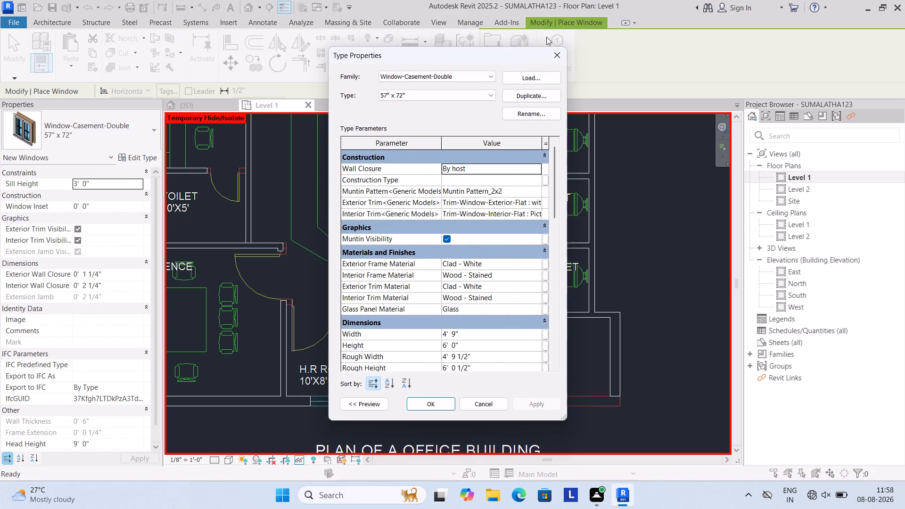
{"action": "left_click", "coordinate": [538, 94]}
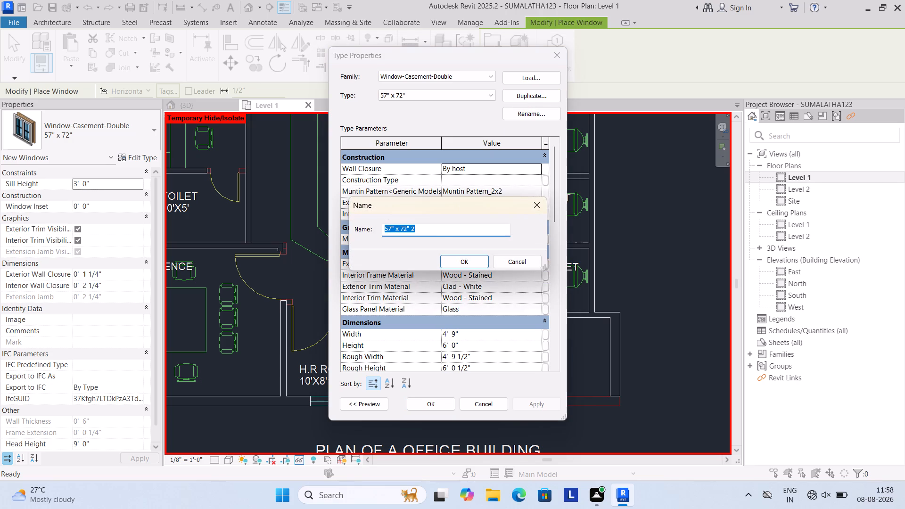
{"action": "left_click_drag", "start_coordinate": [436, 232], "coordinate": [311, 273]}
{"action": "key", "text": "BackSpace"}
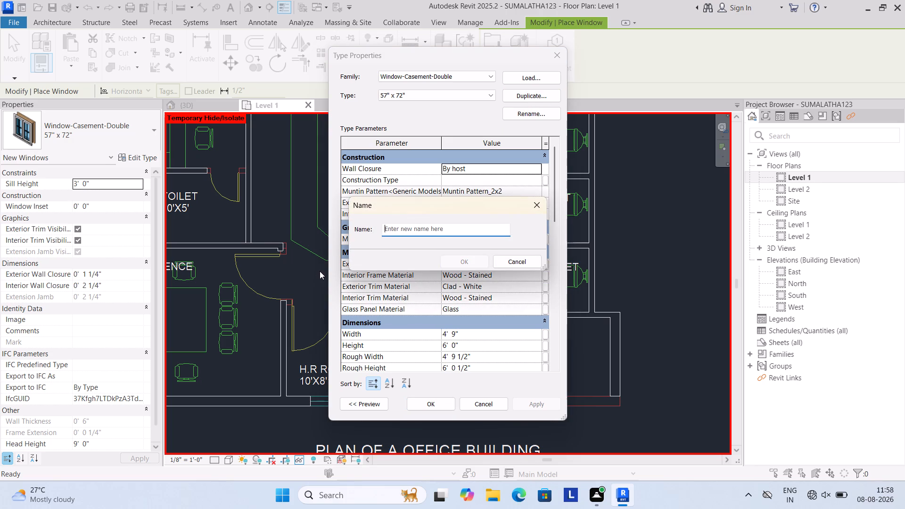
{"action": "key", "text": "6"}
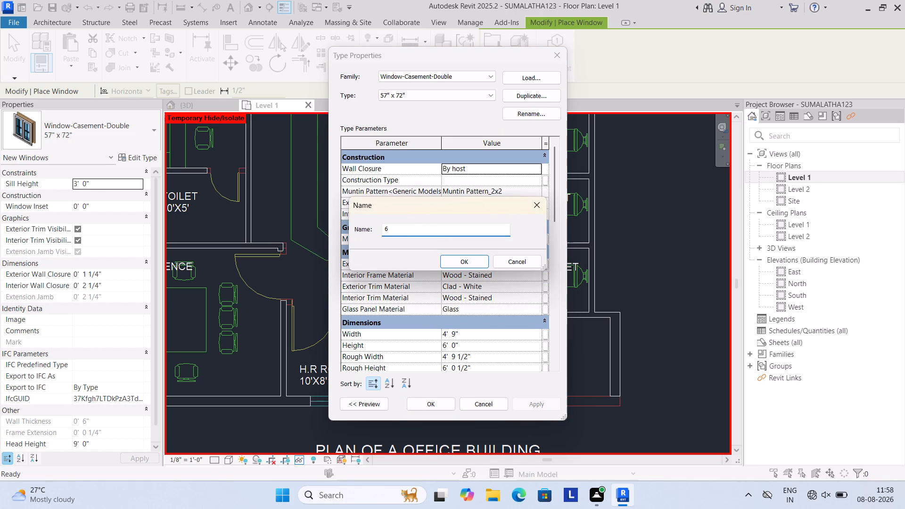
{"action": "key", "text": "apostrophe"}
{"action": "key", "text": "x"}
{"action": "key", "text": "4"}
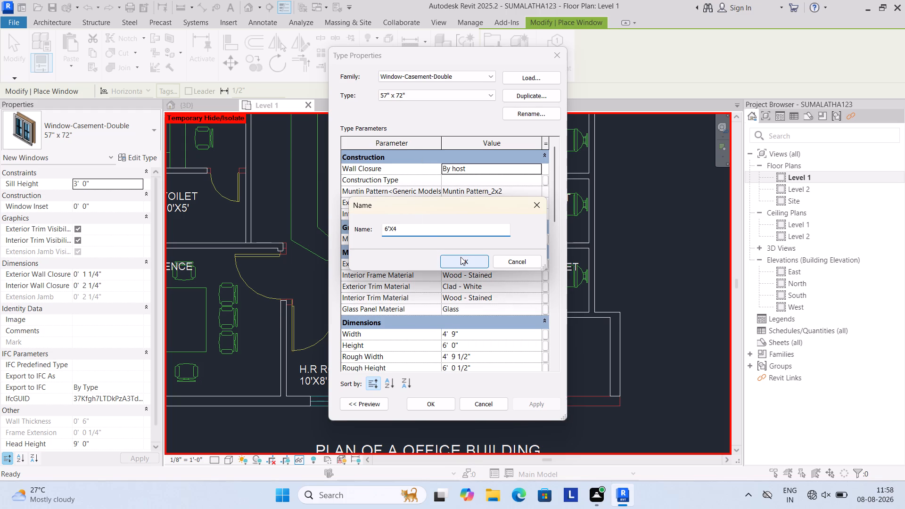
{"action": "key", "text": "apostrophe"}
{"action": "left_click", "coordinate": [462, 258]}
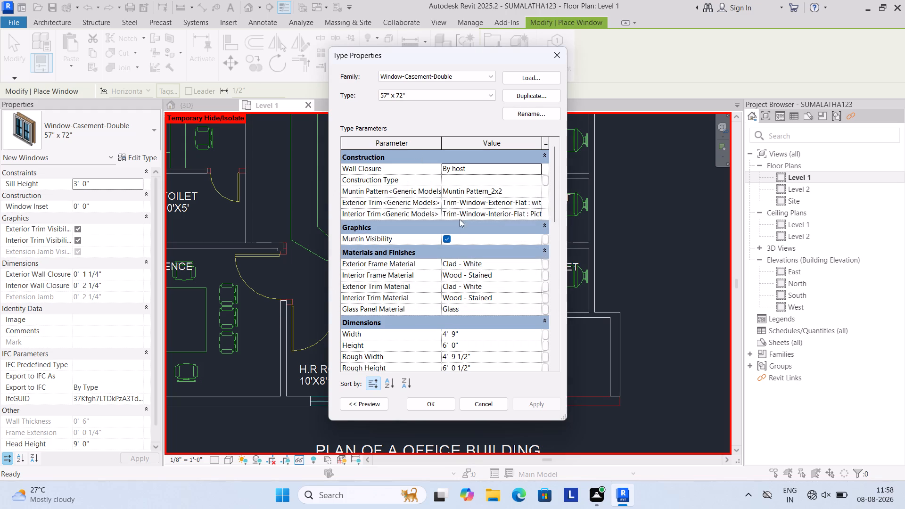
Set the 6'X4' window type's width to 6' and height to 4', and apply the type properties.
{"action": "scroll", "coordinate": [474, 300], "scroll_direction": "down", "scroll_amount": 2}
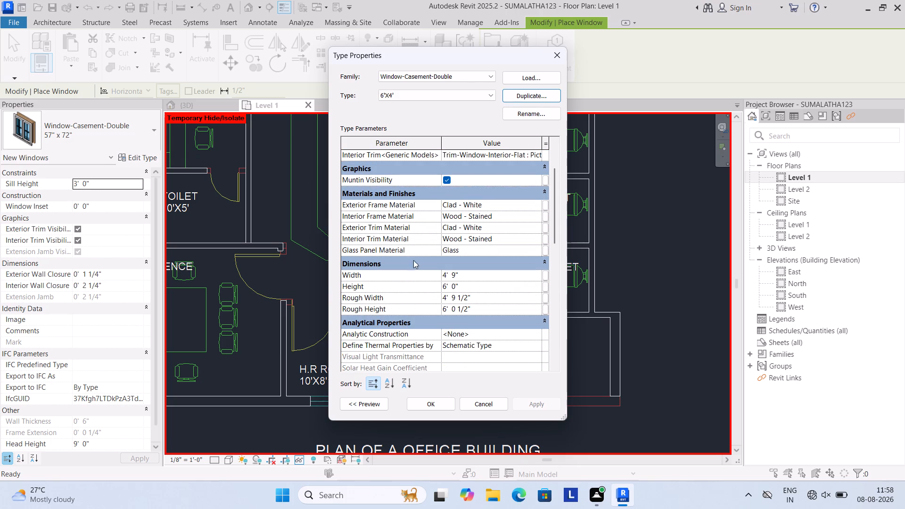
{"action": "left_click", "coordinate": [475, 274]}
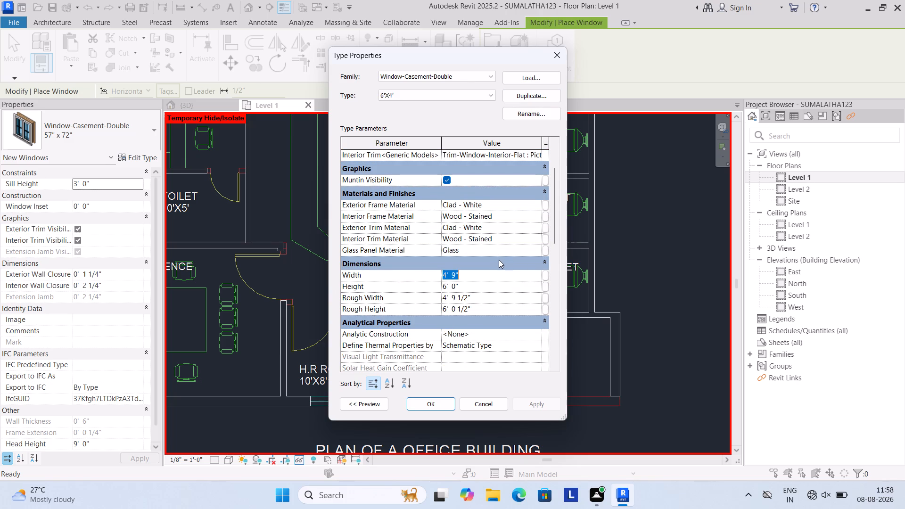
{"action": "key", "text": "BackSpace"}
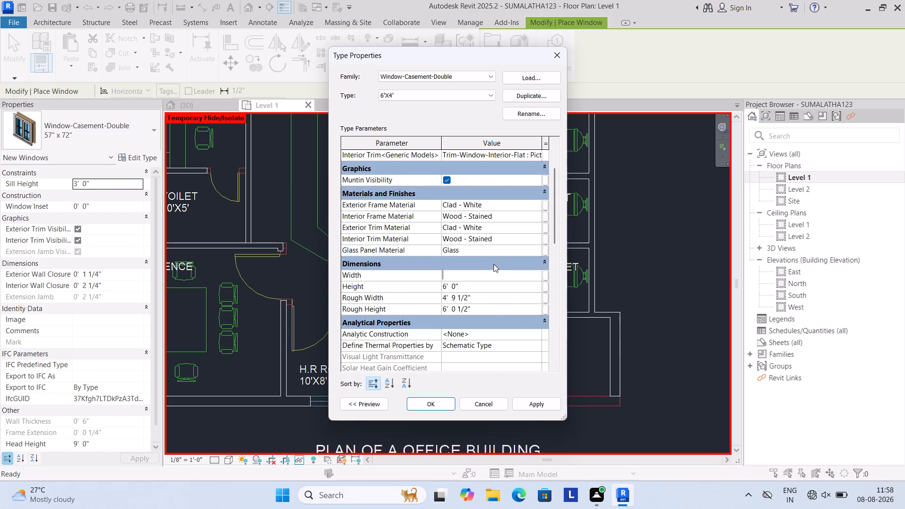
{"action": "key", "text": "6"}
{"action": "key", "text": "semicolon"}
{"action": "key", "text": "BackSpace"}
{"action": "key", "text": "apostrophe"}
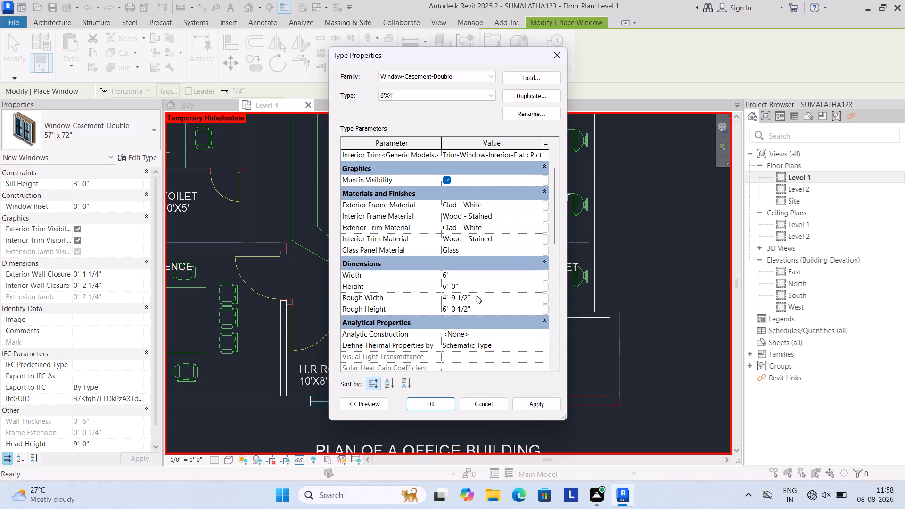
{"action": "left_click", "coordinate": [477, 285]}
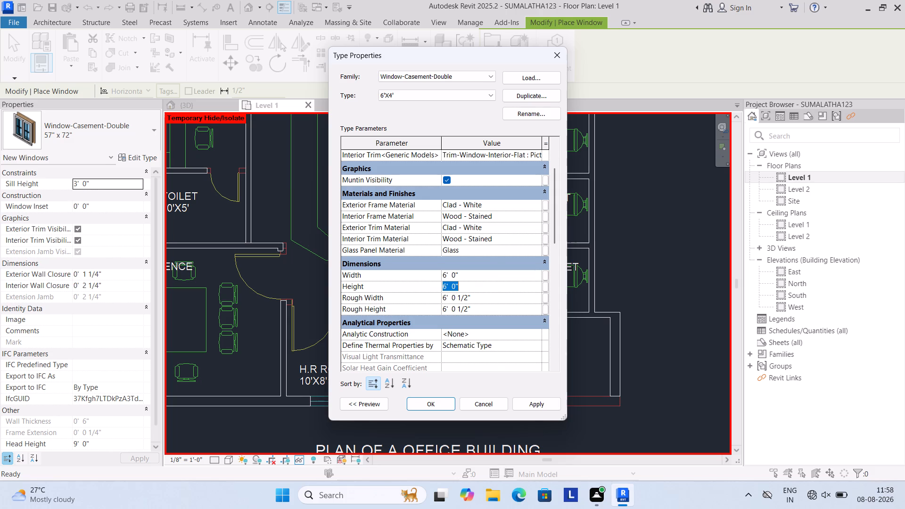
{"action": "key", "text": "BackSpace"}
{"action": "key", "text": "4"}
{"action": "key", "text": "apostrophe"}
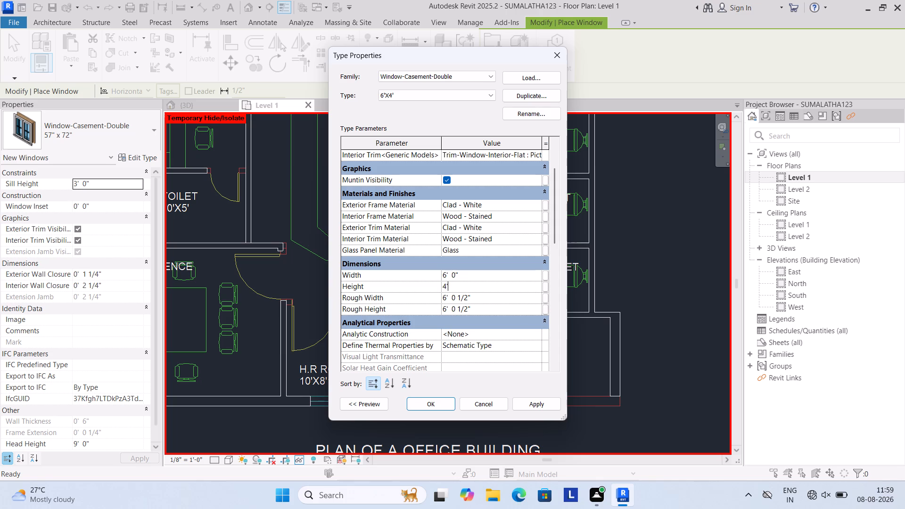
{"action": "scroll", "coordinate": [452, 279], "scroll_direction": "down", "scroll_amount": 2}
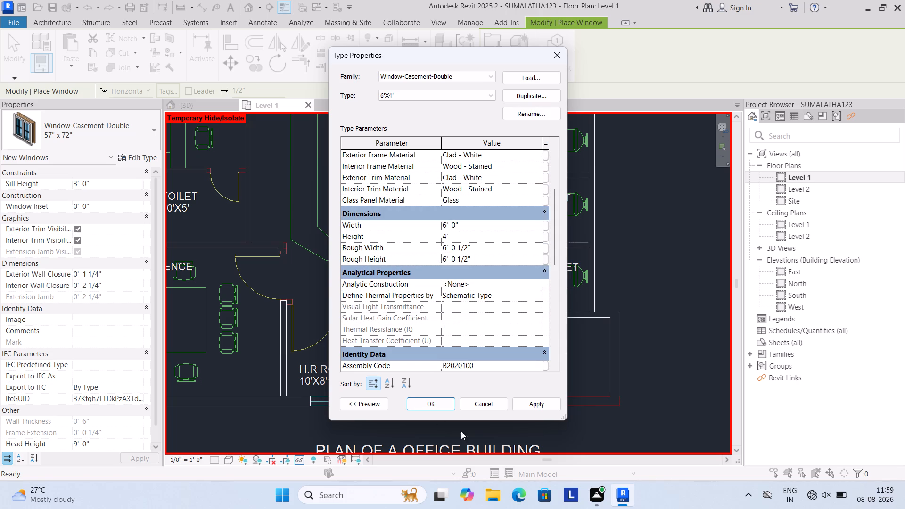
{"action": "left_click", "coordinate": [529, 400]}
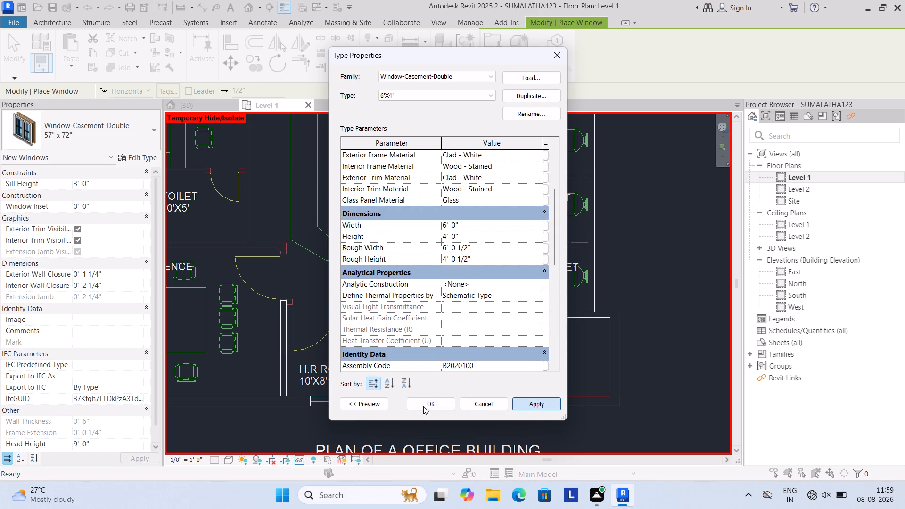
{"action": "left_click", "coordinate": [429, 400]}
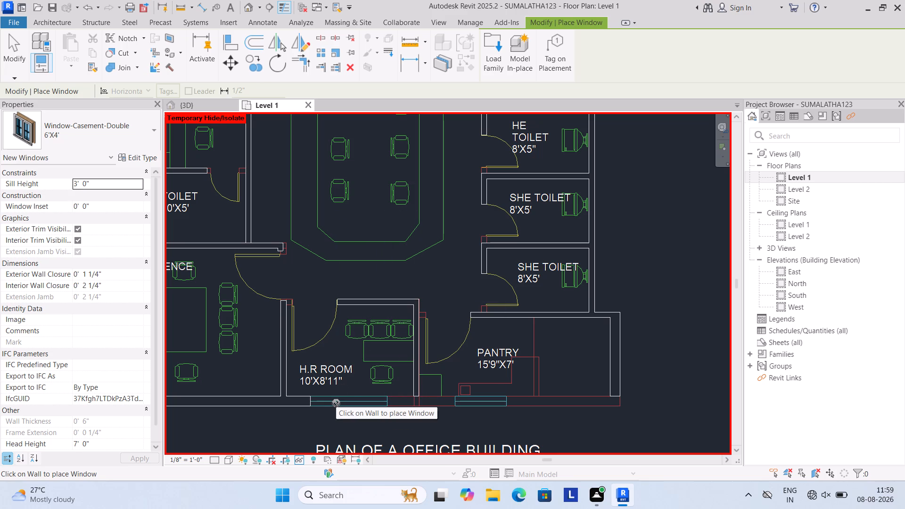
Restore the hidden outer wall and place a 6'X4' casement window in it below the H.R room.
{"action": "key", "text": "h"}
{"action": "key", "text": "r"}
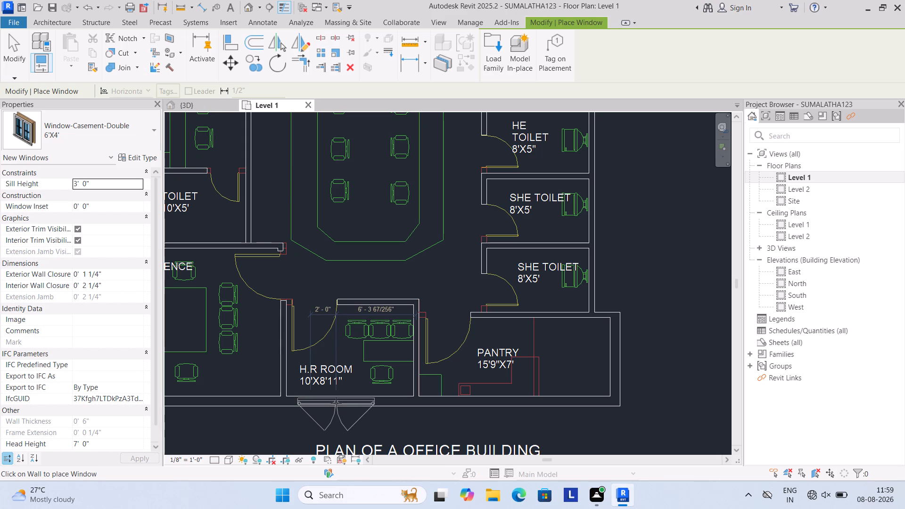
{"action": "scroll", "coordinate": [355, 403], "scroll_direction": "up", "scroll_amount": 4}
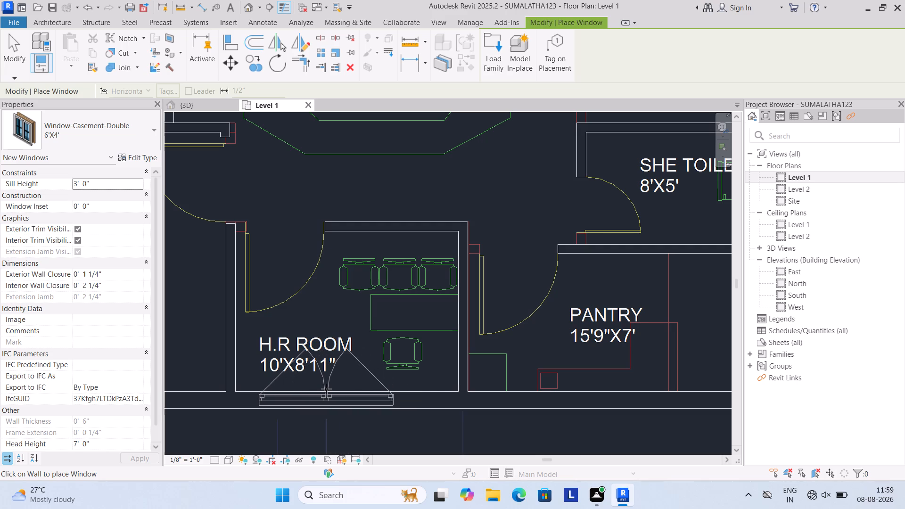
{"action": "left_click", "coordinate": [326, 389]}
{"action": "left_click", "coordinate": [7, 53]}
Temporarily hide the outer wall again and align the H.R room window's pantry-side edge with the window opening in the imported plan.
{"action": "left_click", "coordinate": [425, 402]}
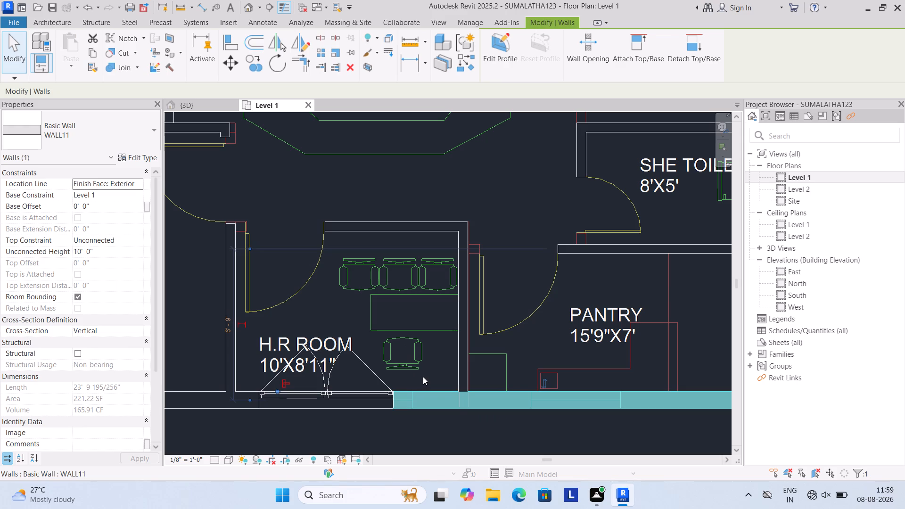
{"action": "type", "text": "HH"}
{"action": "scroll", "coordinate": [405, 397], "scroll_direction": "up", "scroll_amount": 4}
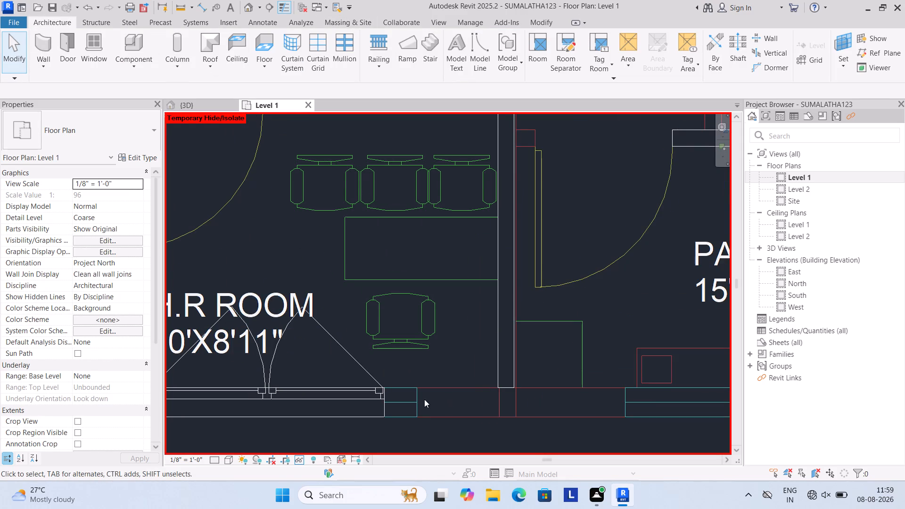
{"action": "left_click", "coordinate": [382, 405]}
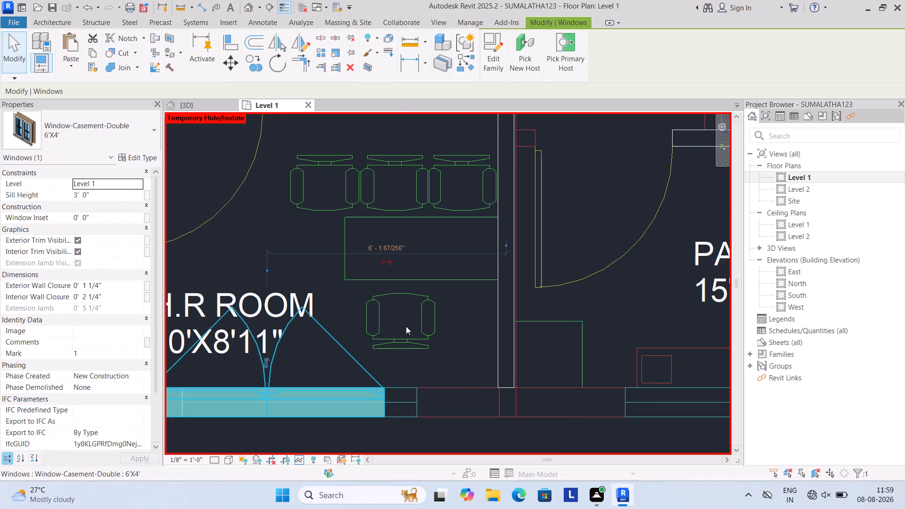
{"action": "left_click", "coordinate": [227, 41]}
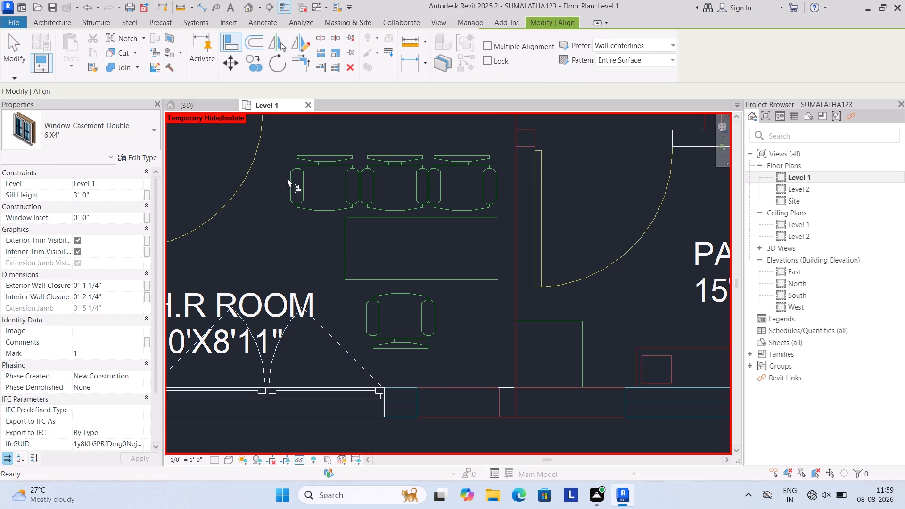
{"action": "scroll", "coordinate": [404, 388], "scroll_direction": "up", "scroll_amount": 7}
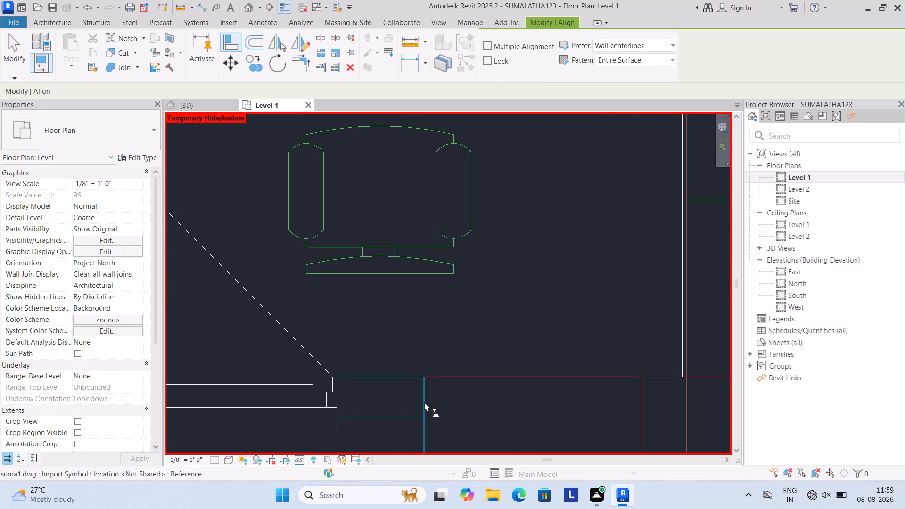
{"action": "left_click", "coordinate": [424, 402]}
{"action": "left_click", "coordinate": [338, 420]}
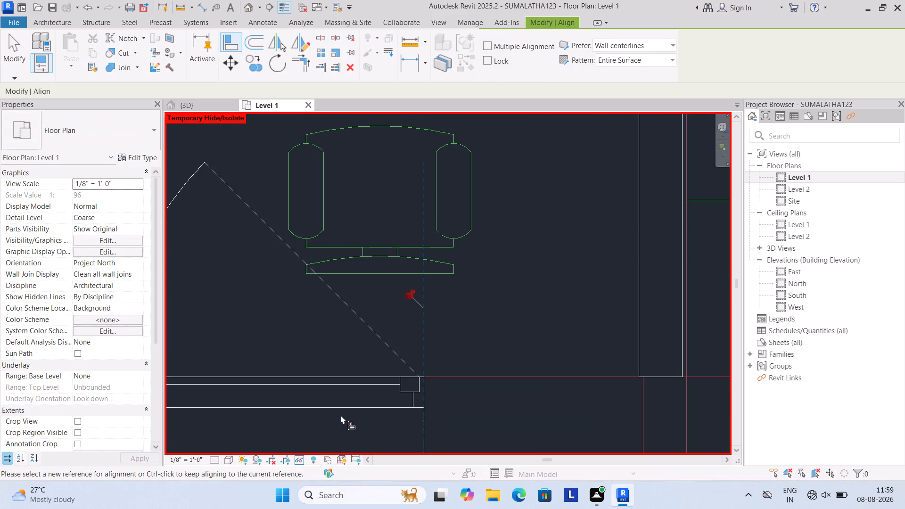
{"action": "scroll", "coordinate": [359, 405], "scroll_direction": "down", "scroll_amount": 7}
{"action": "middle_click_drag", "start_coordinate": [361, 396], "coordinate": [410, 317]}
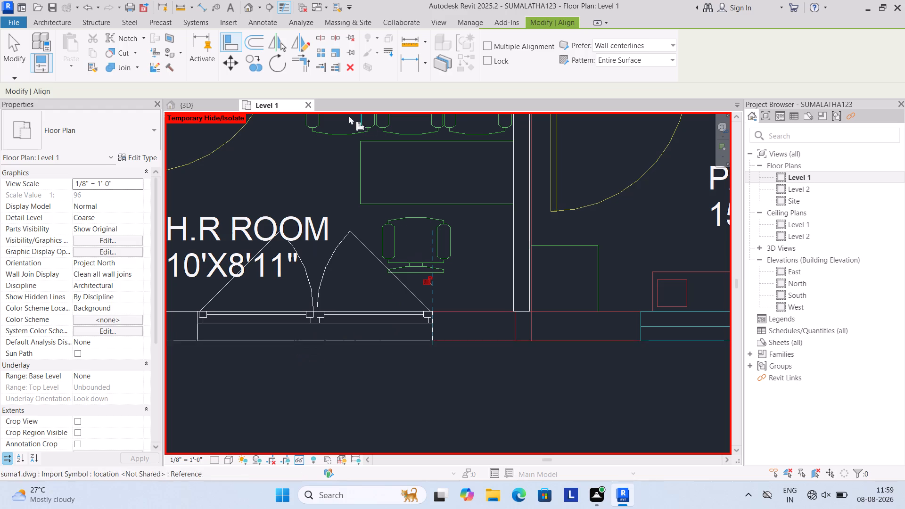
Restore the temporarily hidden outer wall and flip the H.R room window so its sashes swing to the outside.
{"action": "scroll", "coordinate": [458, 313], "scroll_direction": "down", "scroll_amount": 4}
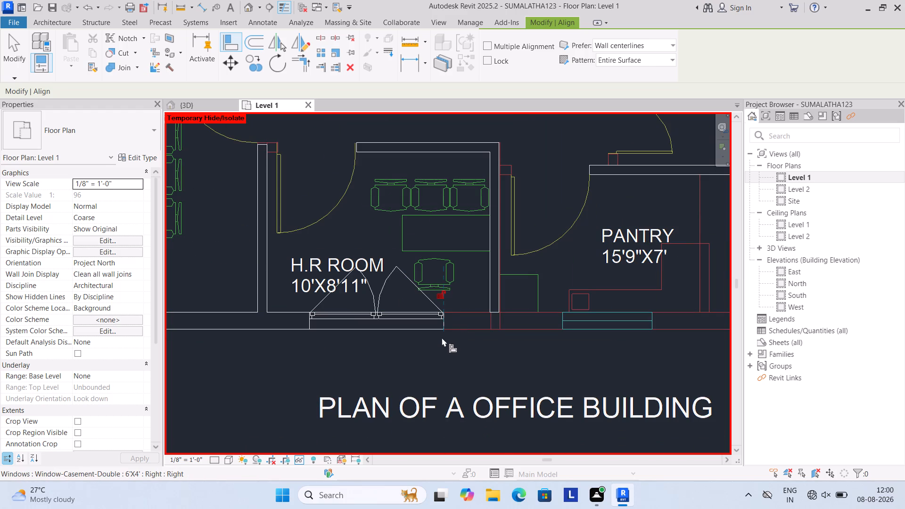
{"action": "type", "text": "HH"}
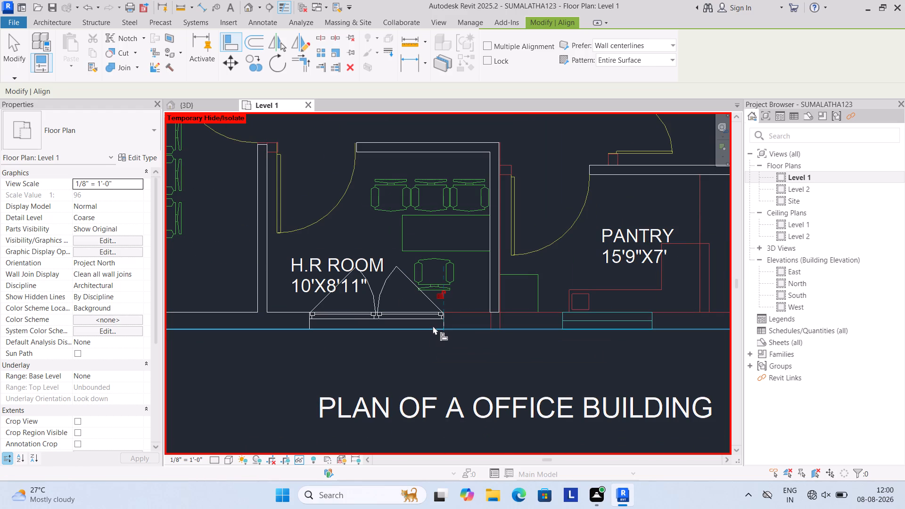
{"action": "type", "text": "HR"}
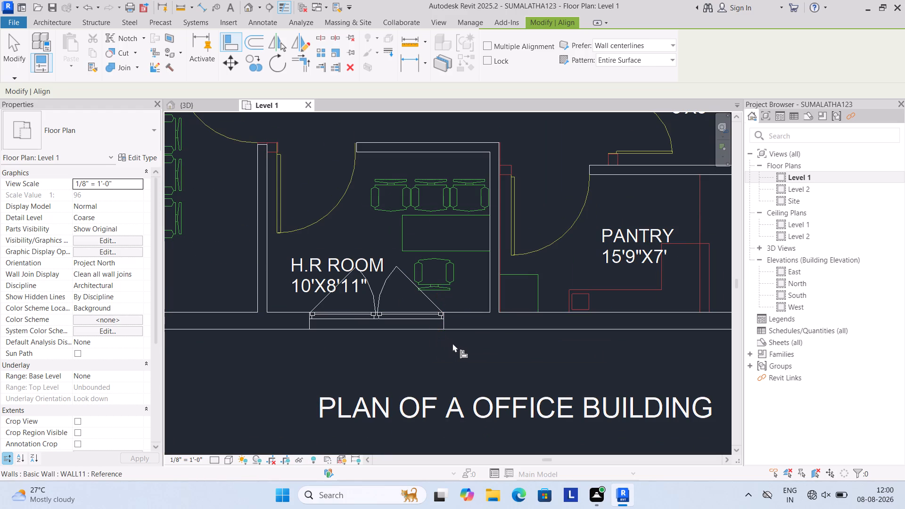
{"action": "left_click", "coordinate": [452, 343]}
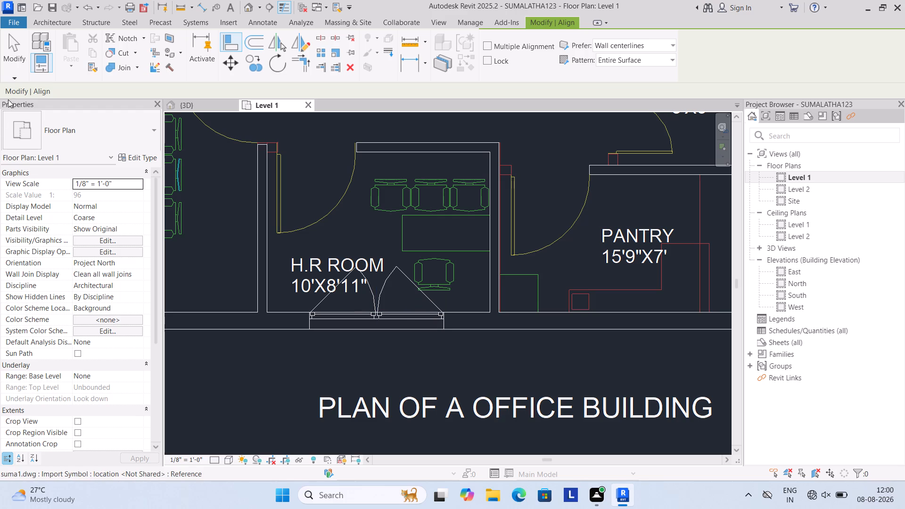
{"action": "left_click", "coordinate": [8, 53]}
{"action": "left_click", "coordinate": [427, 295]}
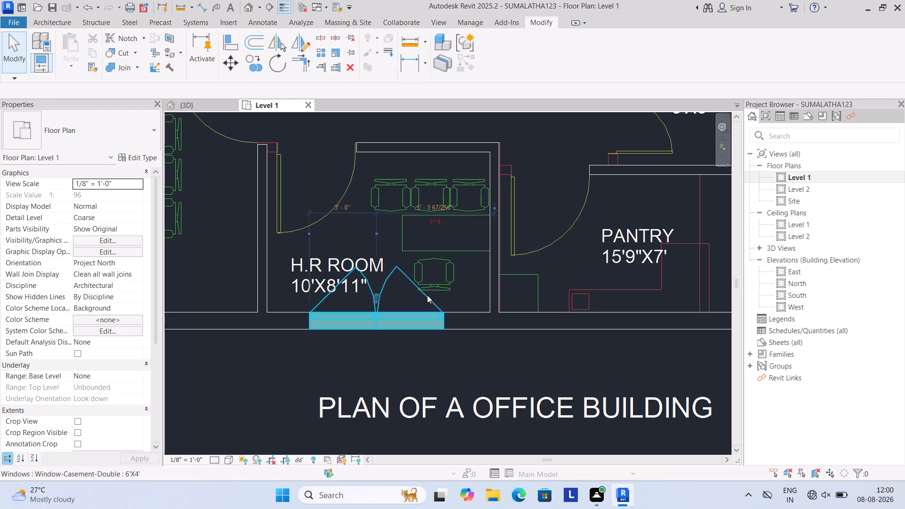
{"action": "key", "text": "space"}
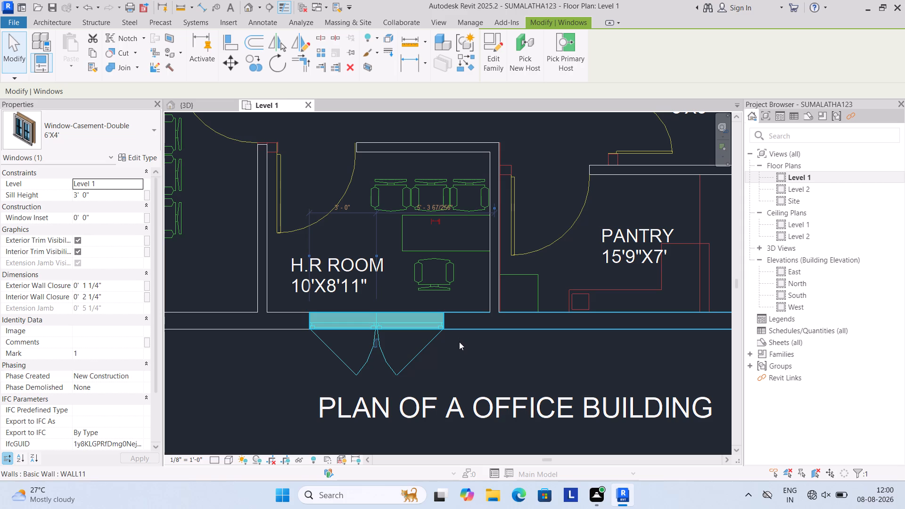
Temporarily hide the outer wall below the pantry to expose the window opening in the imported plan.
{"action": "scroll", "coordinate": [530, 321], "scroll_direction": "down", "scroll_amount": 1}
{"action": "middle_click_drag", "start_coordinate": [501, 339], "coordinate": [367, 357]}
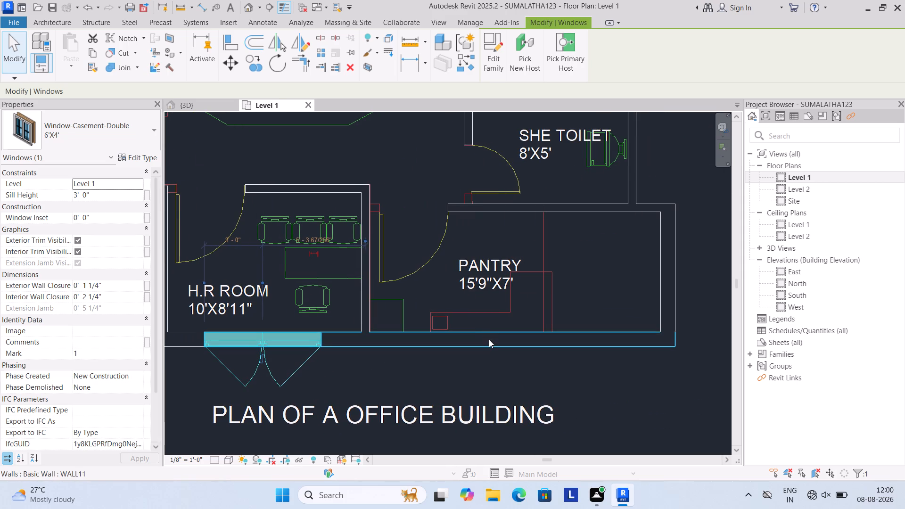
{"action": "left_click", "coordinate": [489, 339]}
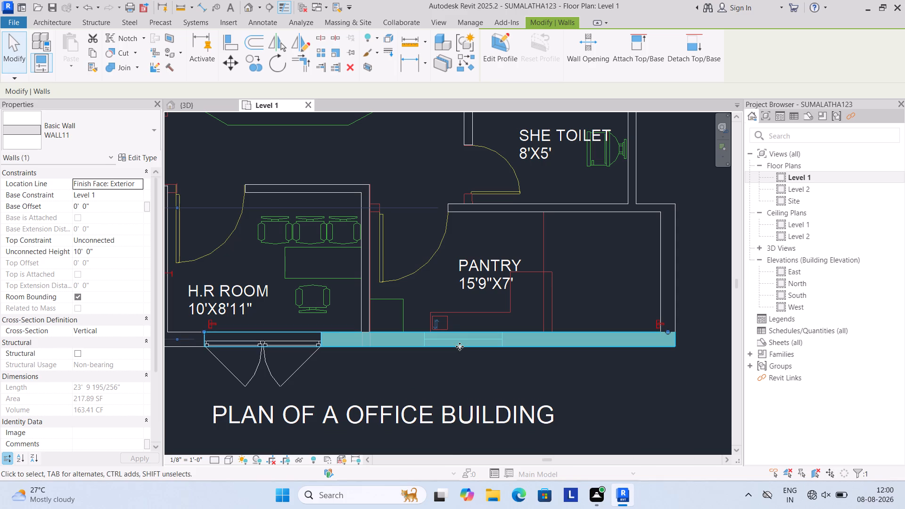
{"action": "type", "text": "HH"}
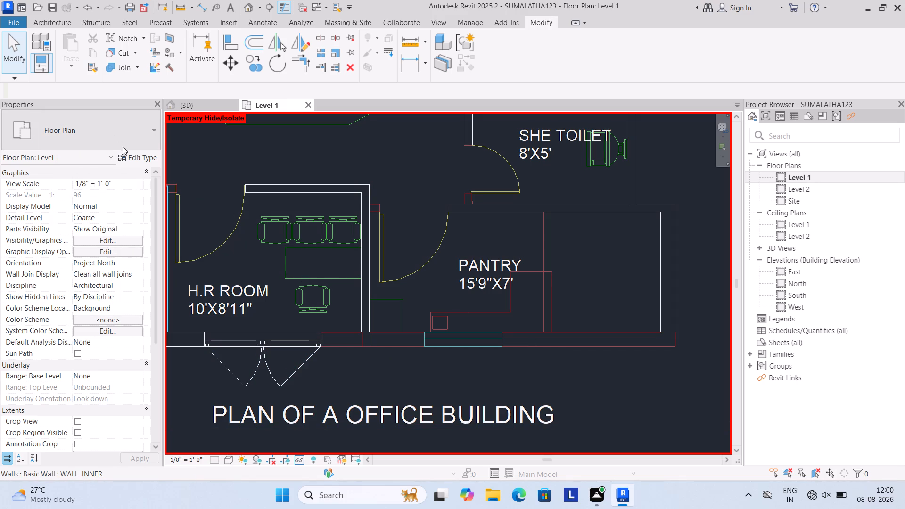
Start the Window tool and duplicate the Window-Casement-Double 6'X4' type as 4'X4'.
{"action": "left_click", "coordinate": [54, 22]}
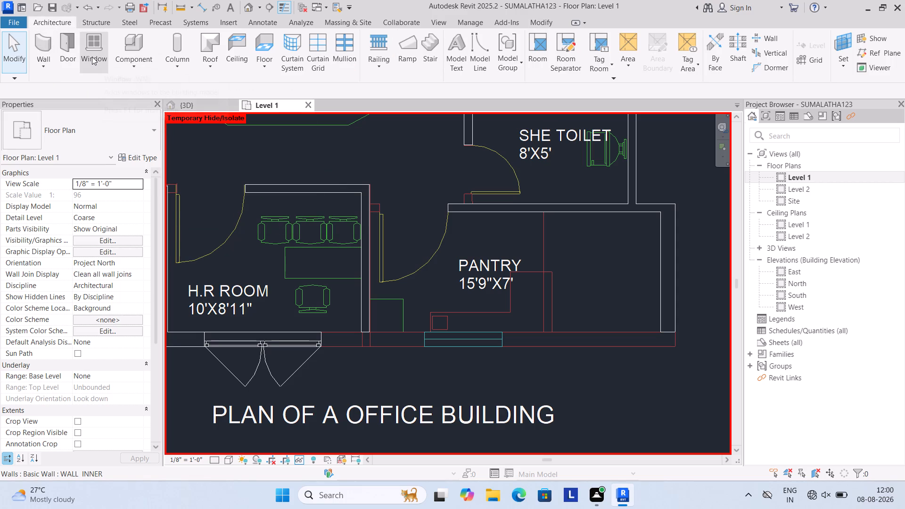
{"action": "left_click", "coordinate": [92, 57]}
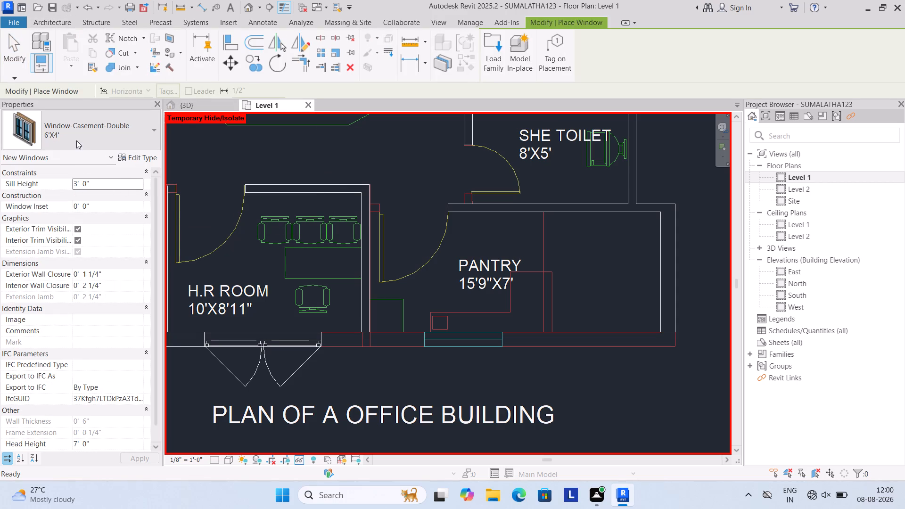
{"action": "left_click", "coordinate": [140, 159]}
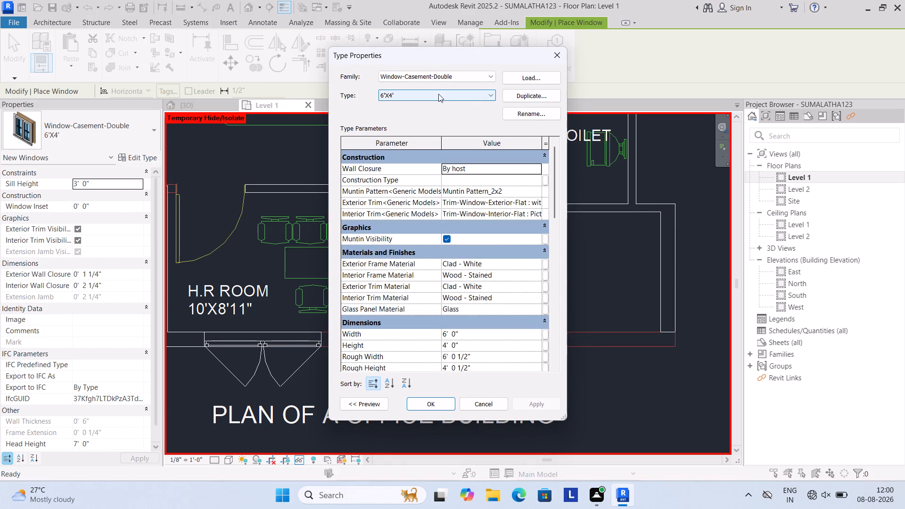
{"action": "left_click", "coordinate": [453, 92]}
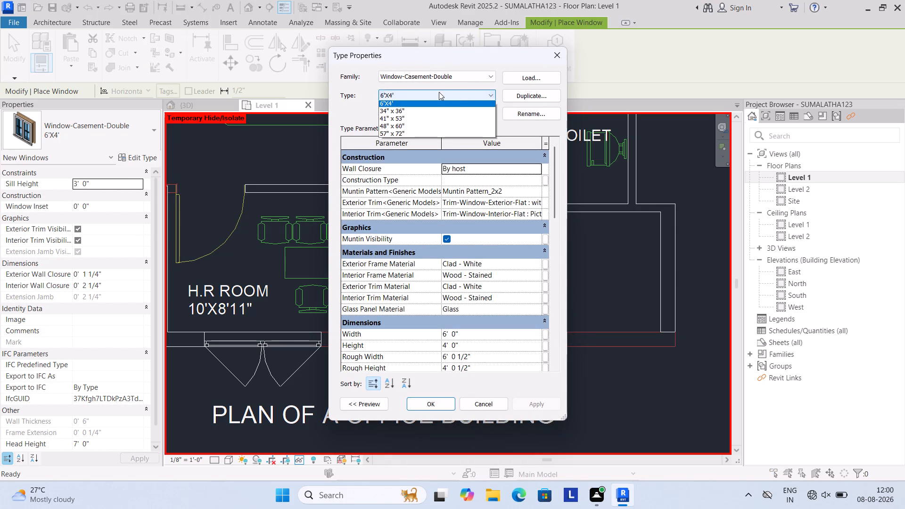
{"action": "left_click", "coordinate": [439, 92]}
{"action": "key", "text": "BackSpace"}
{"action": "key", "text": "BackSpace"}
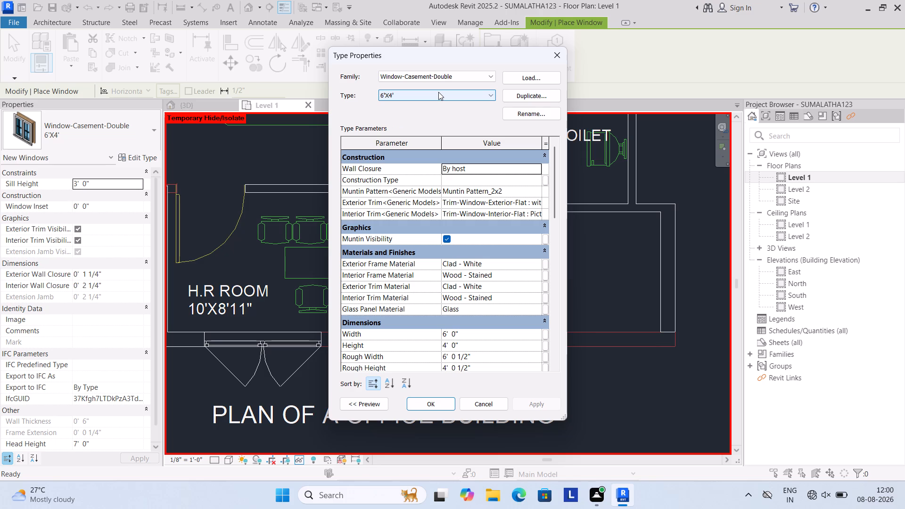
{"action": "left_click", "coordinate": [521, 97]}
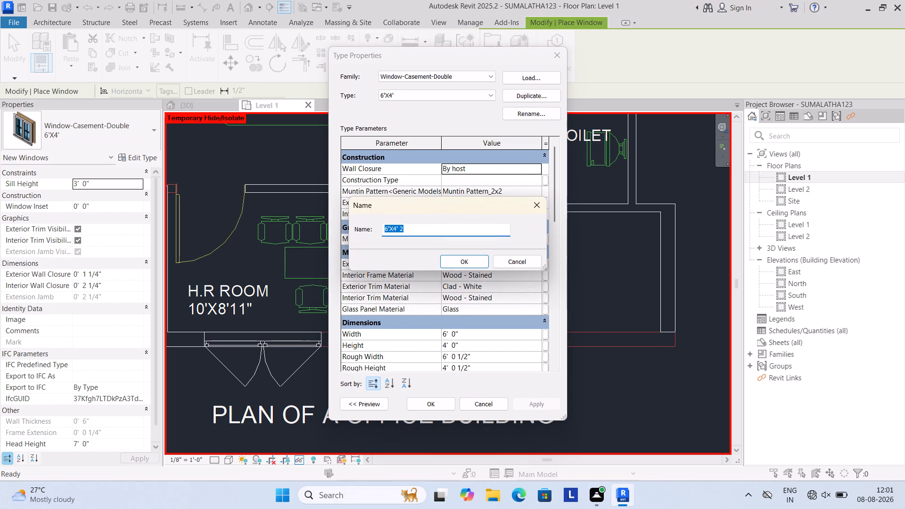
{"action": "key", "text": "BackSpace"}
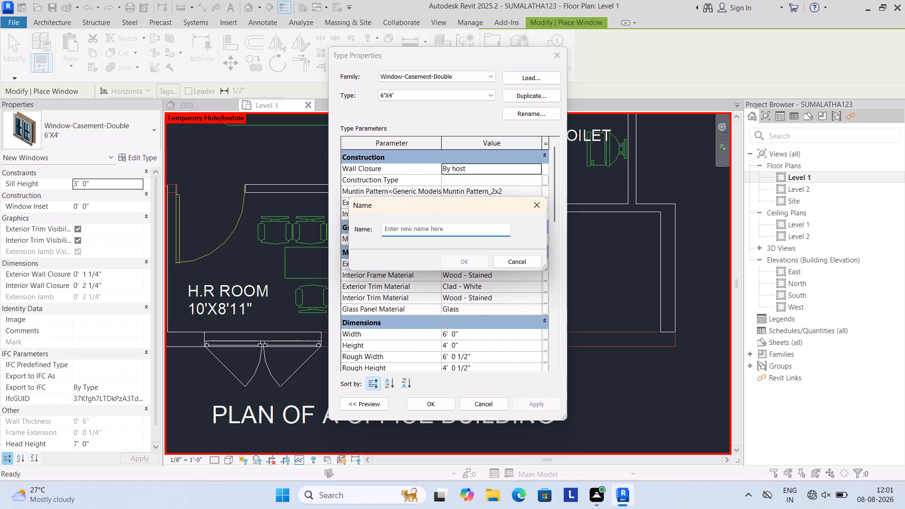
{"action": "key", "text": "4"}
{"action": "key", "text": "apostrophe"}
{"action": "key", "text": "x"}
{"action": "key", "text": "4"}
{"action": "key", "text": "apostrophe"}
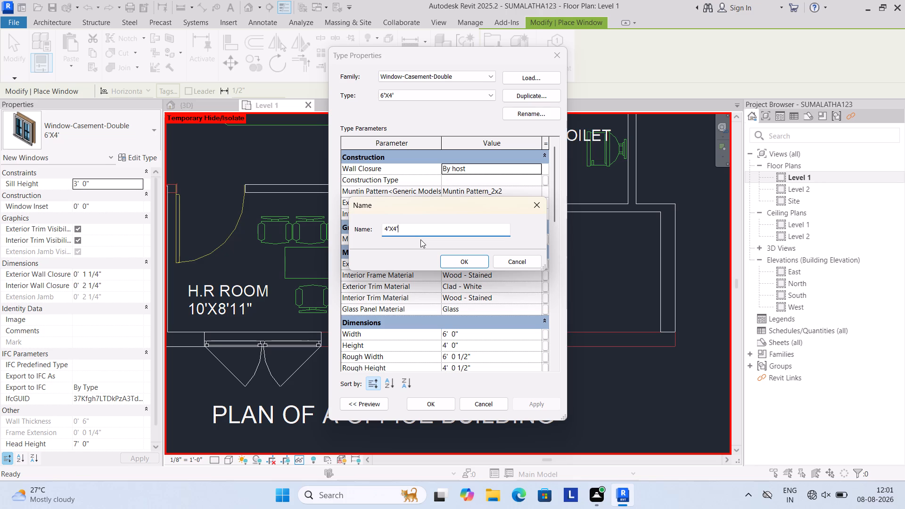
{"action": "left_click", "coordinate": [461, 261]}
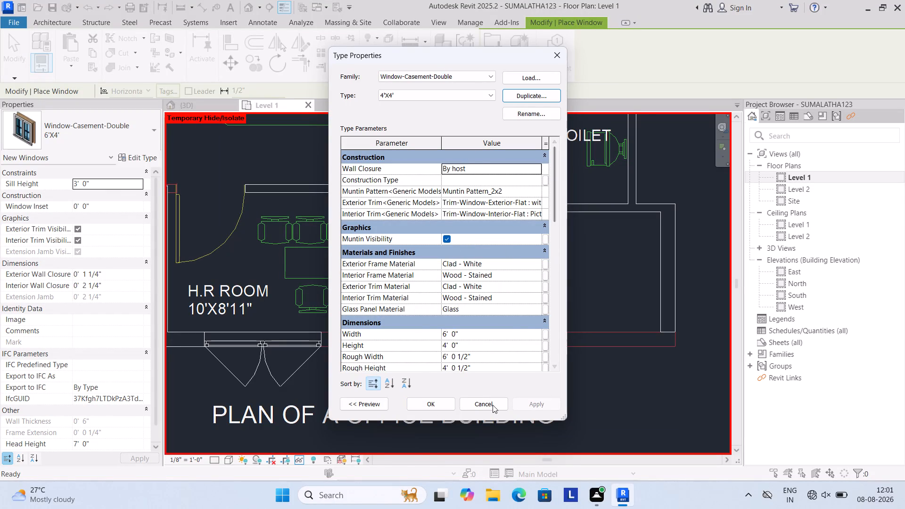
{"action": "left_click", "coordinate": [434, 402]}
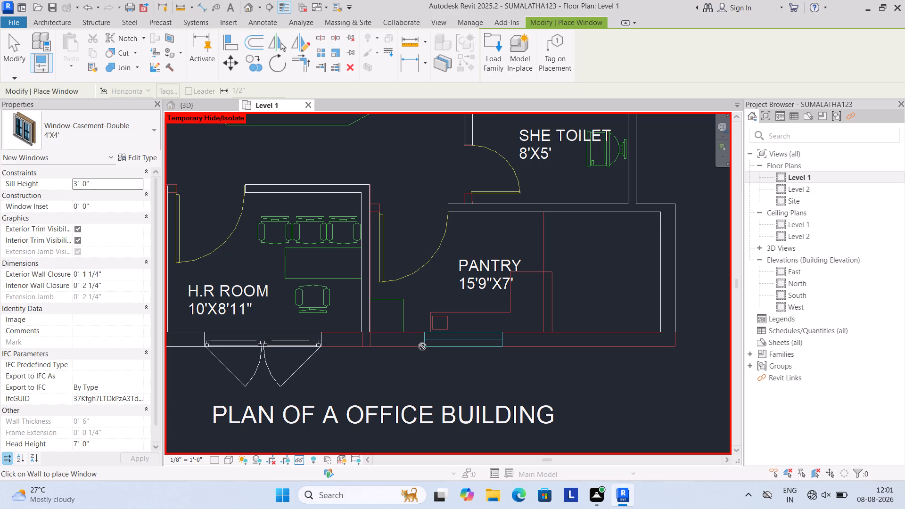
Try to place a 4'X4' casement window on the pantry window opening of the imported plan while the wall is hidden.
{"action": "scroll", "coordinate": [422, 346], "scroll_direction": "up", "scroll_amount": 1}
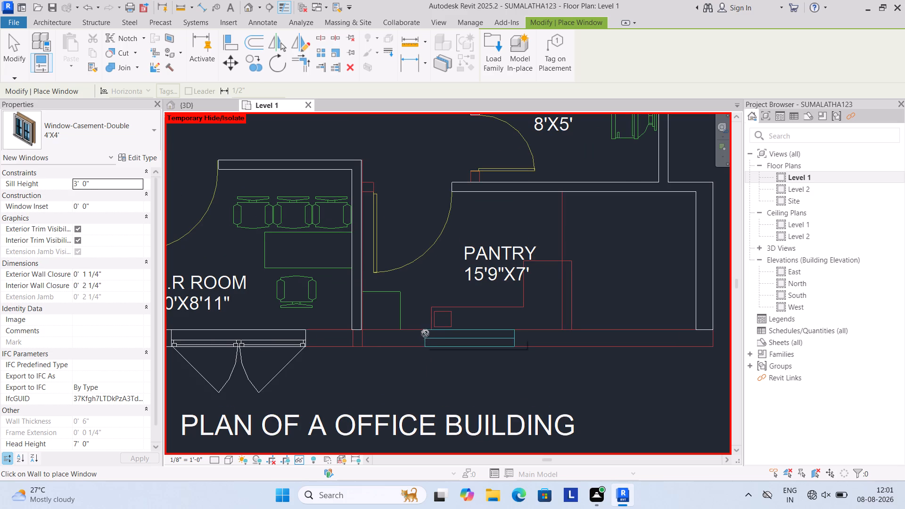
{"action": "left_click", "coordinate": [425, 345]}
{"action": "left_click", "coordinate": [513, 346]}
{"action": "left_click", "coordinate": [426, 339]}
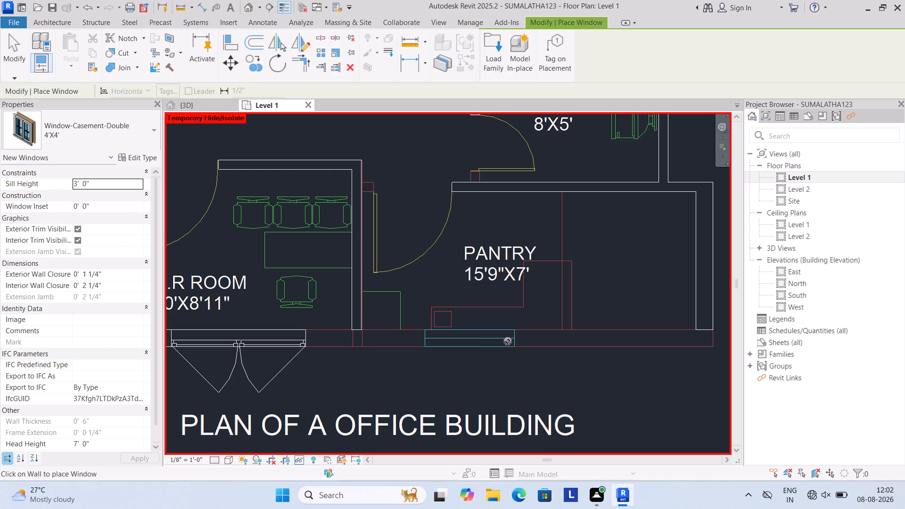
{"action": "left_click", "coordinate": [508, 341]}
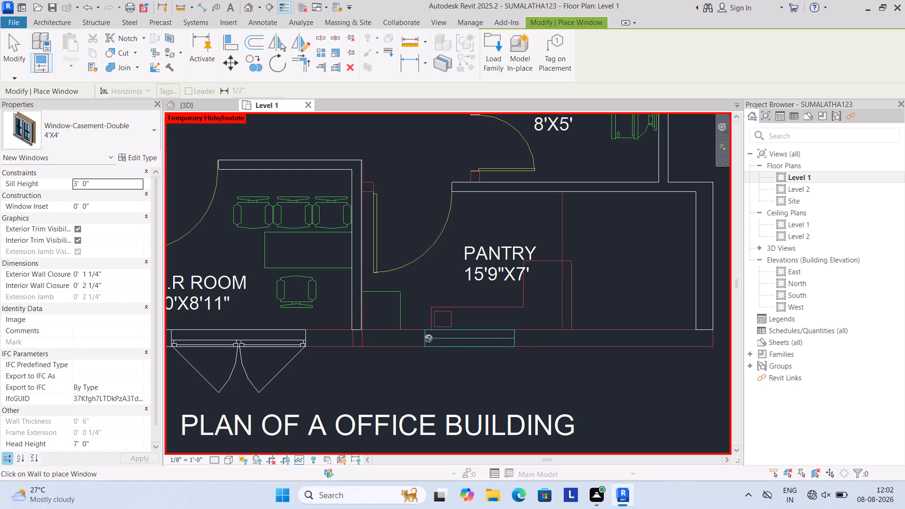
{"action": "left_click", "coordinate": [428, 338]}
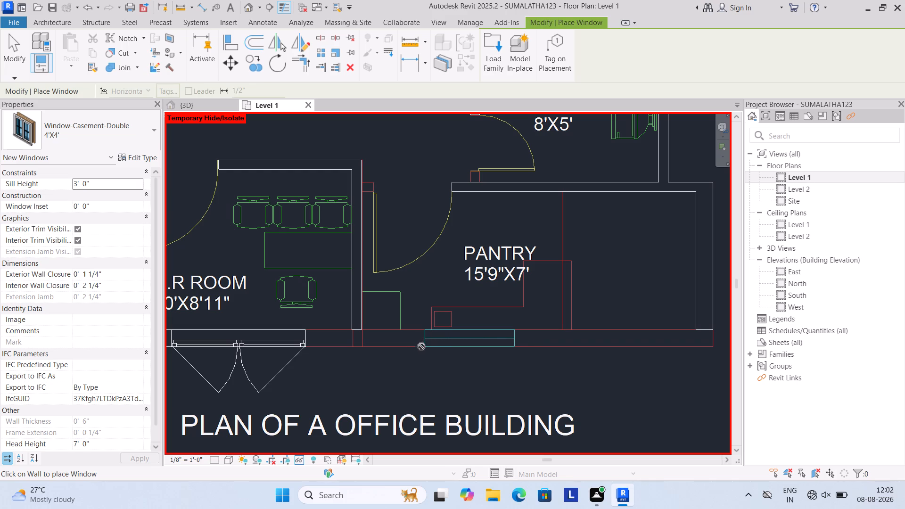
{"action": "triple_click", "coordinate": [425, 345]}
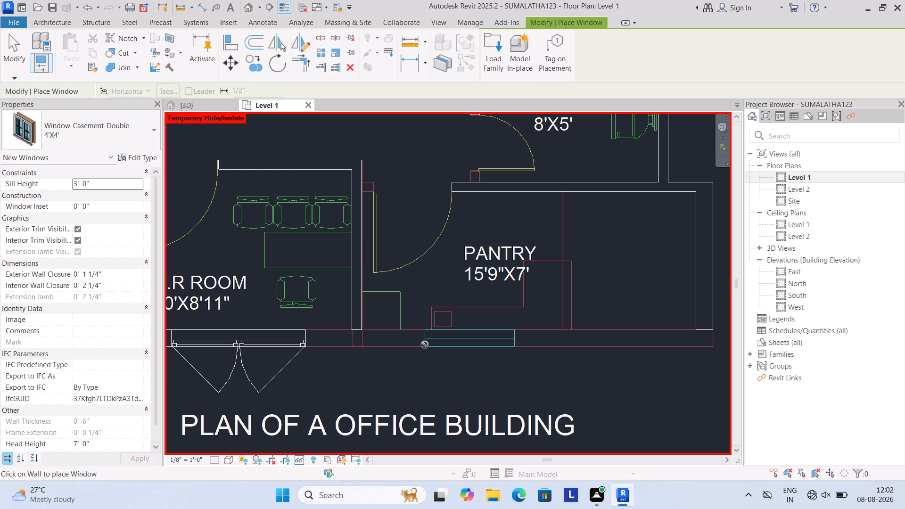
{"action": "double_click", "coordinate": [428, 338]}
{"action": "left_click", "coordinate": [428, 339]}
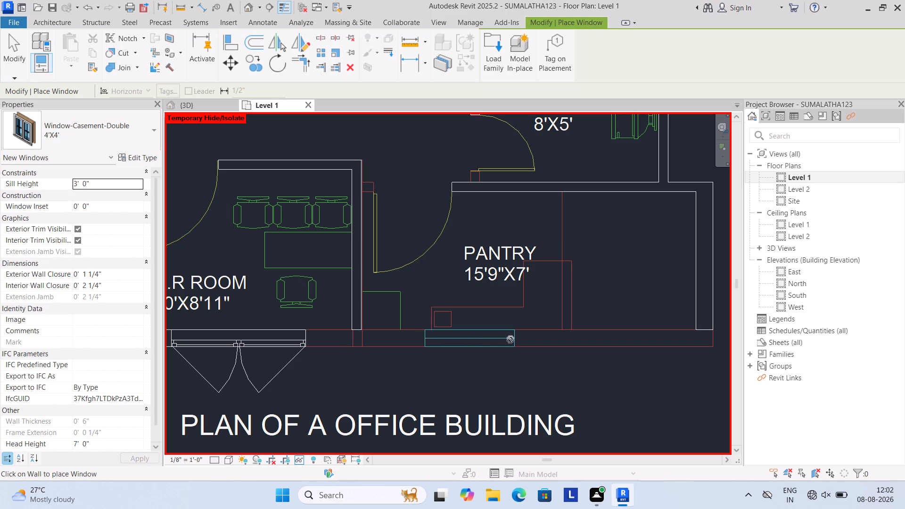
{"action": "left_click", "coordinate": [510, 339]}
Restore the hidden outer wall and place a 4'X4' casement window below the pantry, centred about 4'-11" from the H.R room partition.
{"action": "key", "text": "h"}
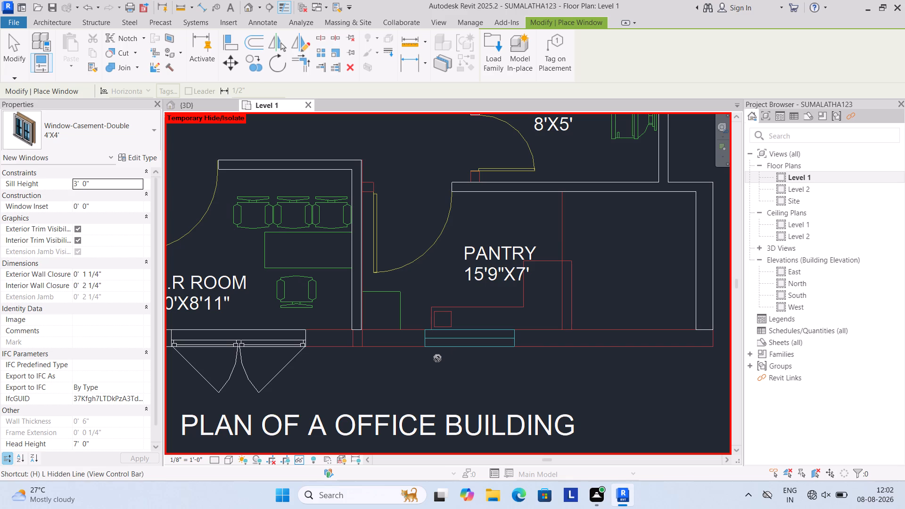
{"action": "key", "text": "r"}
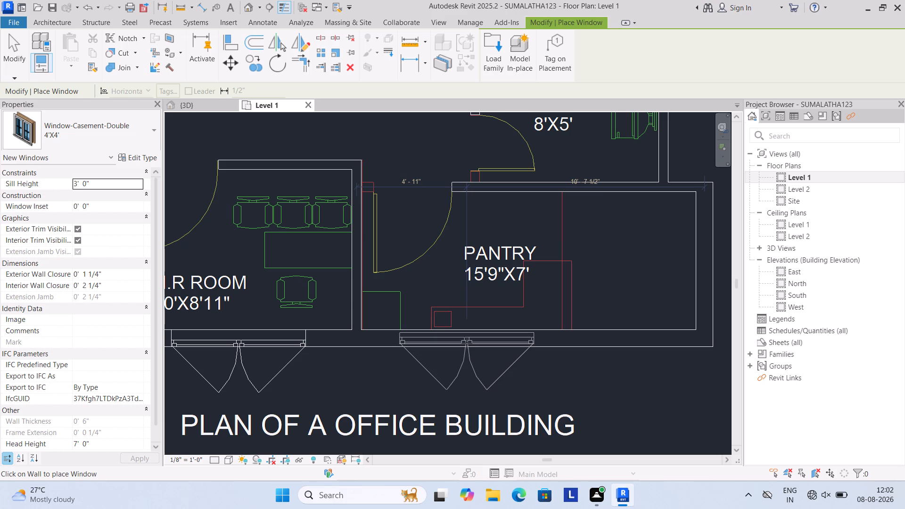
{"action": "left_click", "coordinate": [467, 343]}
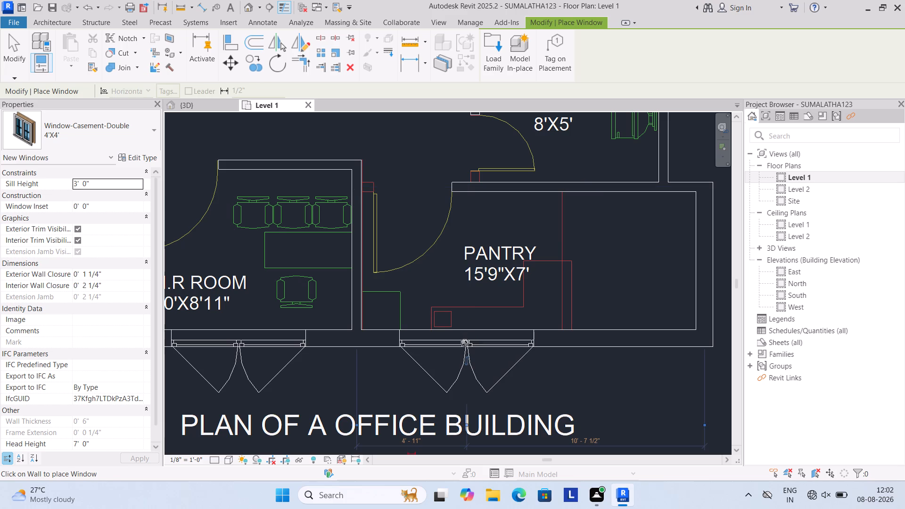
Temporarily hide the 4'X4' casement window just placed in the outer wall below the pantry.
{"action": "type", "text": "HH"}
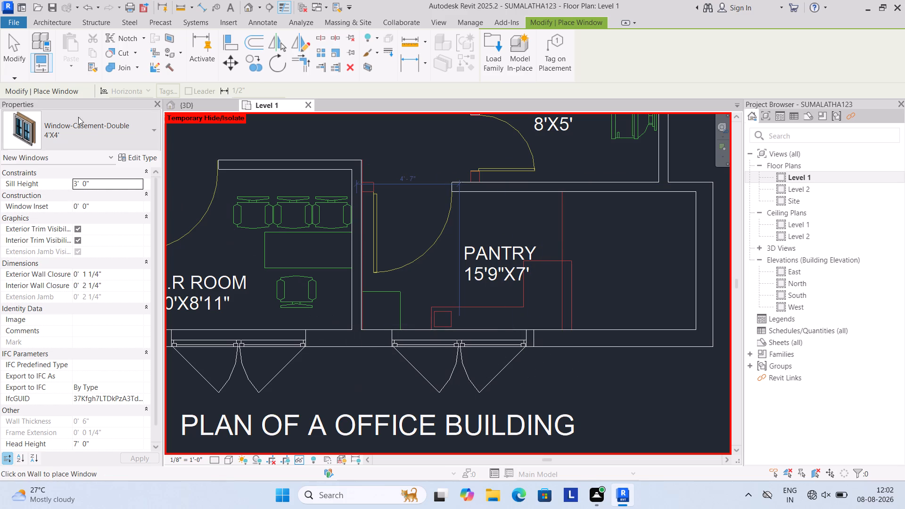
{"action": "left_click", "coordinate": [10, 51]}
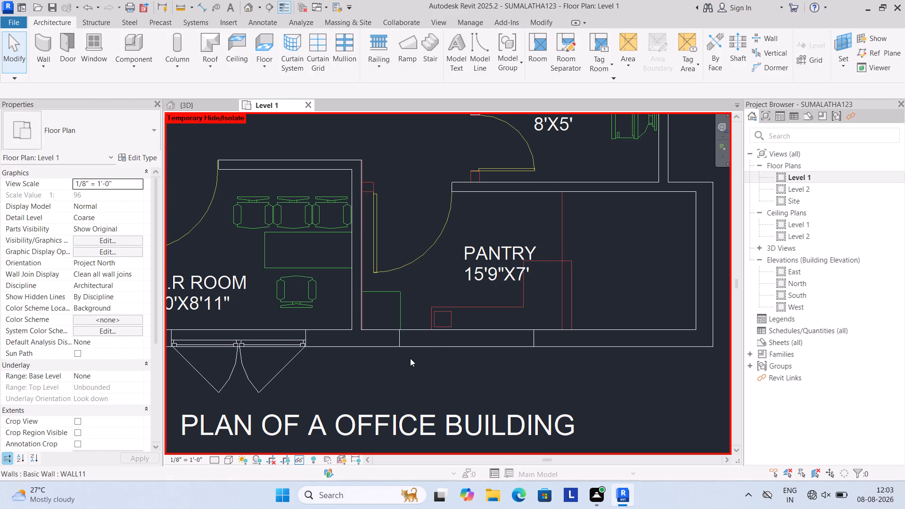
{"action": "left_click", "coordinate": [444, 337]}
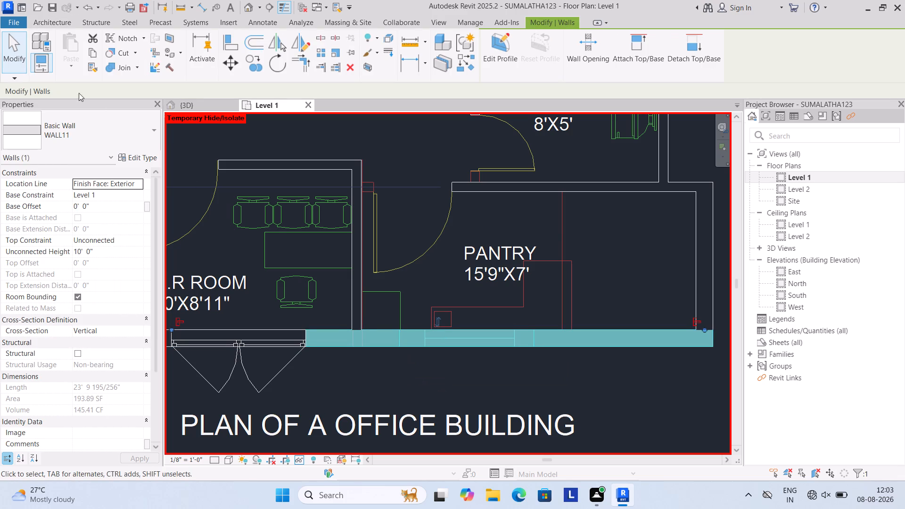
{"action": "left_click", "coordinate": [16, 53]}
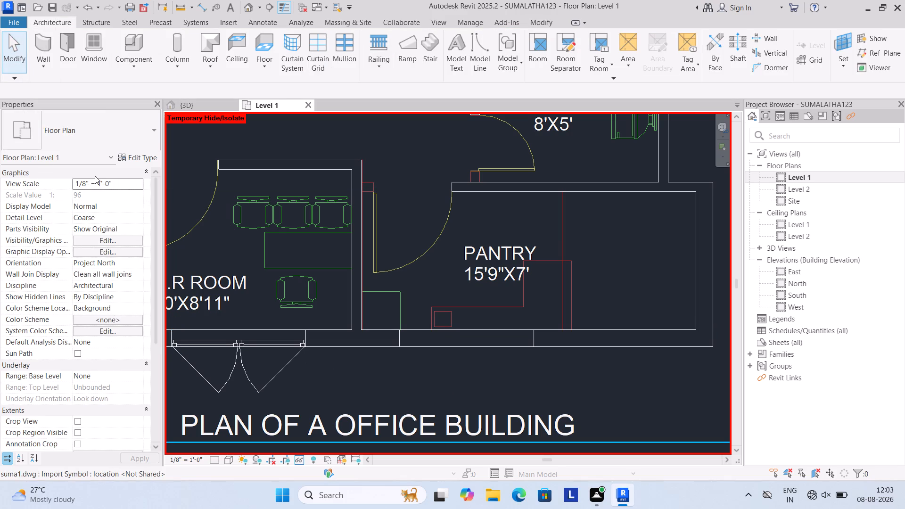
Place a 4'X4' casement window on the plan's window opening below the pantry, centred about 5'-0" from the H.R room partition.
{"action": "left_click", "coordinate": [91, 58]}
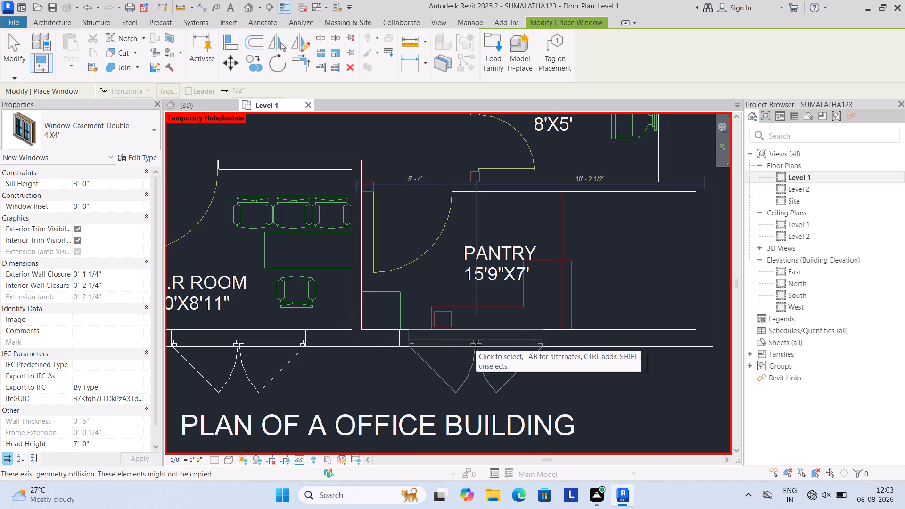
{"action": "left_click", "coordinate": [468, 343]}
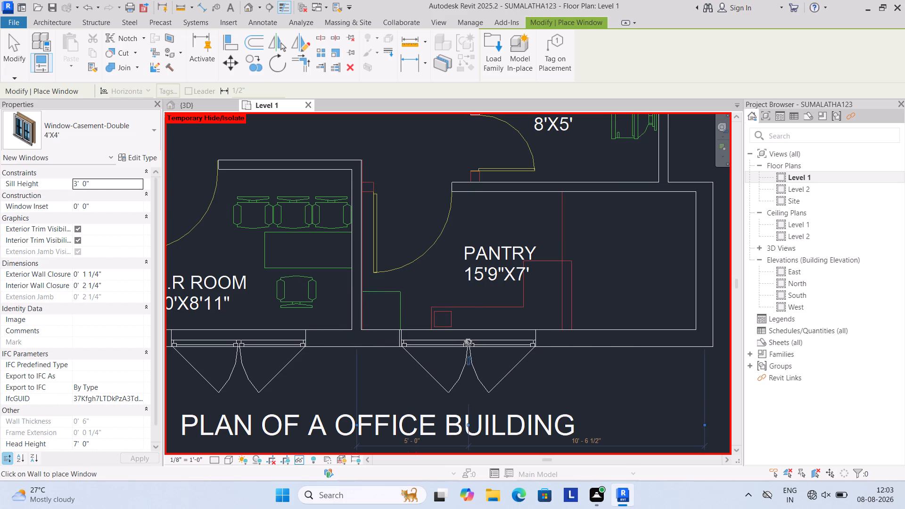
{"action": "left_click", "coordinate": [14, 53]}
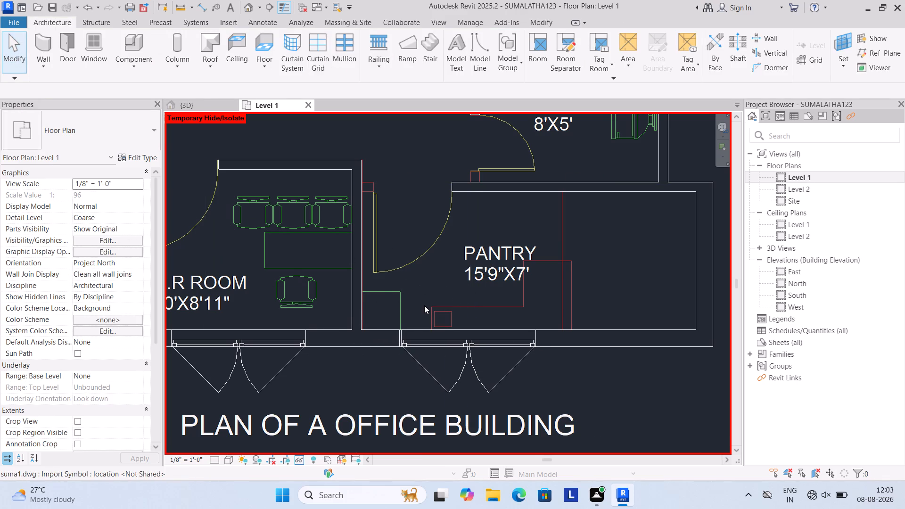
Temporarily hide the outer wall below the pantry to expose the imported plan.
{"action": "left_click", "coordinate": [567, 336]}
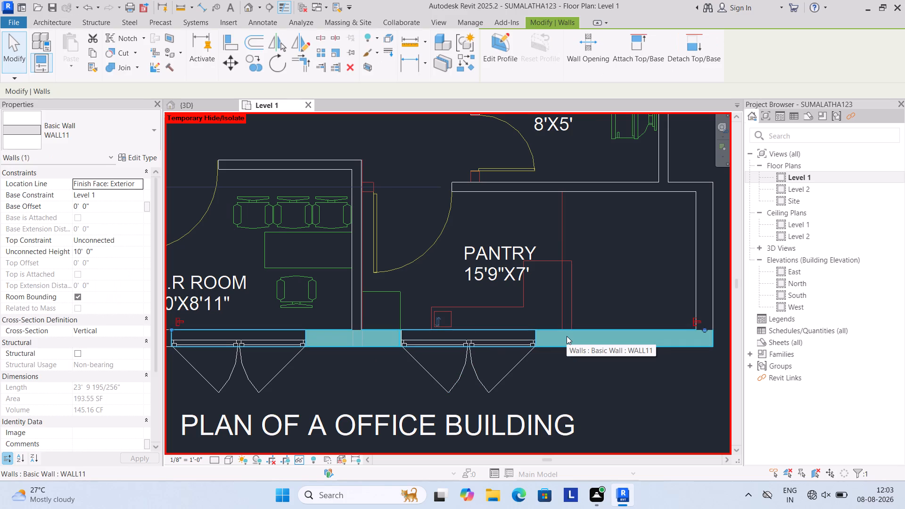
{"action": "type", "text": "HH"}
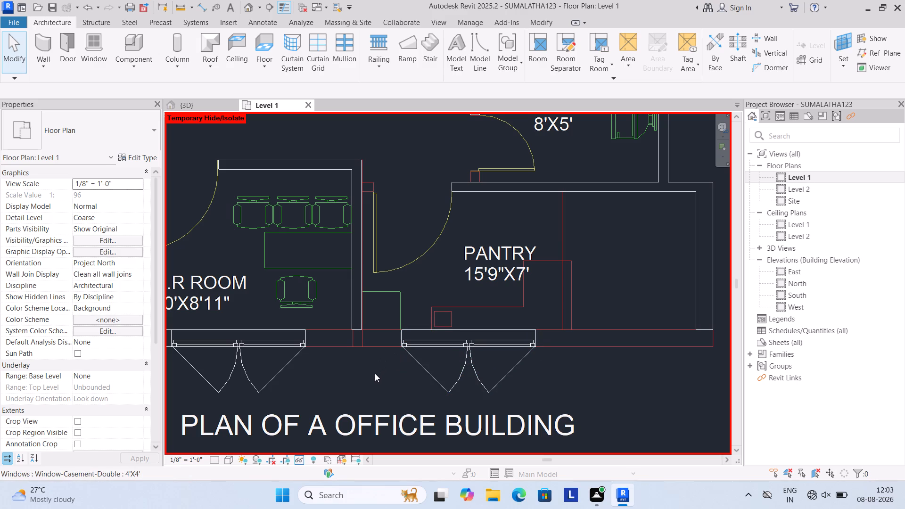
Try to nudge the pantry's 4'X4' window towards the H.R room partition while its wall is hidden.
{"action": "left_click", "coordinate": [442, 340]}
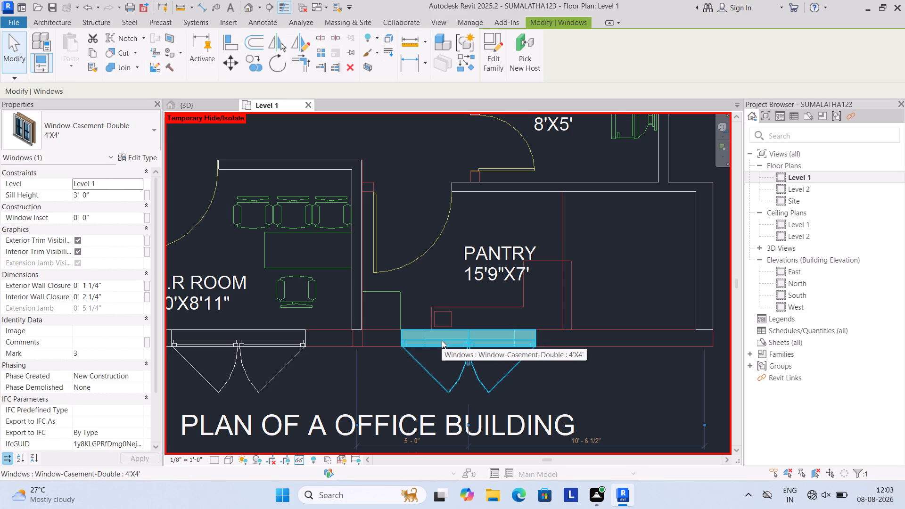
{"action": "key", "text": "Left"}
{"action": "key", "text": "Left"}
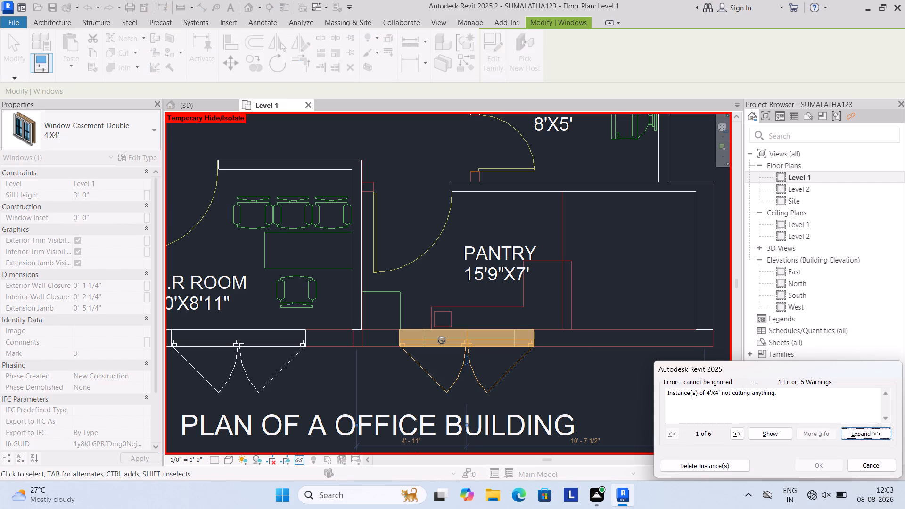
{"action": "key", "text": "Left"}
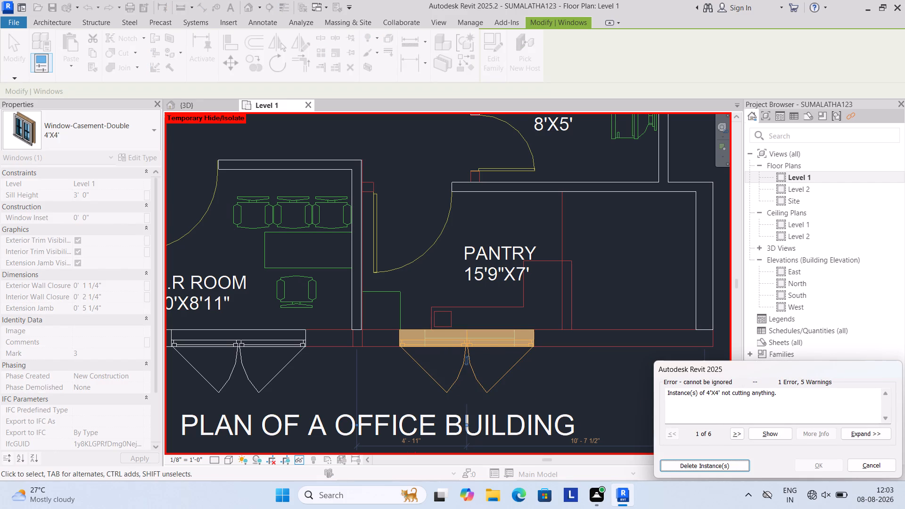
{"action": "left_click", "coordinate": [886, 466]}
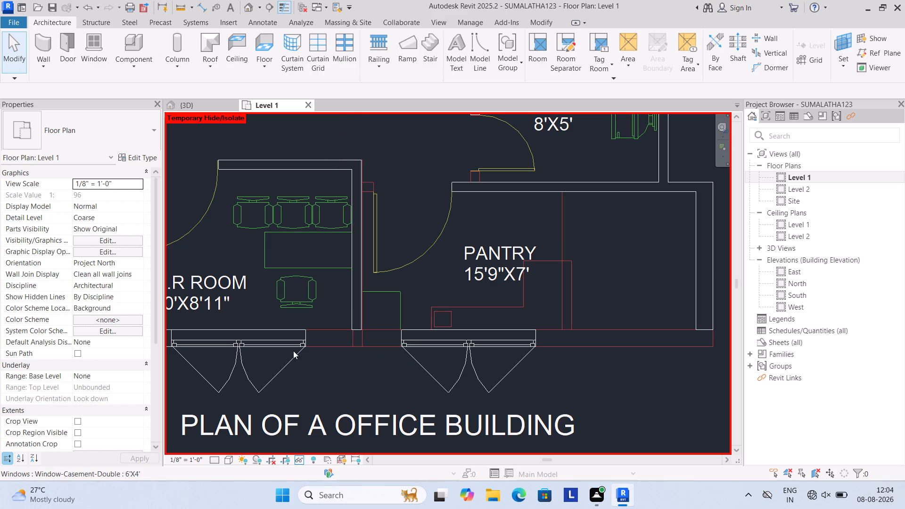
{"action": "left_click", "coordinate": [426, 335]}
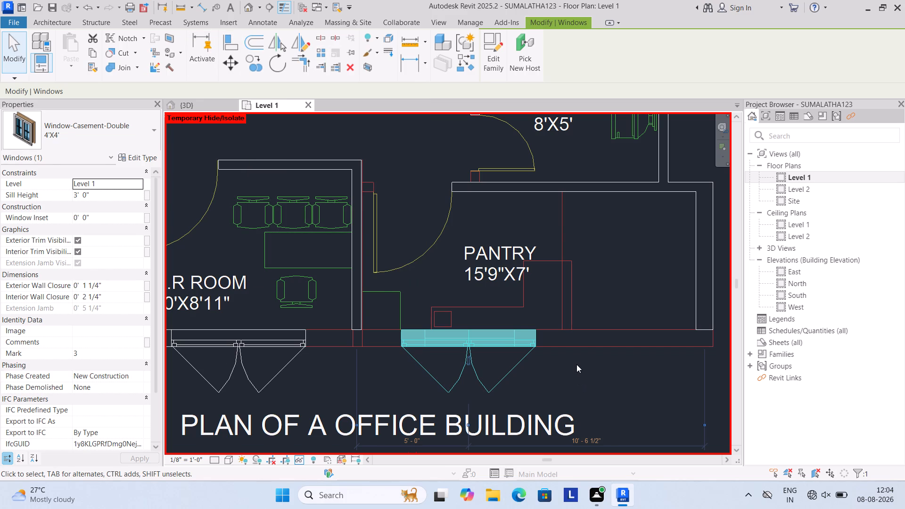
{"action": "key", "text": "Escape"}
Start the Window tool and duplicate the Window-Casement-Double 4'X4' type as 3'X4'.
{"action": "scroll", "coordinate": [208, 376], "scroll_direction": "down", "scroll_amount": 2}
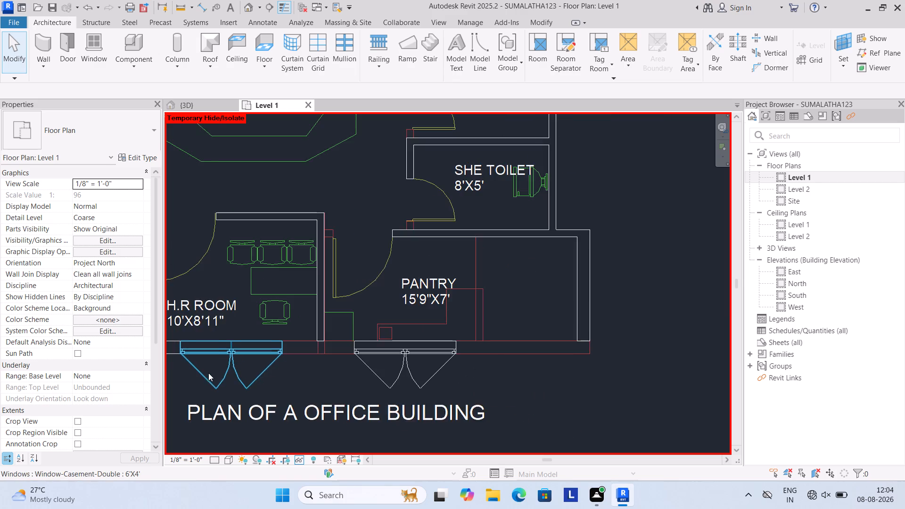
{"action": "scroll", "coordinate": [208, 373], "scroll_direction": "down", "scroll_amount": 3}
{"action": "middle_click_drag", "start_coordinate": [458, 364], "coordinate": [521, 349]}
{"action": "scroll", "coordinate": [521, 349], "scroll_direction": "down", "scroll_amount": 1}
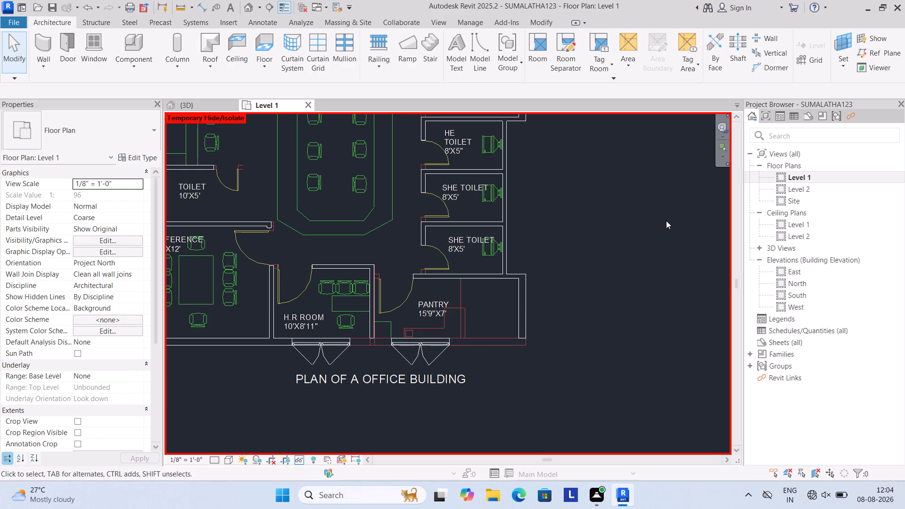
{"action": "left_click", "coordinate": [90, 57]}
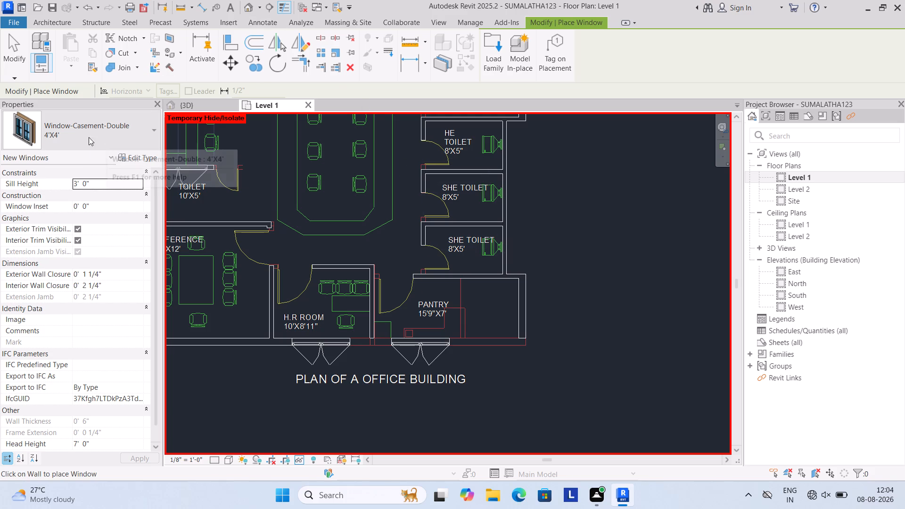
{"action": "left_click", "coordinate": [135, 157]}
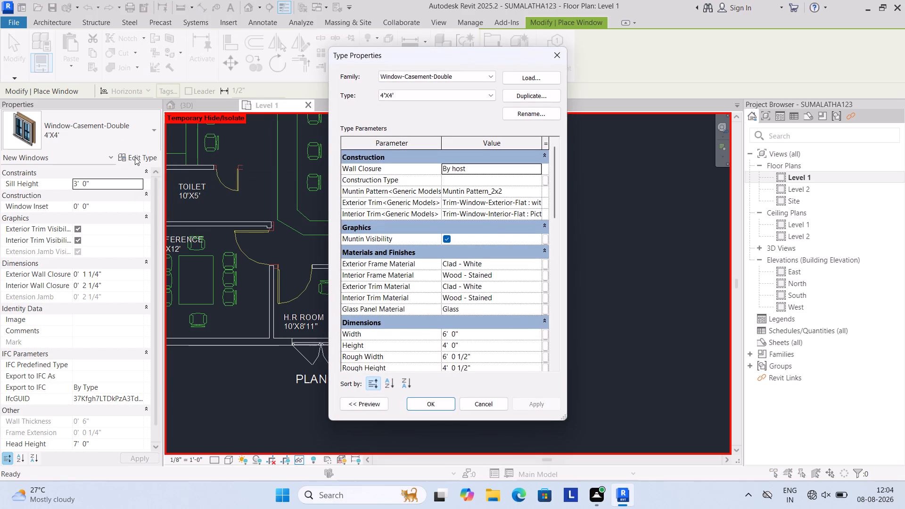
{"action": "left_click", "coordinate": [527, 97]}
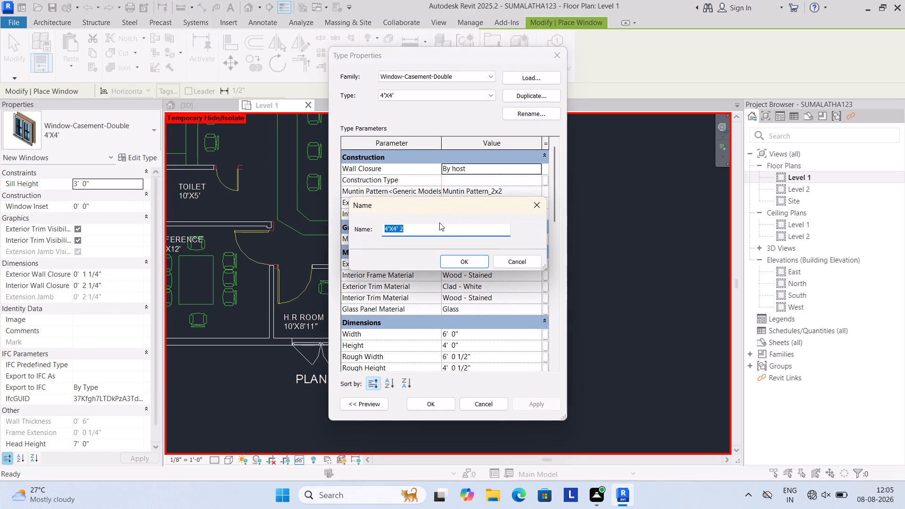
{"action": "key", "text": "BackSpace"}
{"action": "key", "text": "BackSpace"}
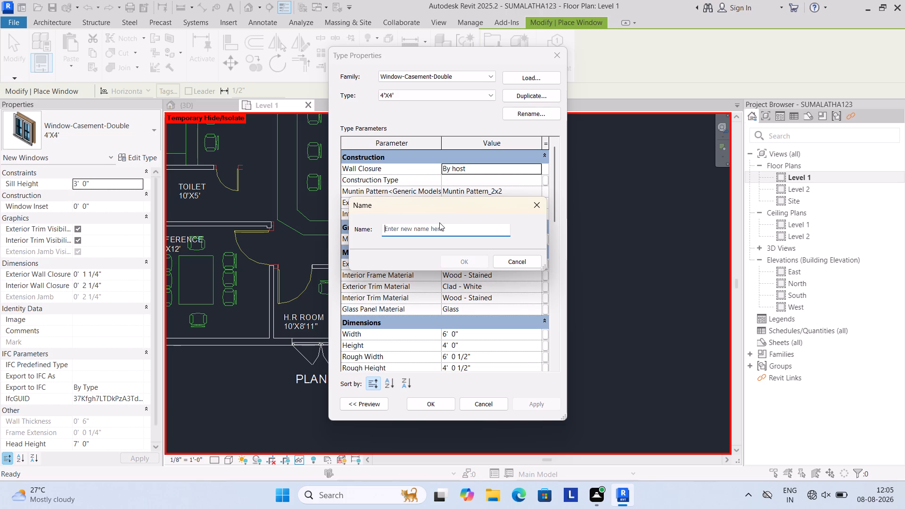
{"action": "key", "text": "3"}
{"action": "key", "text": "apostrophe"}
{"action": "key", "text": "x"}
{"action": "key", "text": "4"}
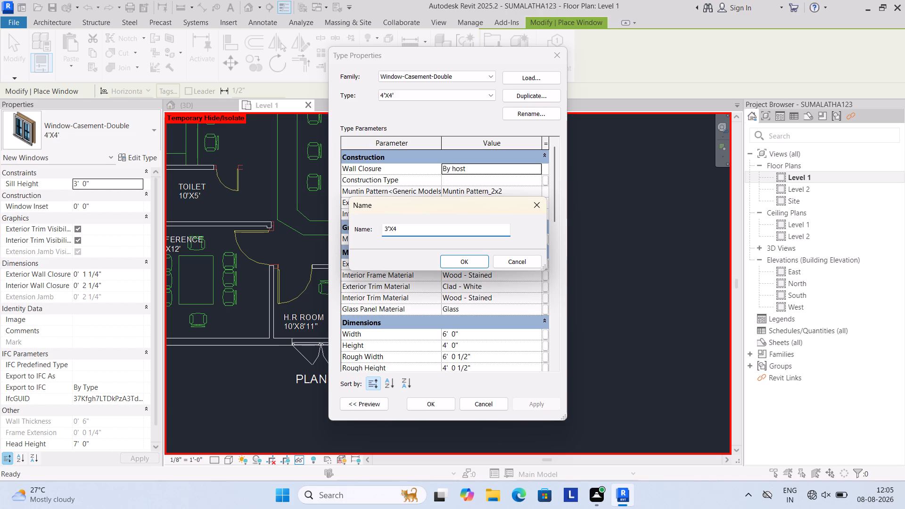
{"action": "key", "text": "apostrophe"}
{"action": "left_click", "coordinate": [462, 262]}
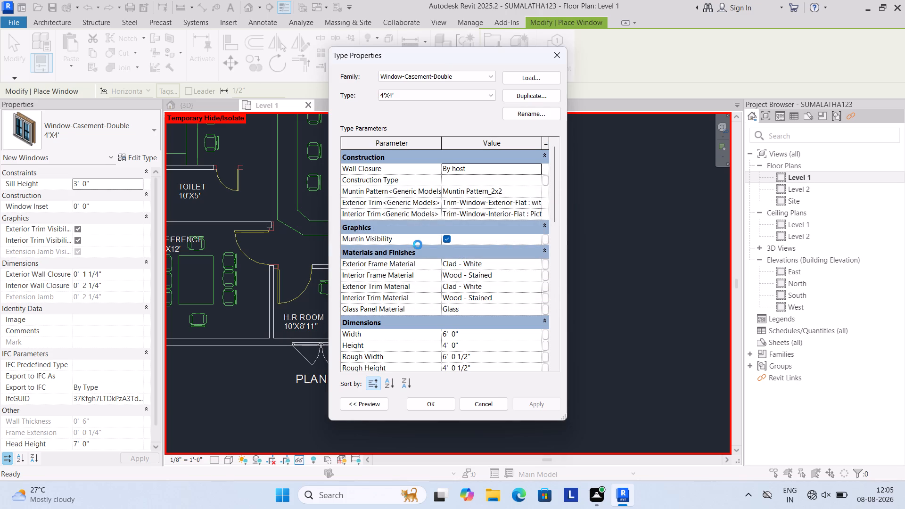
{"action": "left_click", "coordinate": [435, 400]}
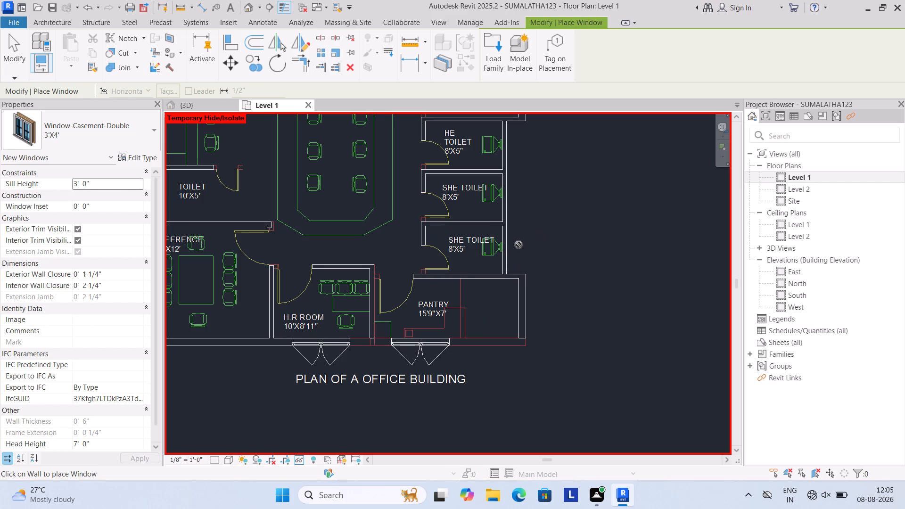
Duplicate the Window-Casement-Double 3'X4' type as 3' for the next window.
{"action": "scroll", "coordinate": [512, 246], "scroll_direction": "down", "scroll_amount": 1}
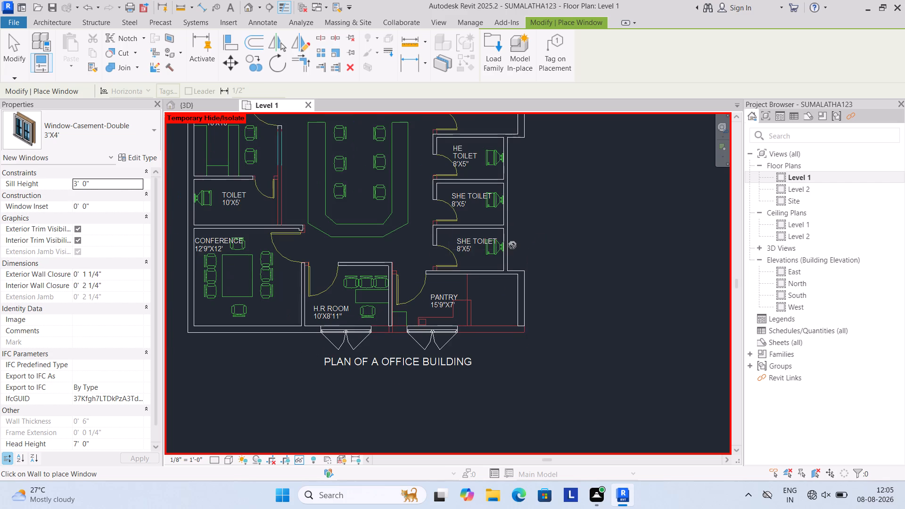
{"action": "scroll", "coordinate": [512, 238], "scroll_direction": "up", "scroll_amount": 5}
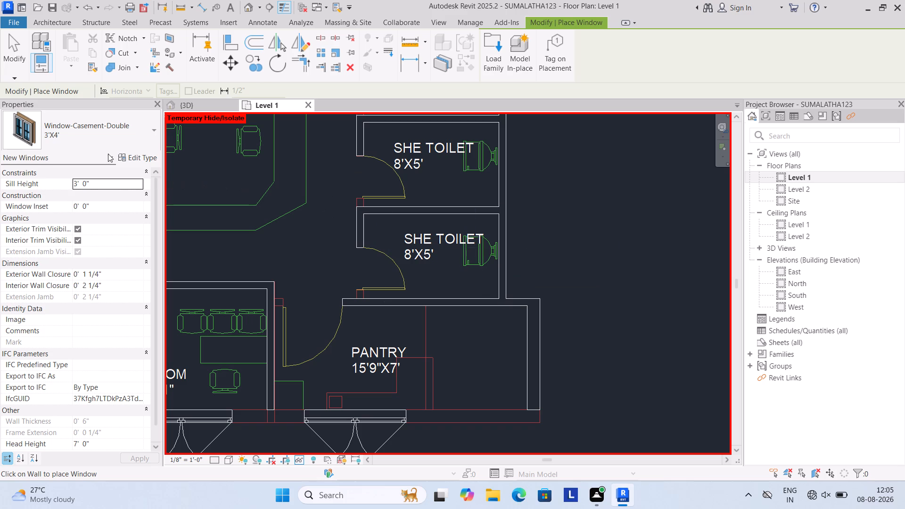
{"action": "left_click", "coordinate": [134, 156]}
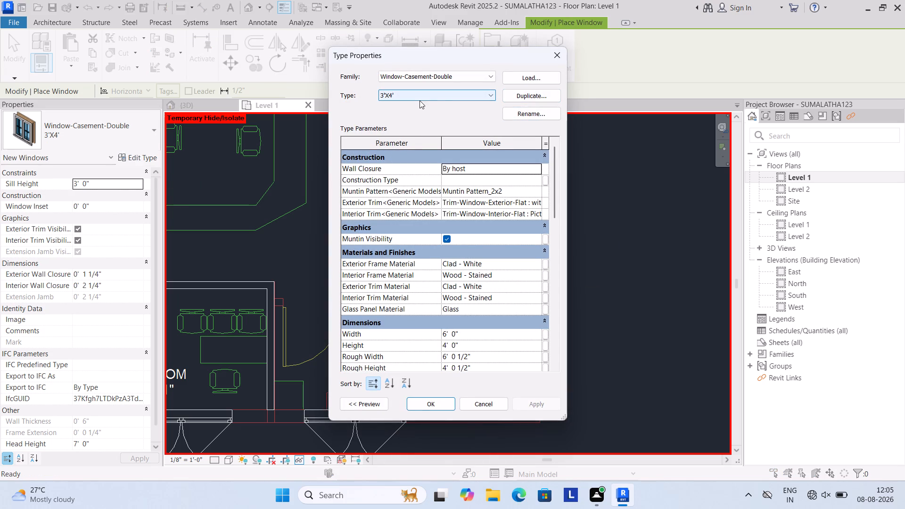
{"action": "left_click", "coordinate": [519, 92]}
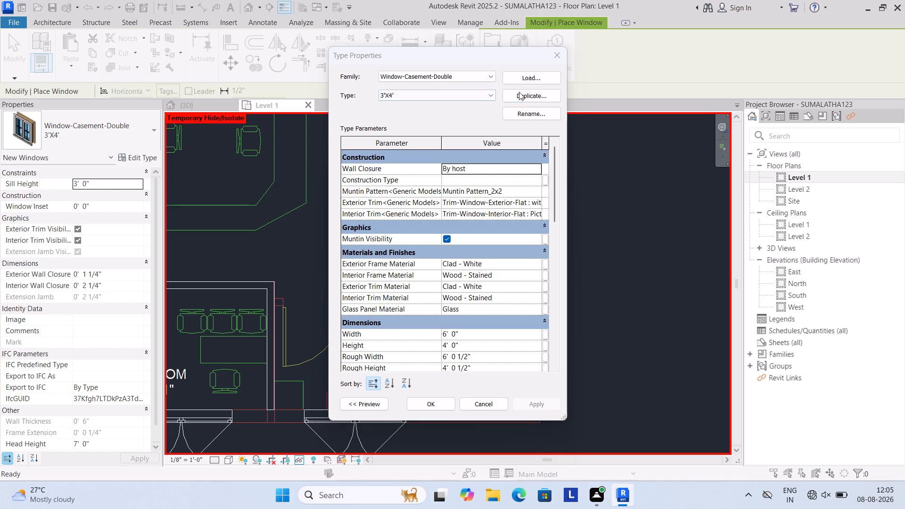
{"action": "key", "text": "BackSpace"}
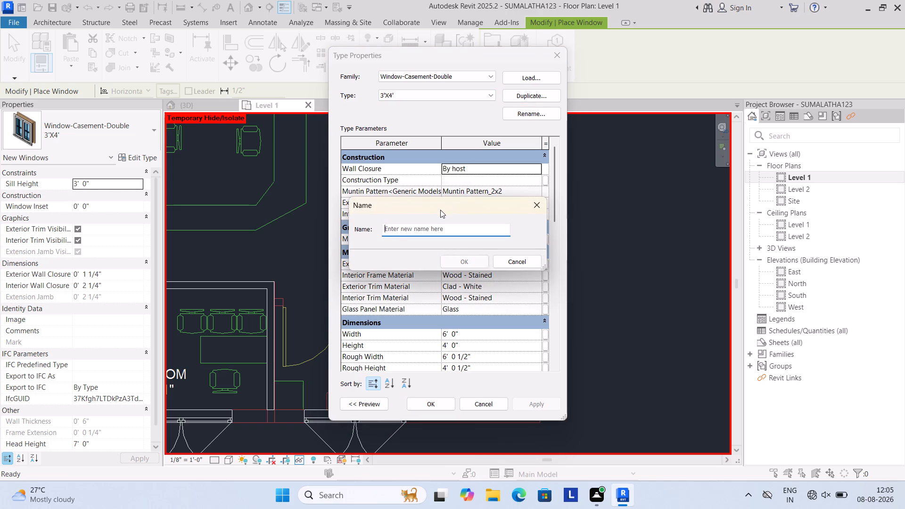
{"action": "key", "text": "3"}
{"action": "key", "text": "apostrophe"}
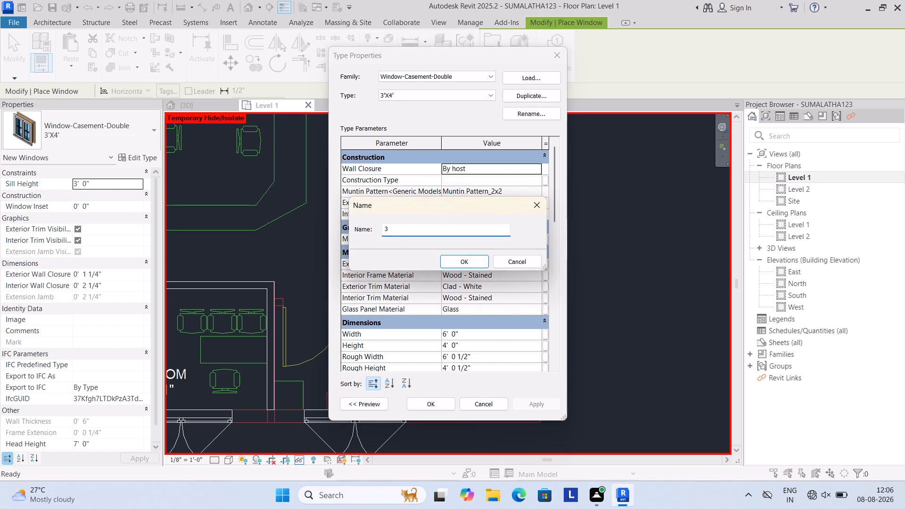
{"action": "left_click", "coordinate": [465, 260]}
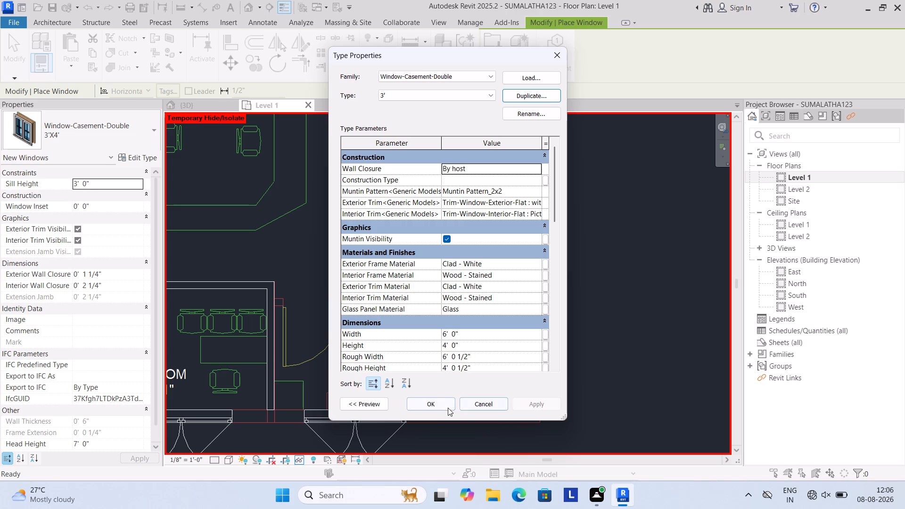
{"action": "left_click", "coordinate": [438, 408]}
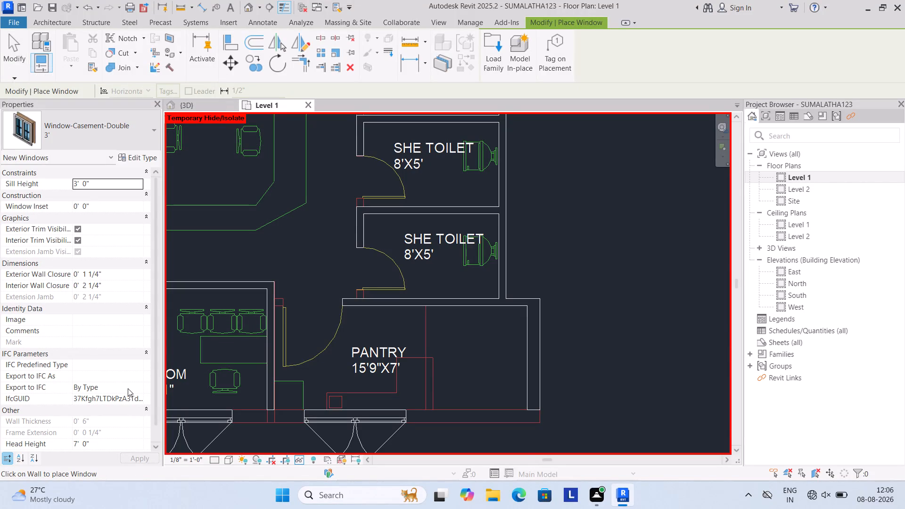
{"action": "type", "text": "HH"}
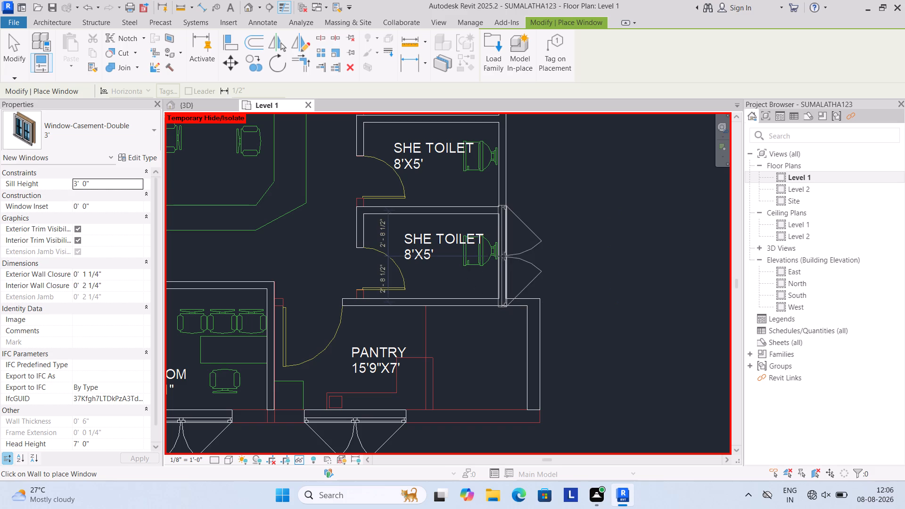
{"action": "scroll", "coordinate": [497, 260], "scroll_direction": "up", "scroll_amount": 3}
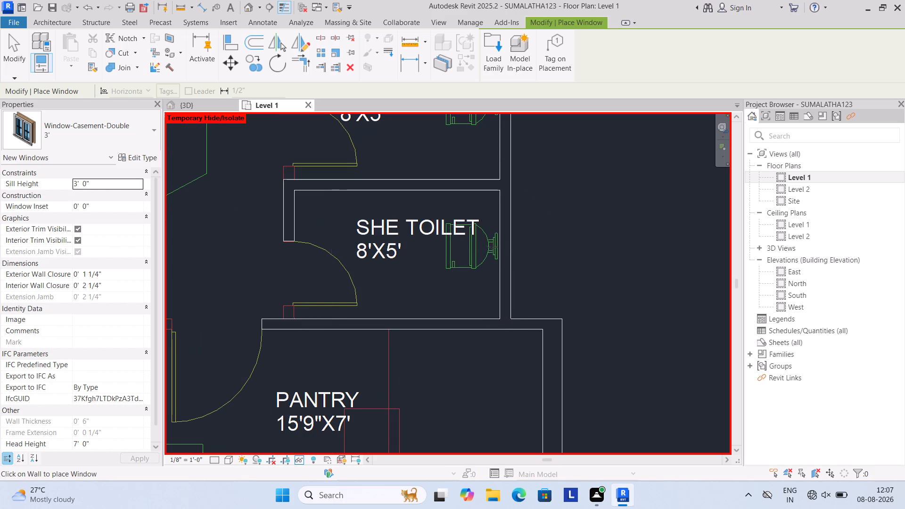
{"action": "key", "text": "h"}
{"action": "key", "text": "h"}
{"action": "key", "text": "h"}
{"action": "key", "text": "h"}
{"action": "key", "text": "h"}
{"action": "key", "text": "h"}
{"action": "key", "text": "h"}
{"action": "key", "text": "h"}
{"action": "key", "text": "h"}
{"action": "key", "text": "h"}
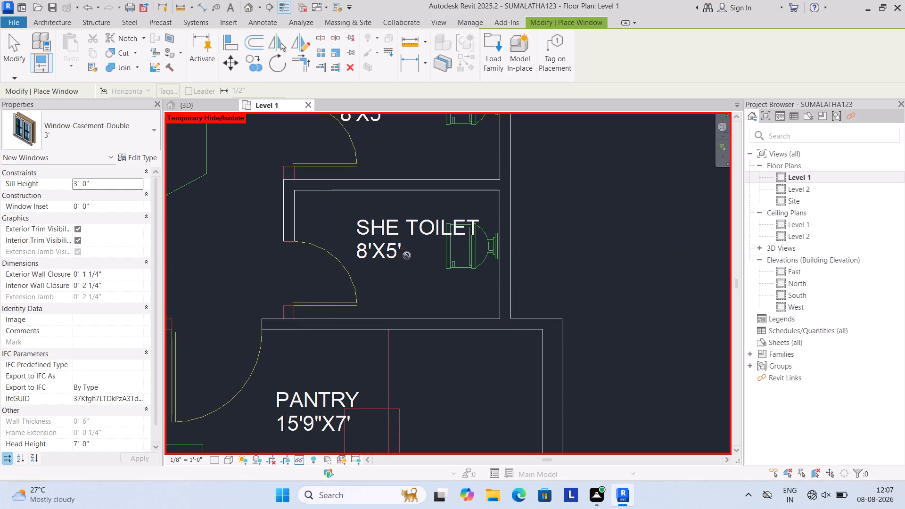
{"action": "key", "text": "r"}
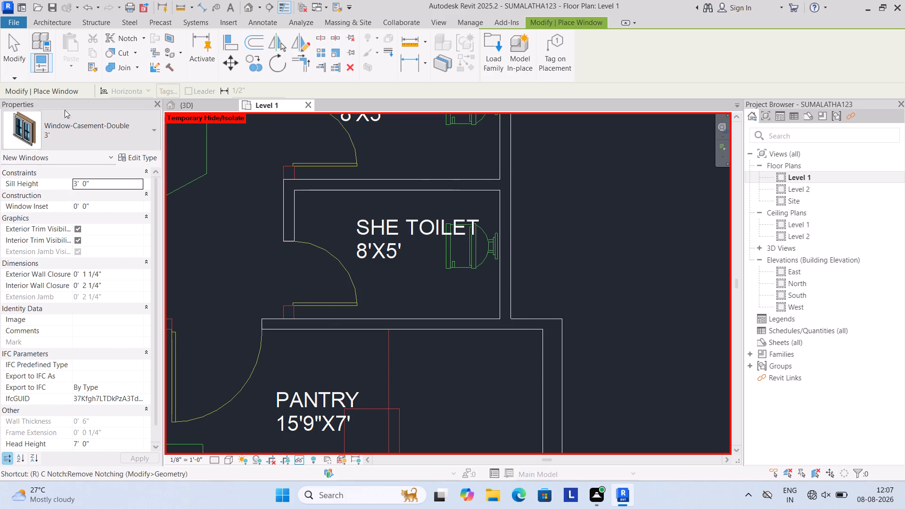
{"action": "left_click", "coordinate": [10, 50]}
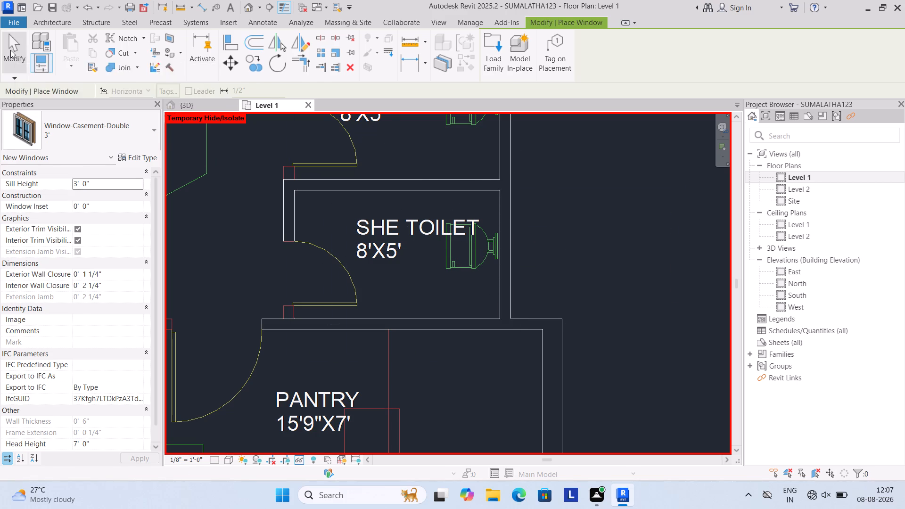
Duplicate the WALL15 type of the outer wall beside the She Toilets as a new wall type named 3'.
{"action": "left_click", "coordinate": [504, 281]}
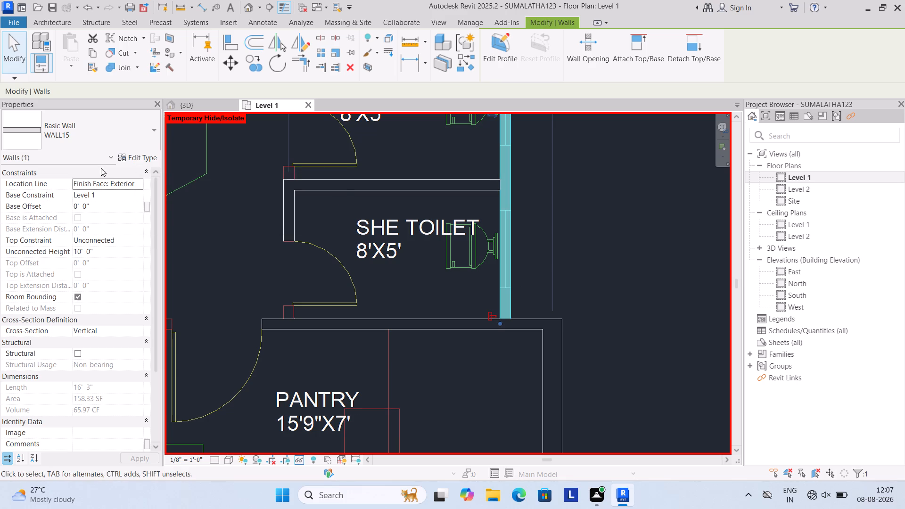
{"action": "left_click", "coordinate": [132, 154]}
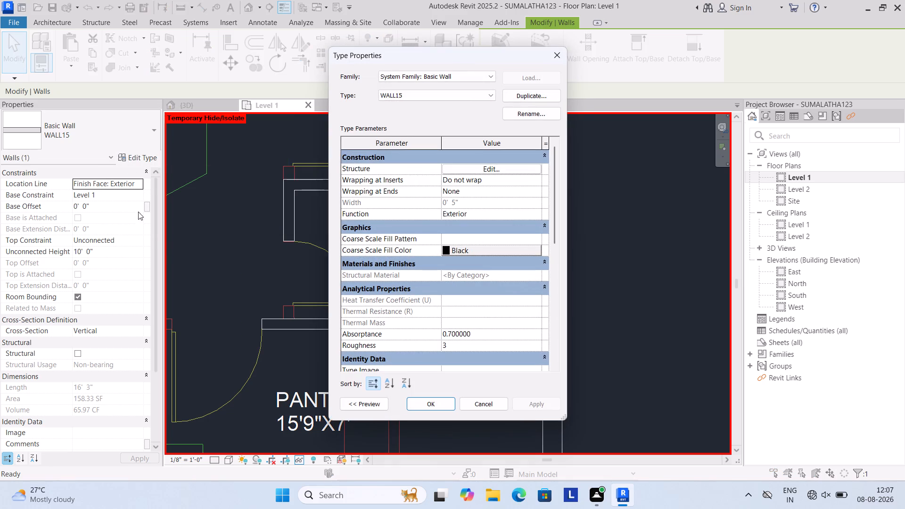
{"action": "left_click", "coordinate": [515, 95]}
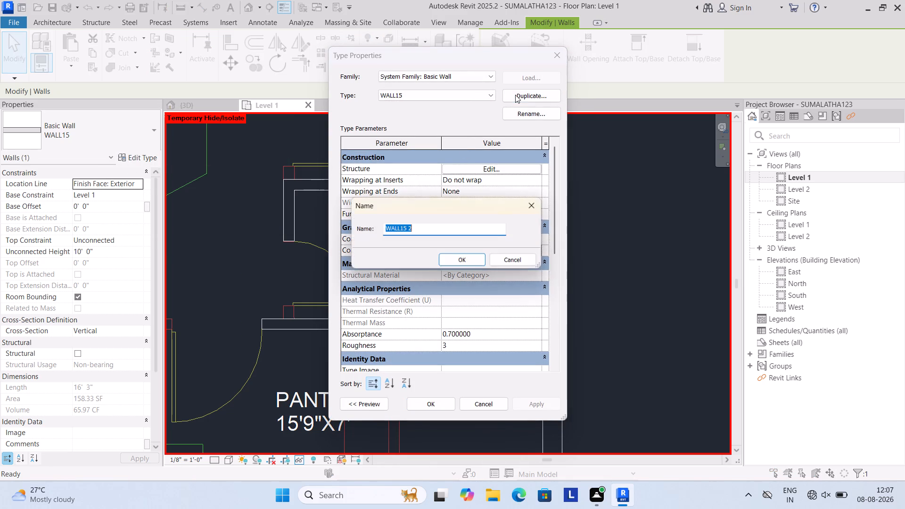
{"action": "key", "text": "BackSpace"}
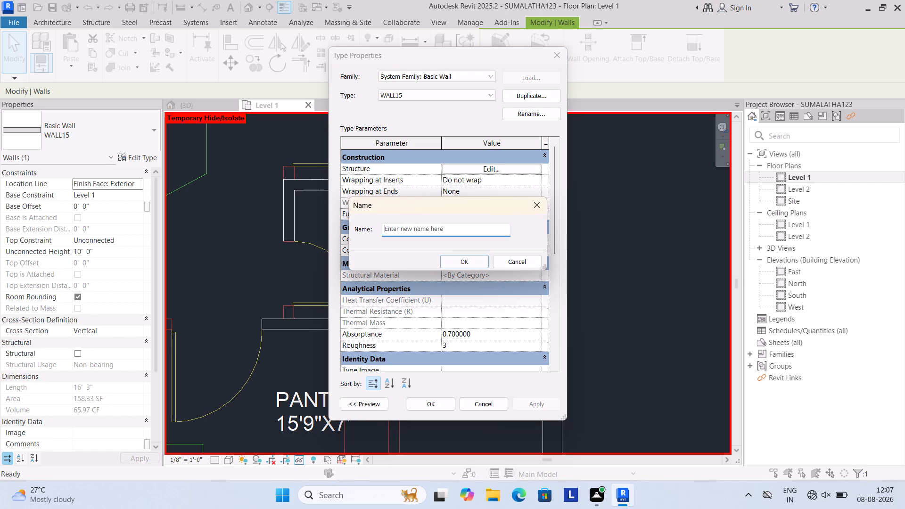
{"action": "key", "text": "3"}
{"action": "key", "text": "apostrophe"}
{"action": "left_click", "coordinate": [469, 263]}
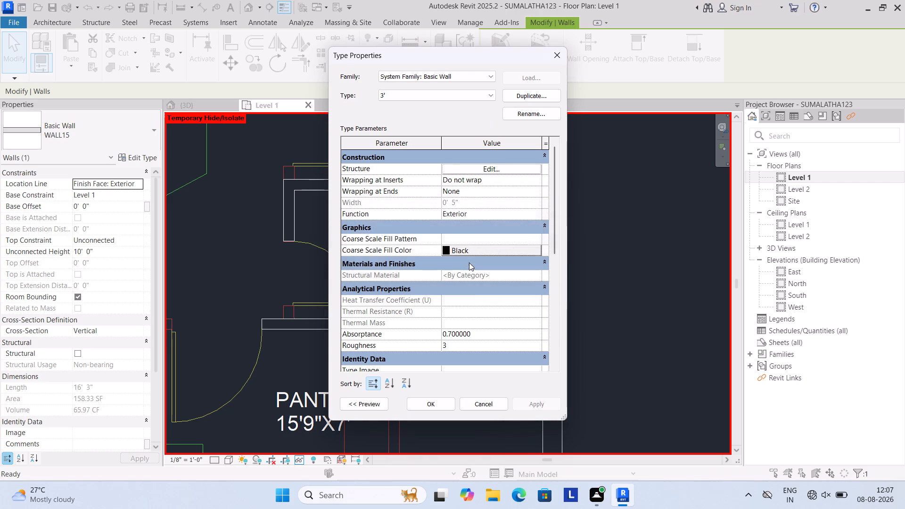
{"action": "left_click", "coordinate": [434, 406]}
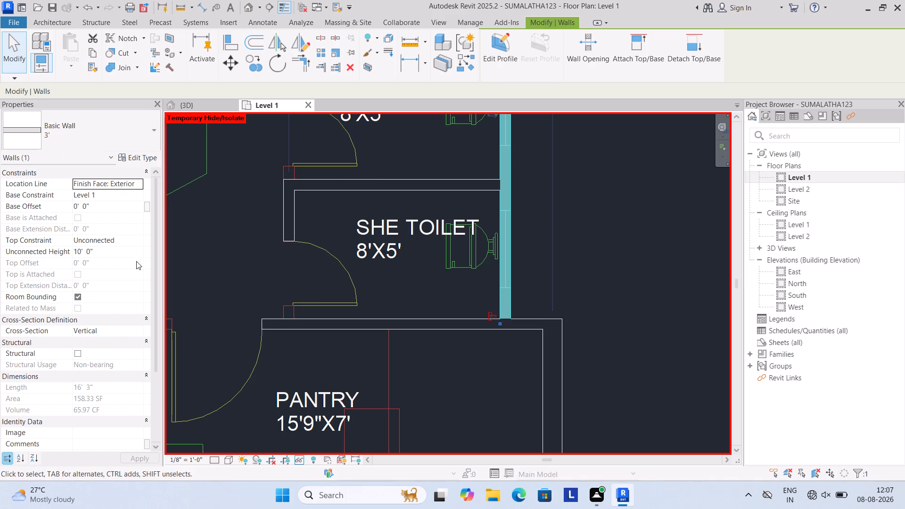
{"action": "left_click", "coordinate": [503, 287]}
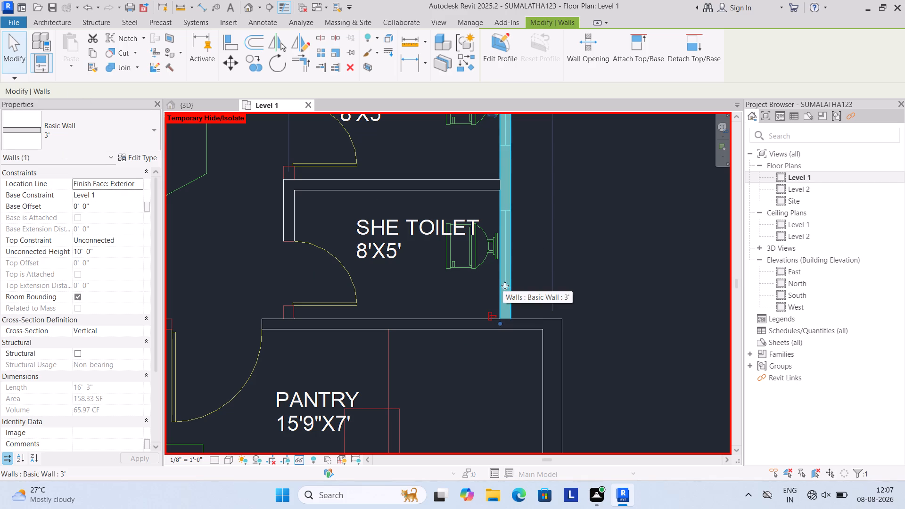
{"action": "left_click", "coordinate": [509, 213]}
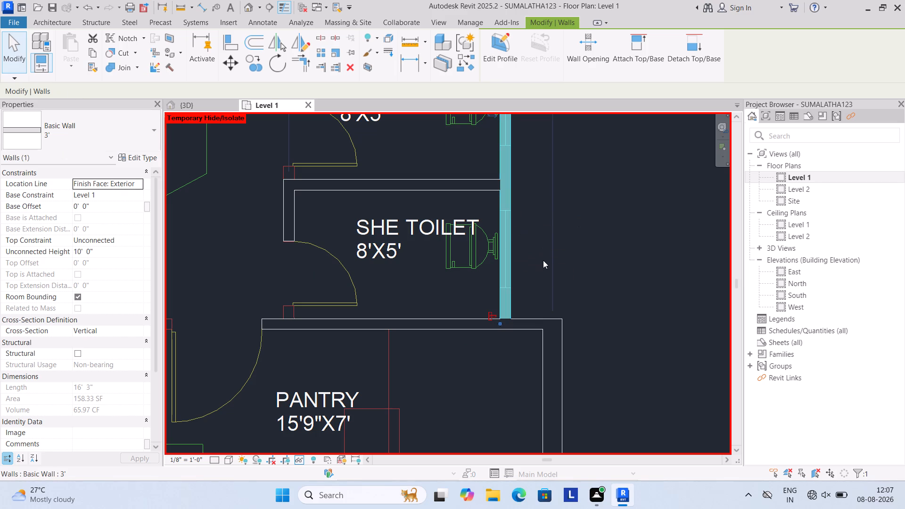
Reset the temporary hide to restore the outer wall below the pantry.
{"action": "scroll", "coordinate": [543, 261], "scroll_direction": "down", "scroll_amount": 2}
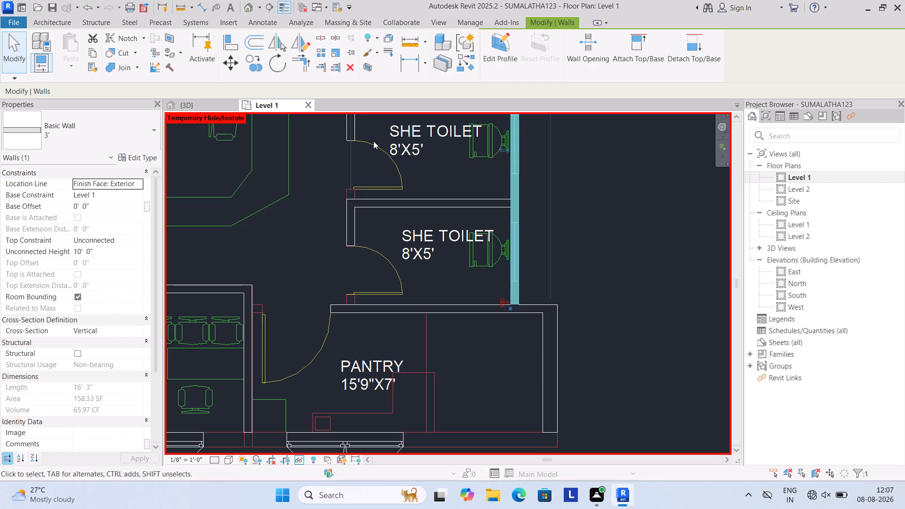
{"action": "scroll", "coordinate": [553, 241], "scroll_direction": "up", "scroll_amount": 1}
{"action": "scroll", "coordinate": [553, 241], "scroll_direction": "down", "scroll_amount": 1}
{"action": "type", "text": "HR"}
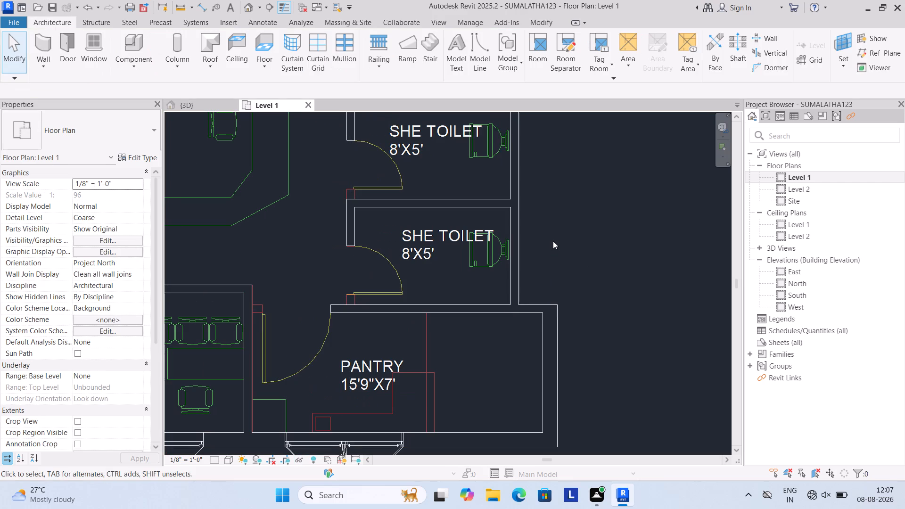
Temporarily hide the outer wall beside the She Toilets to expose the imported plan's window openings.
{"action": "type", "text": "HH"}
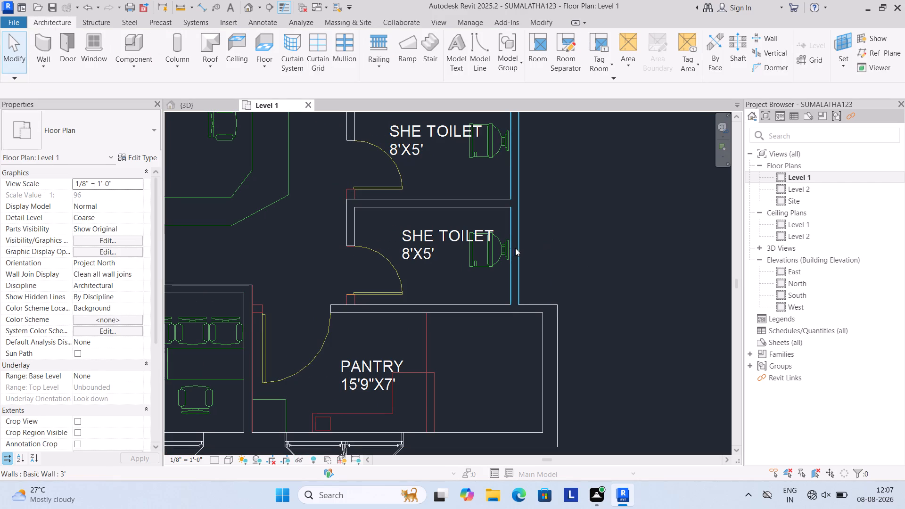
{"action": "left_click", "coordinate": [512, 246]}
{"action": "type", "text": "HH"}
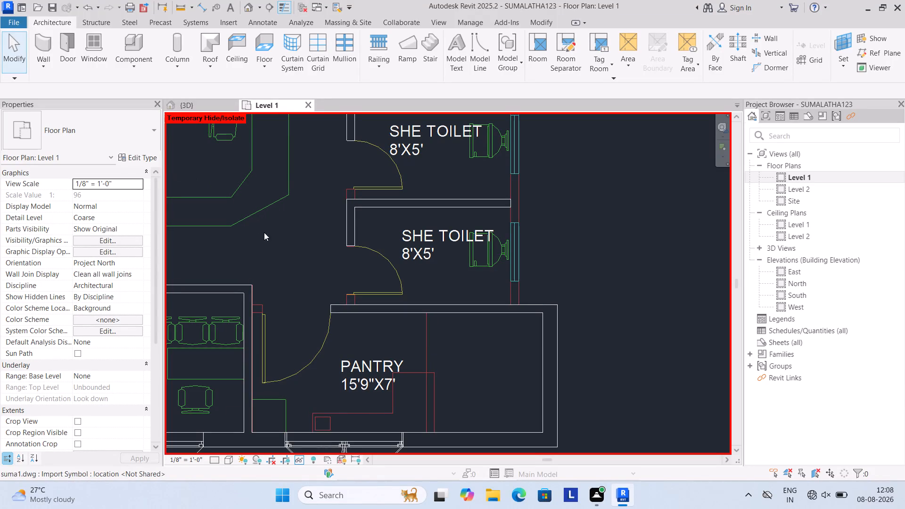
Turn on Reveal Hidden Elements in the Level 1 plan.
{"action": "type", "text": "HH"}
{"action": "type", "text": "HR"}
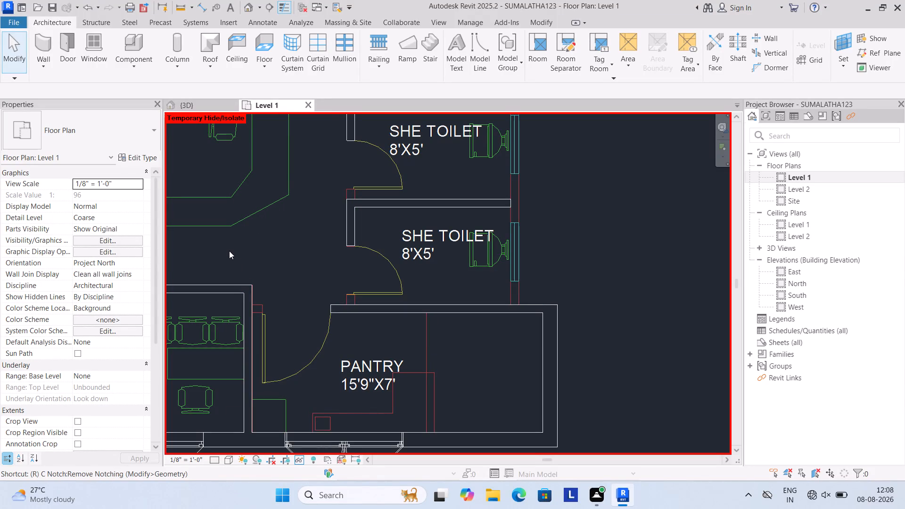
{"action": "key", "text": "h"}
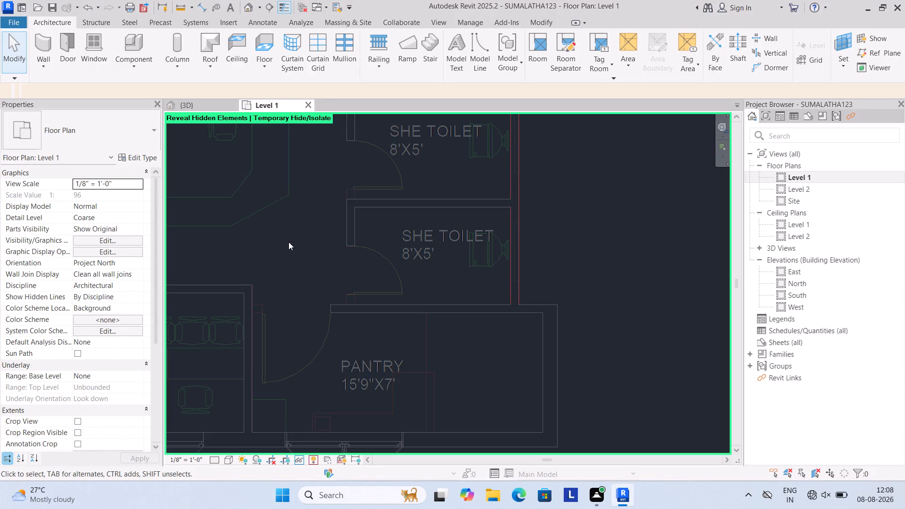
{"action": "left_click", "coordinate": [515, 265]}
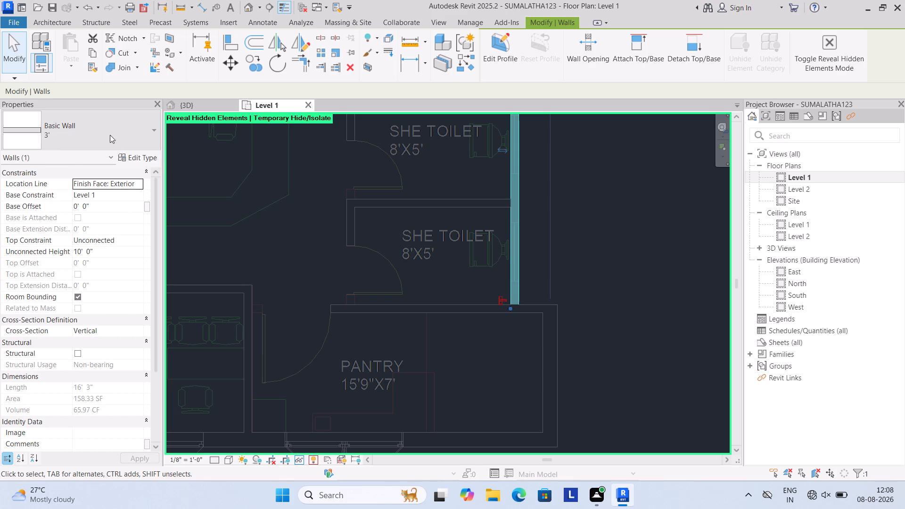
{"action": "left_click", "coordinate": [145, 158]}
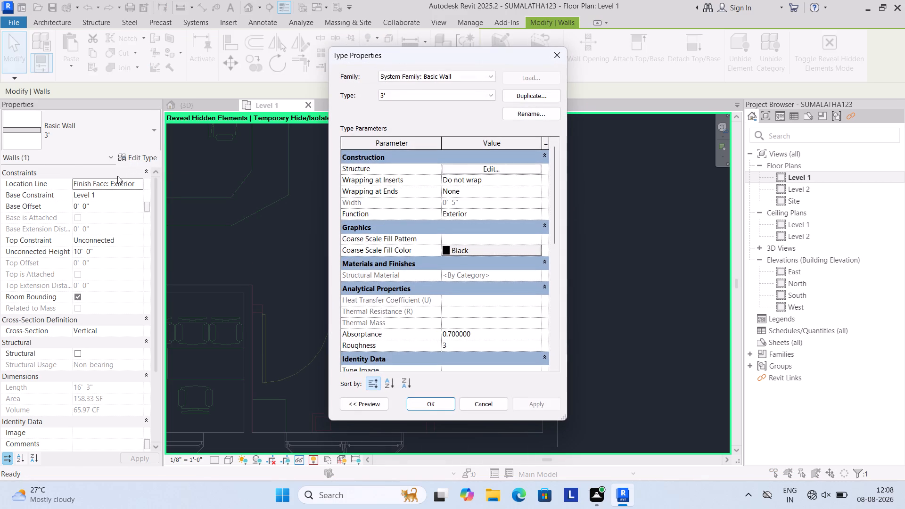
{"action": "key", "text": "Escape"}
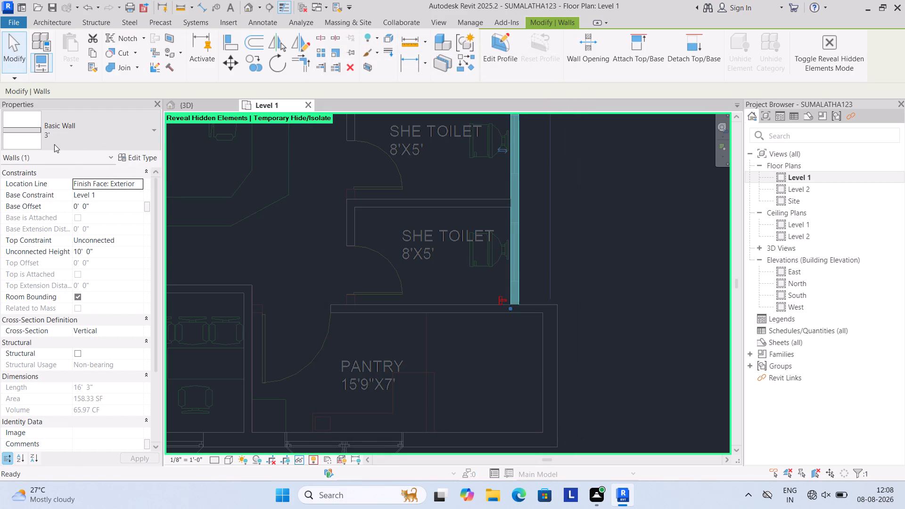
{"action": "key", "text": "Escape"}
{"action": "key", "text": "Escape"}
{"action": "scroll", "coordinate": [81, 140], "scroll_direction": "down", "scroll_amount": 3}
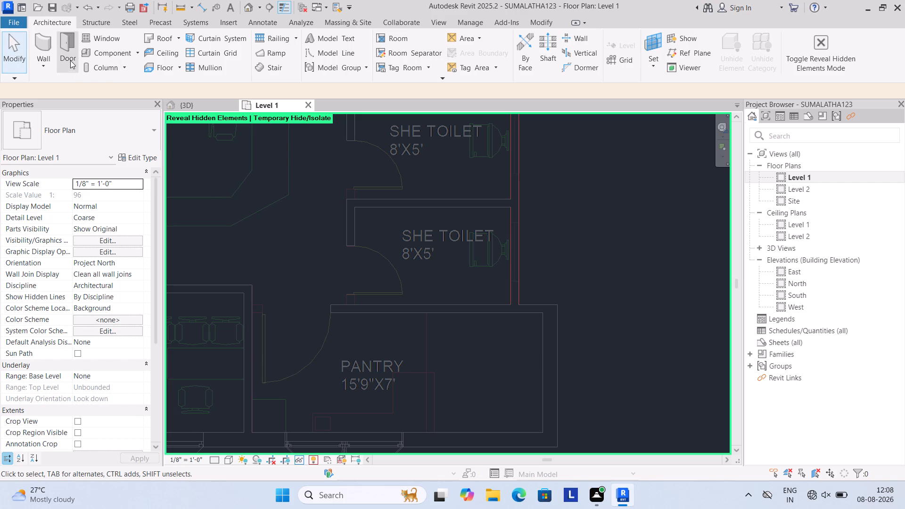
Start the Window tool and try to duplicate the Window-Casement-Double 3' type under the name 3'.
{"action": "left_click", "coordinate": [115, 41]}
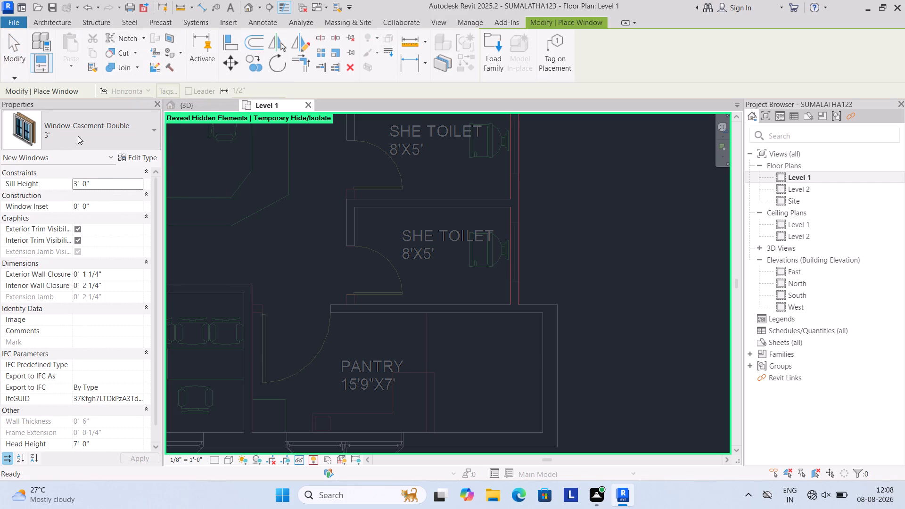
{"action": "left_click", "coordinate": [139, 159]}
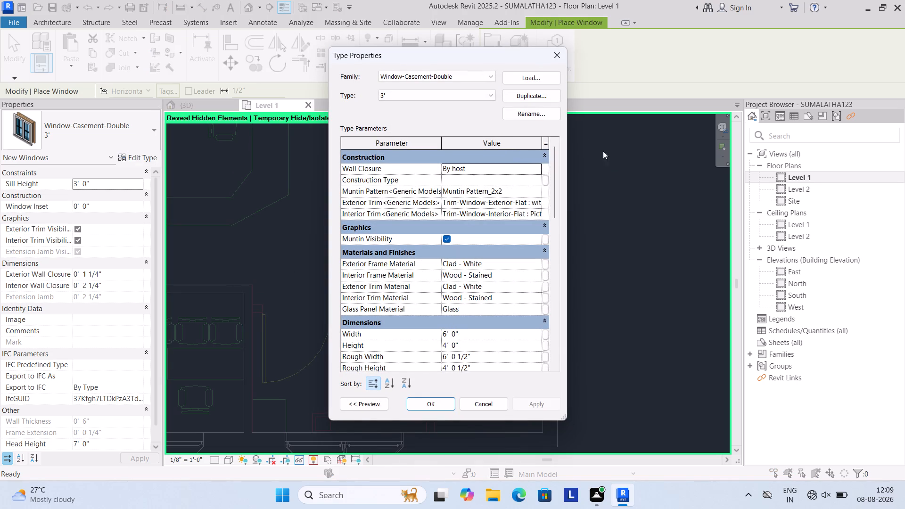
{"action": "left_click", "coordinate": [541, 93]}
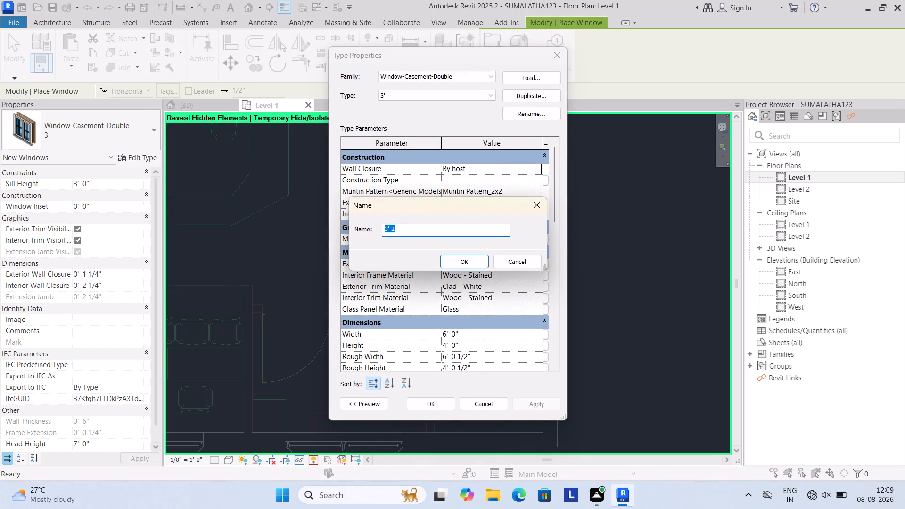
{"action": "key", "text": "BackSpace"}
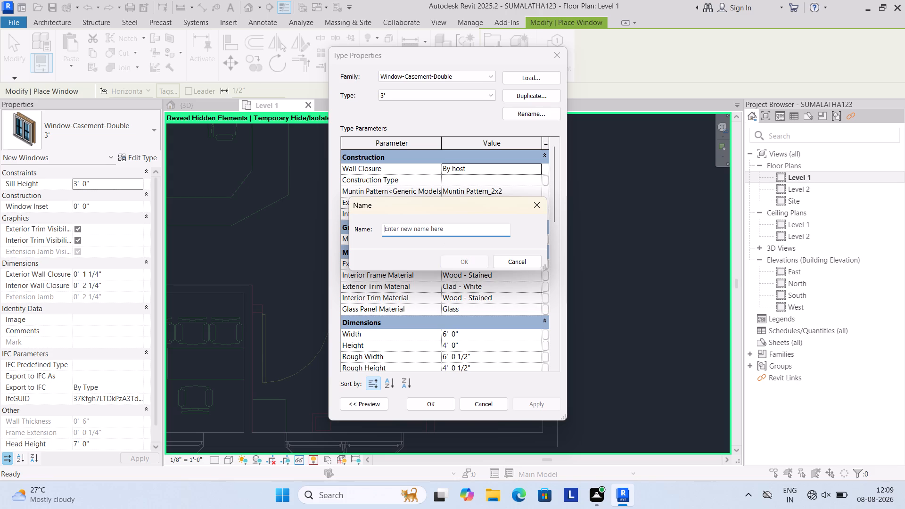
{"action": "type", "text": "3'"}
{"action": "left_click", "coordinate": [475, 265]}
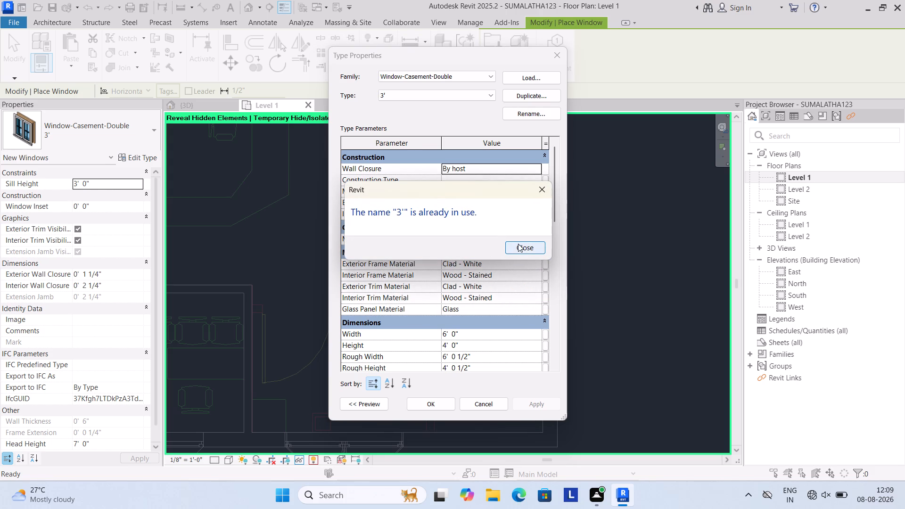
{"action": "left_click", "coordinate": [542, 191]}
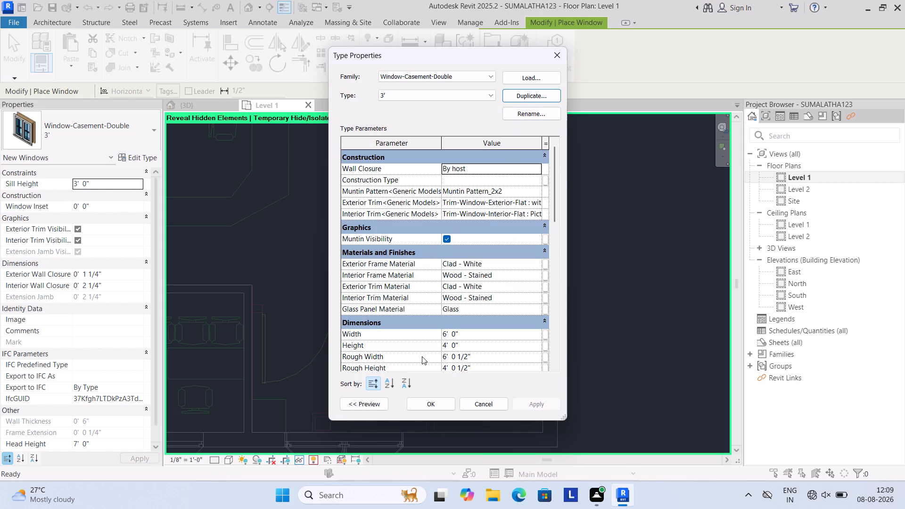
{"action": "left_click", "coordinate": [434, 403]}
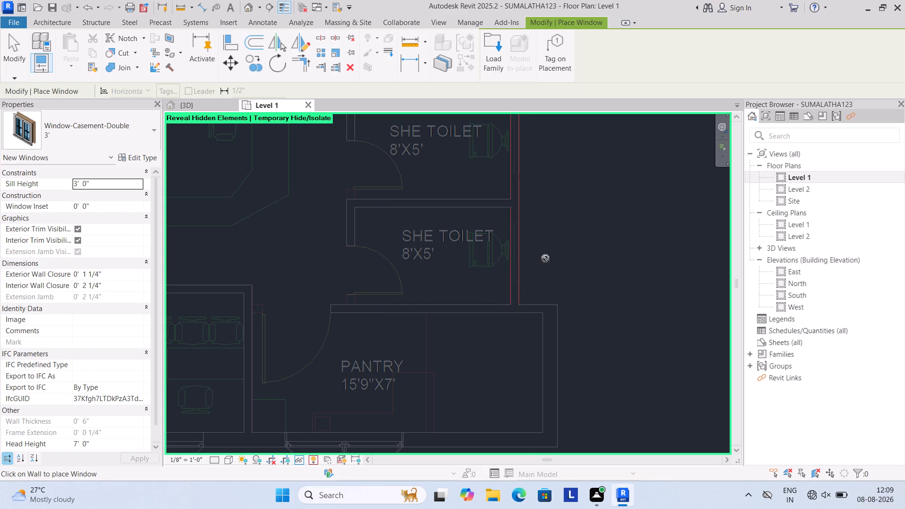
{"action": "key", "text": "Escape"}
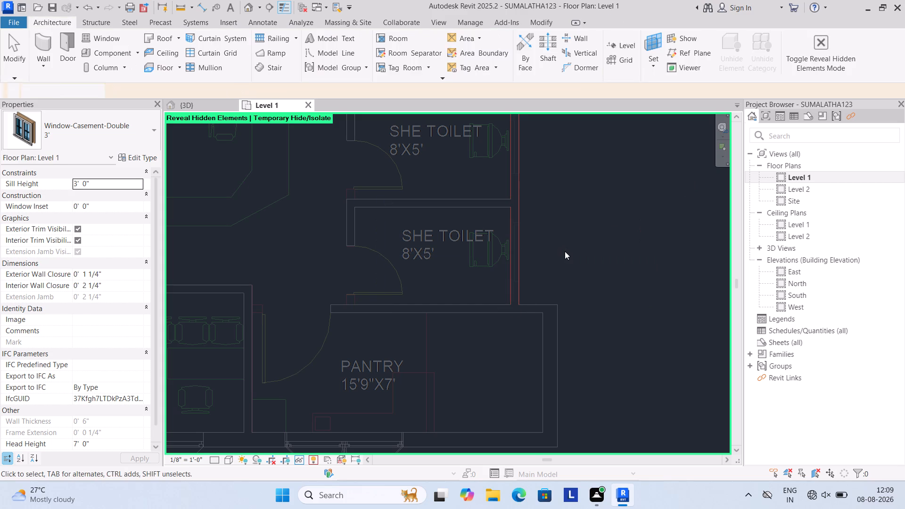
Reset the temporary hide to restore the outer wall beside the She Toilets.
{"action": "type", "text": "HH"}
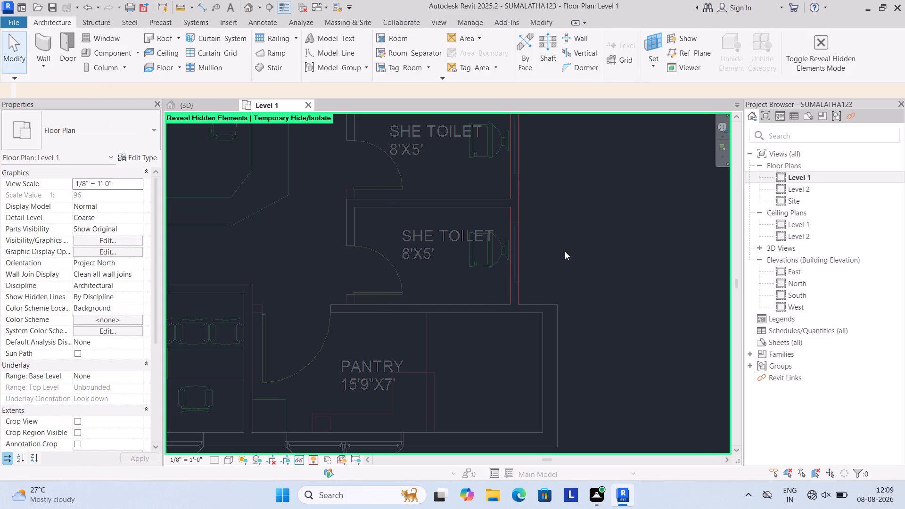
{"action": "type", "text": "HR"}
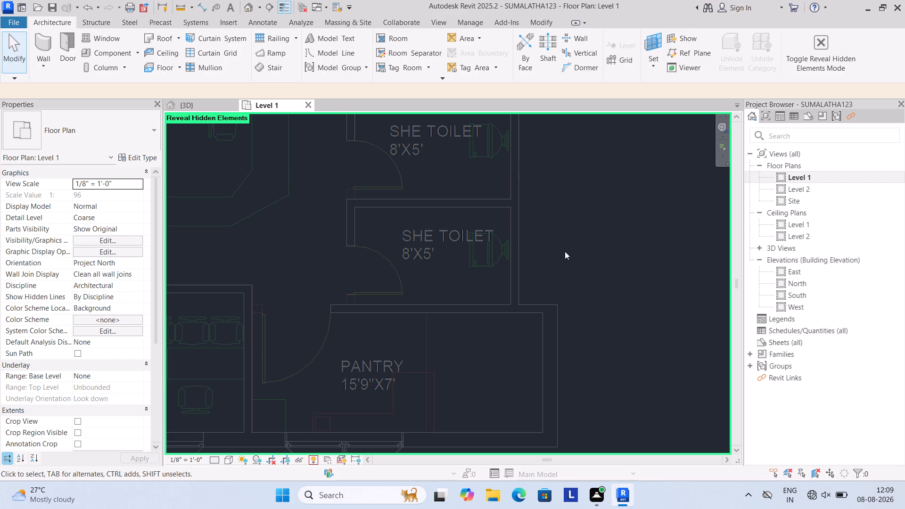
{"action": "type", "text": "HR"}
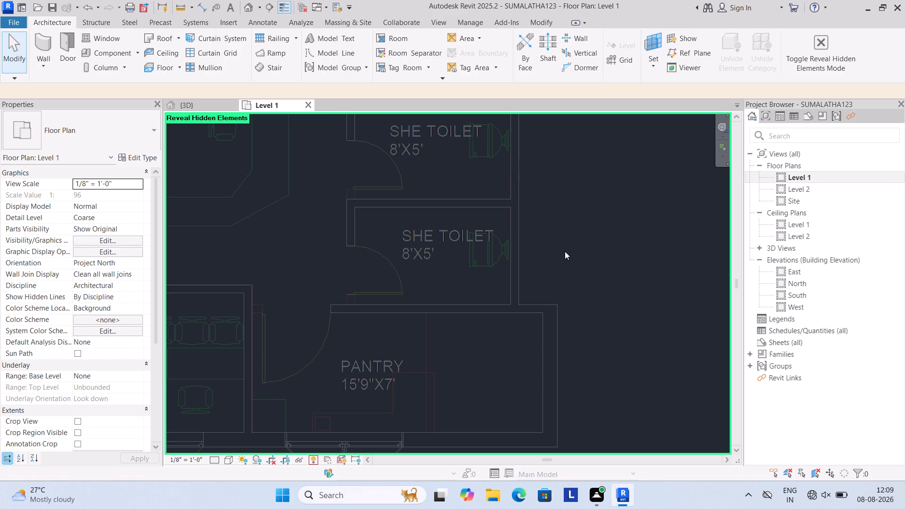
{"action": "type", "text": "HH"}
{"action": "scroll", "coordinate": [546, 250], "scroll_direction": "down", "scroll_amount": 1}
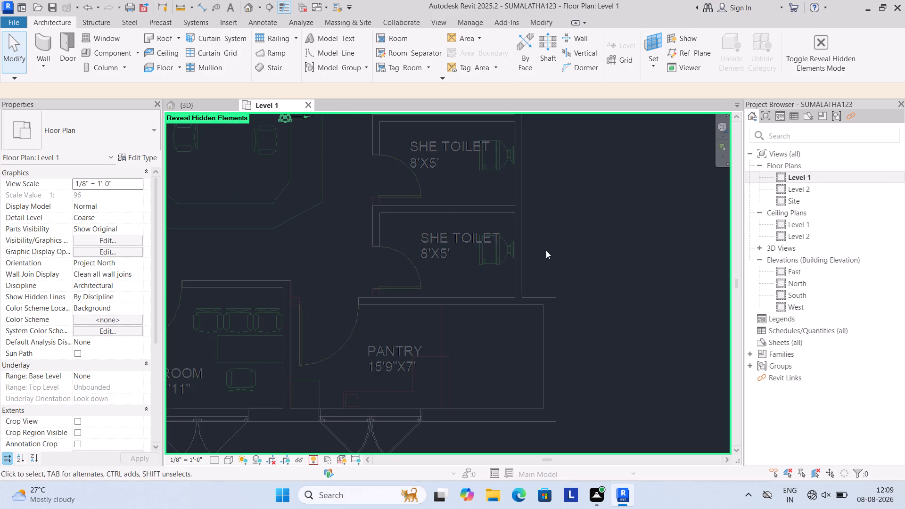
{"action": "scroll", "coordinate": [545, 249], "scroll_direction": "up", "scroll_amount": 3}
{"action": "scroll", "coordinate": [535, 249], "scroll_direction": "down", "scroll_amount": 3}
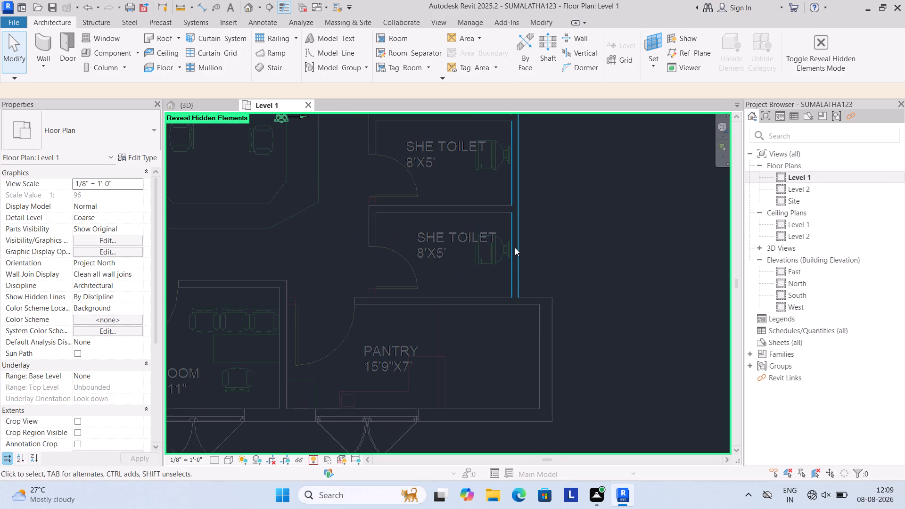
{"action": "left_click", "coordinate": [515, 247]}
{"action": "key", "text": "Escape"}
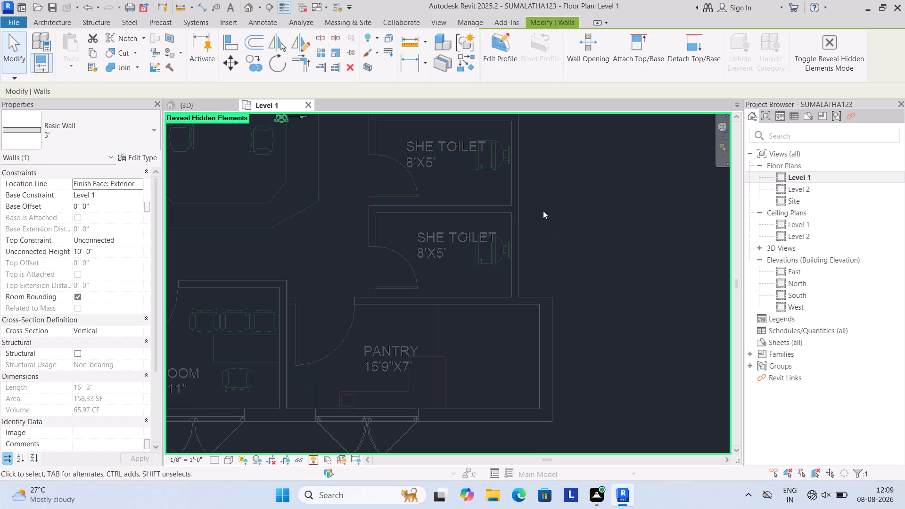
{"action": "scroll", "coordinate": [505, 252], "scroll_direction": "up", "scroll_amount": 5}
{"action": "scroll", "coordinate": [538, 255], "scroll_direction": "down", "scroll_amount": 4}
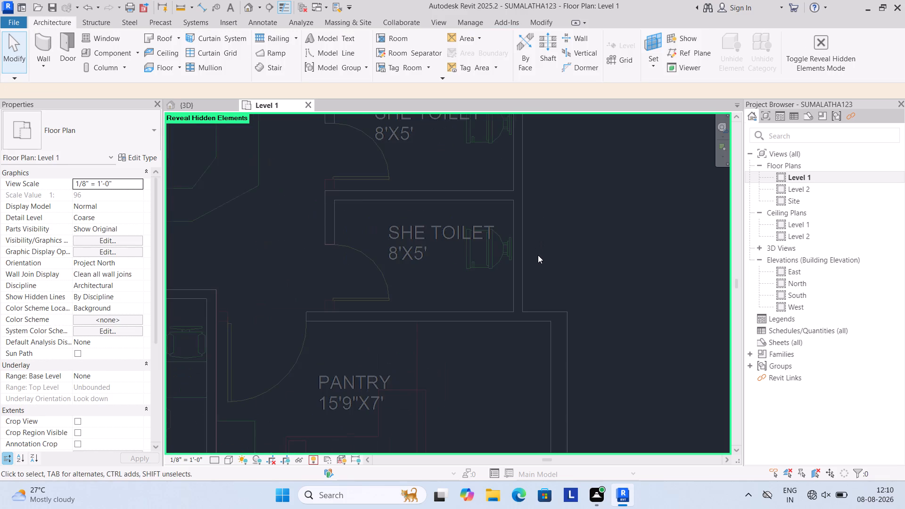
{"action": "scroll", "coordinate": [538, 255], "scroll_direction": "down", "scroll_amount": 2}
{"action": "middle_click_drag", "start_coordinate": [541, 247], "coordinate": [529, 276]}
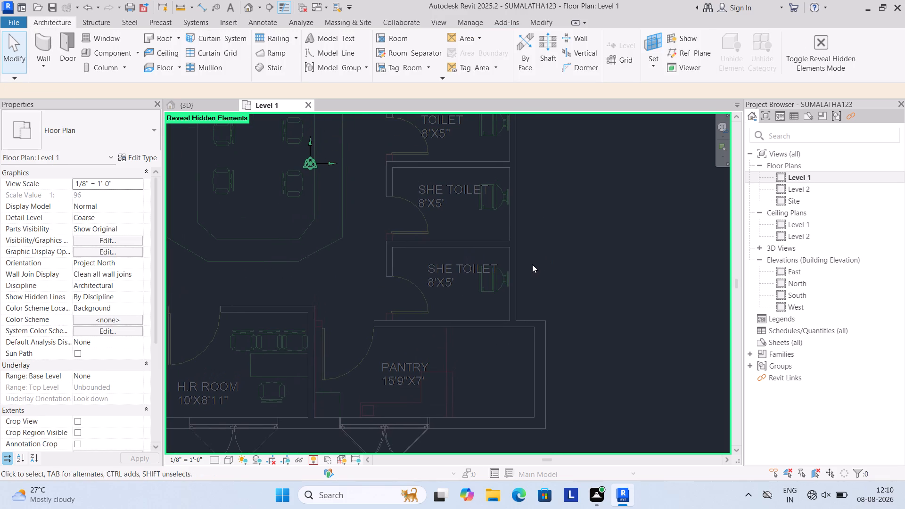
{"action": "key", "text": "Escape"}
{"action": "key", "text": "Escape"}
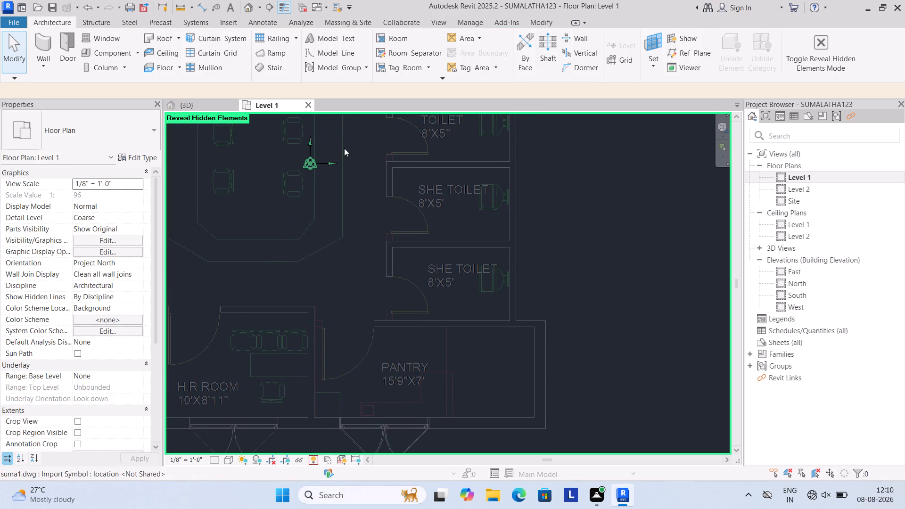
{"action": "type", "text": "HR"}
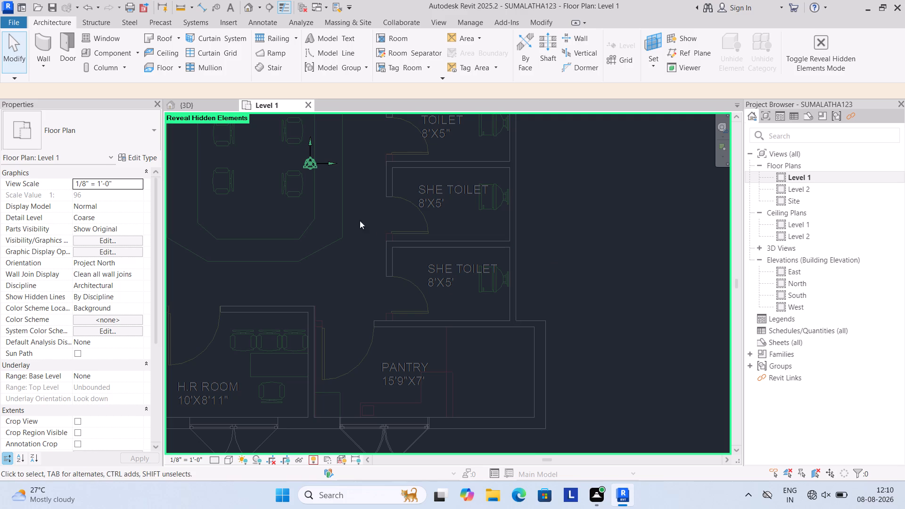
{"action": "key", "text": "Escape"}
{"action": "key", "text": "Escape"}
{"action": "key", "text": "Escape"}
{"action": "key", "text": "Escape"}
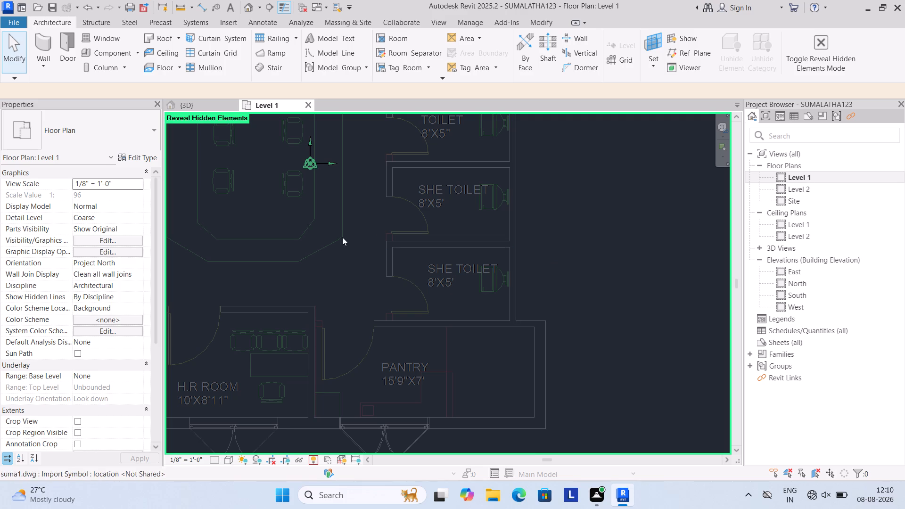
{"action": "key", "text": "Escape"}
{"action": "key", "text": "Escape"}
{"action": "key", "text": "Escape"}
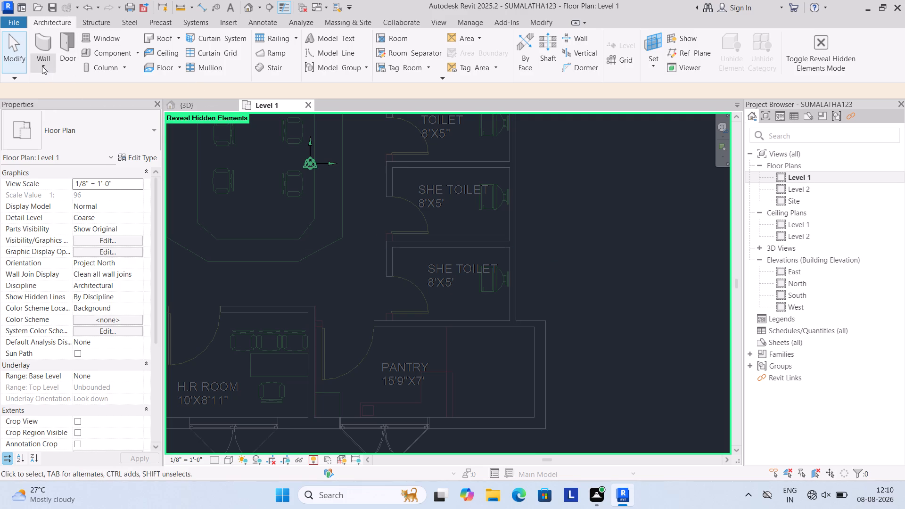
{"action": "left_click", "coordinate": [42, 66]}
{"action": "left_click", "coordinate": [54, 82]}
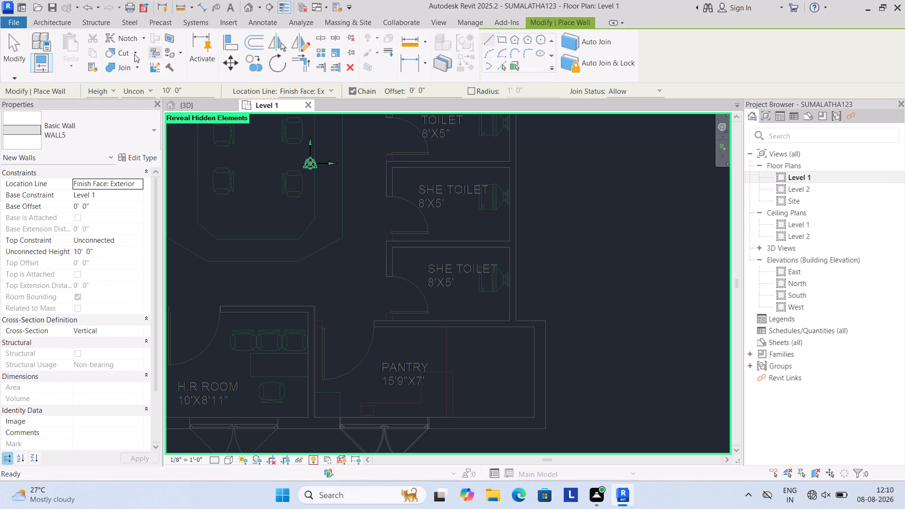
Start the Window tool and set the Window-Casement-Double 3' type to 3' height and 3' width.
{"action": "left_click", "coordinate": [49, 21]}
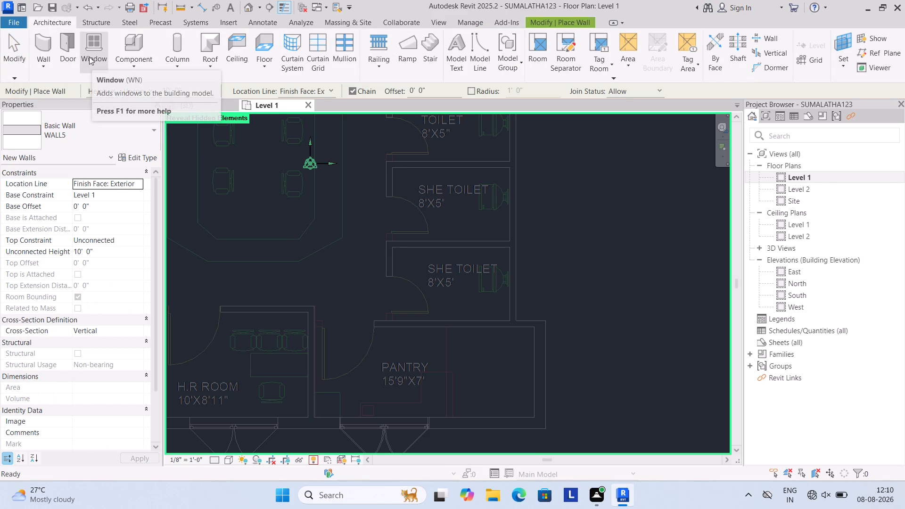
{"action": "left_click", "coordinate": [89, 57]}
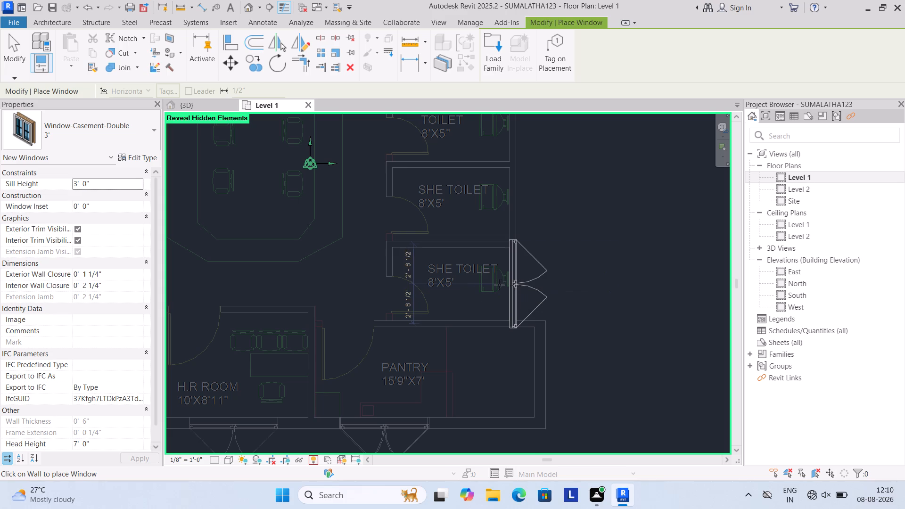
{"action": "left_click", "coordinate": [154, 154]}
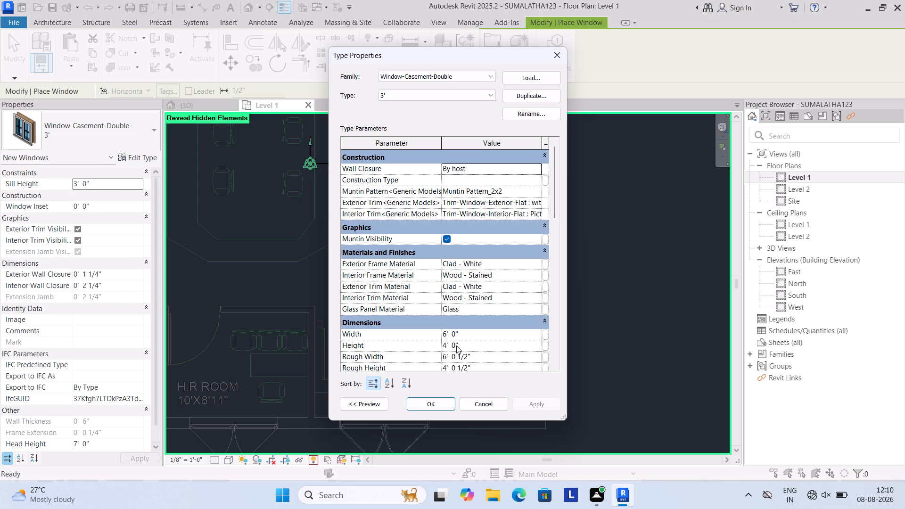
{"action": "left_click", "coordinate": [463, 335]}
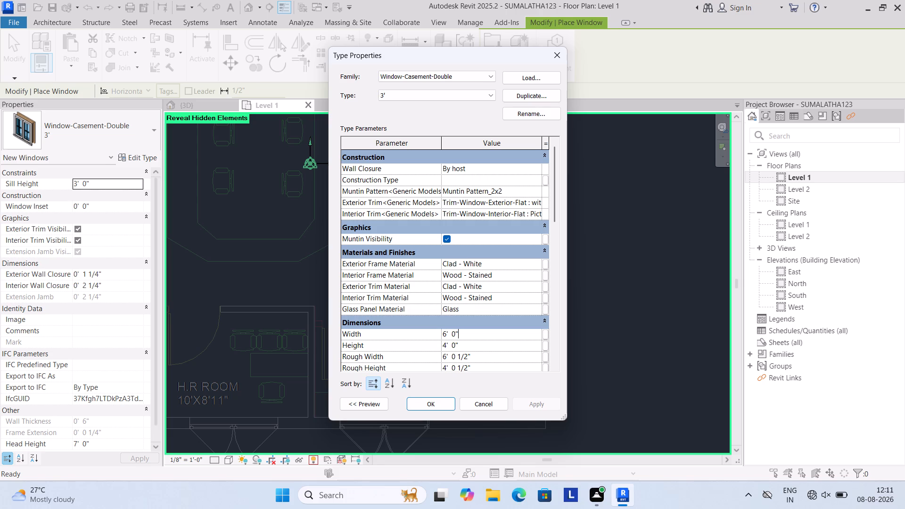
{"action": "left_click", "coordinate": [468, 342]}
{"action": "key", "text": "BackSpace"}
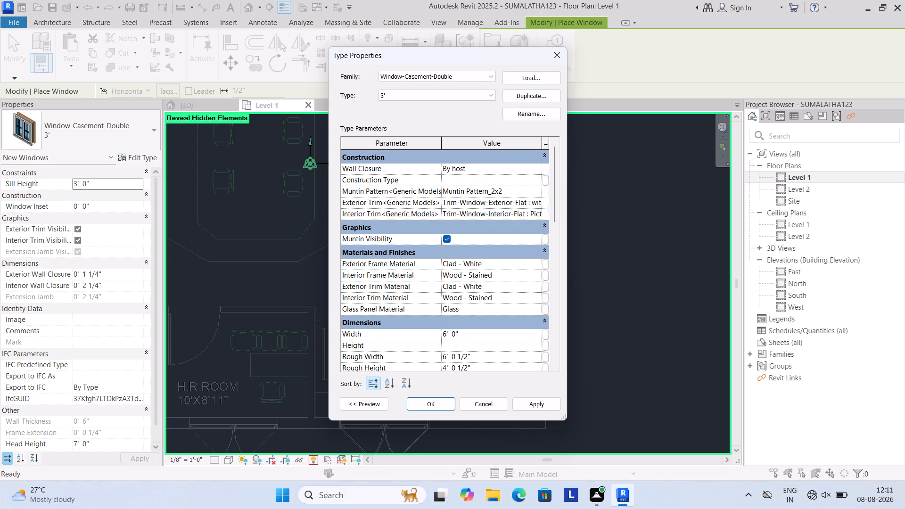
{"action": "key", "text": "3"}
{"action": "key", "text": "apostrophe"}
{"action": "left_click", "coordinate": [469, 334]}
{"action": "key", "text": "BackSpace"}
{"action": "type", "text": "3'"}
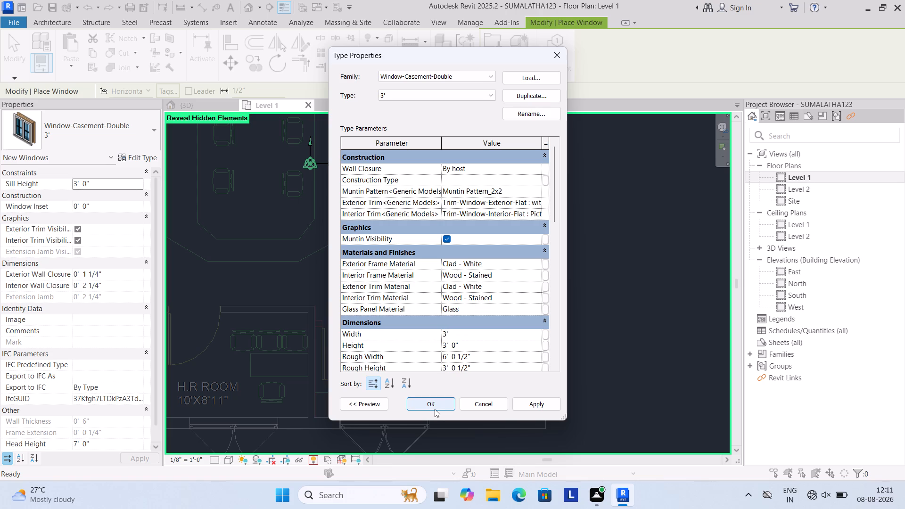
{"action": "left_click", "coordinate": [530, 403]}
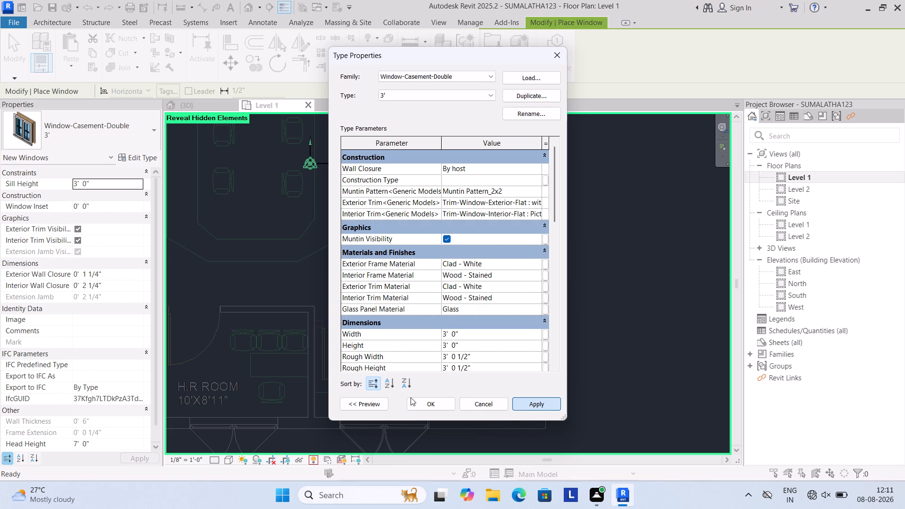
{"action": "left_click", "coordinate": [425, 401]}
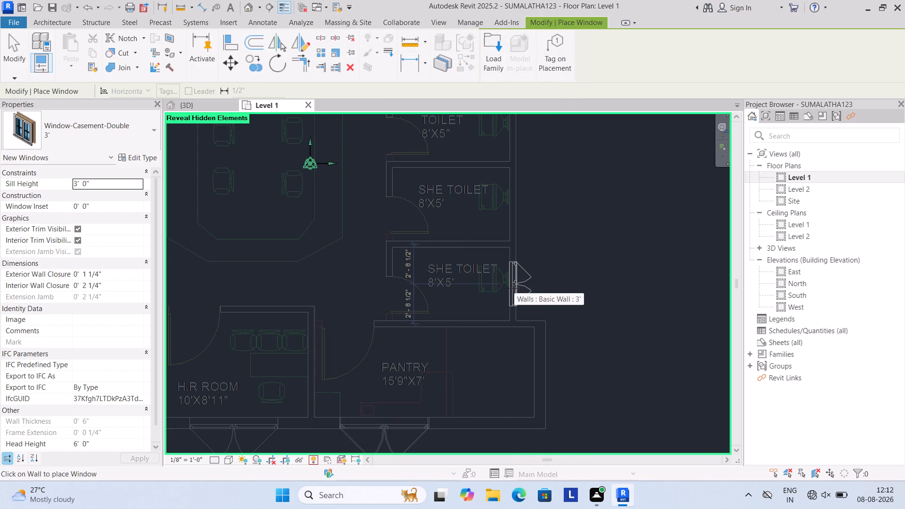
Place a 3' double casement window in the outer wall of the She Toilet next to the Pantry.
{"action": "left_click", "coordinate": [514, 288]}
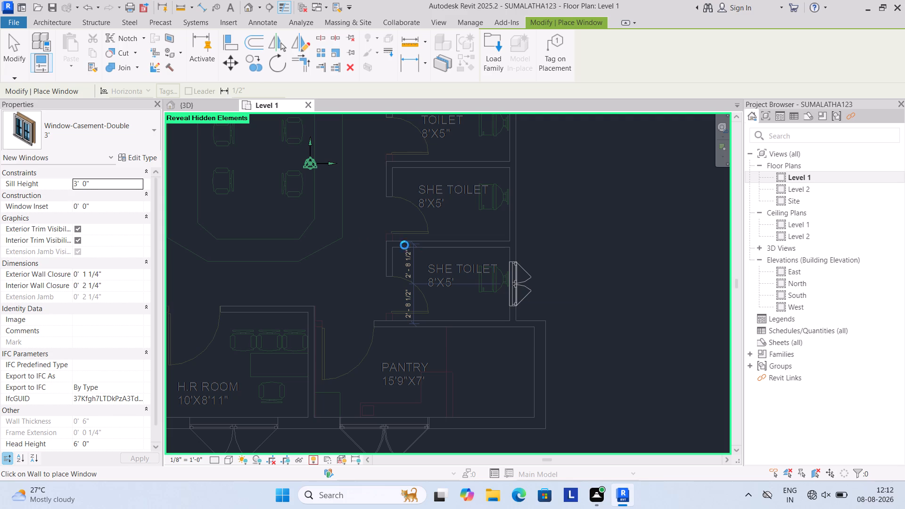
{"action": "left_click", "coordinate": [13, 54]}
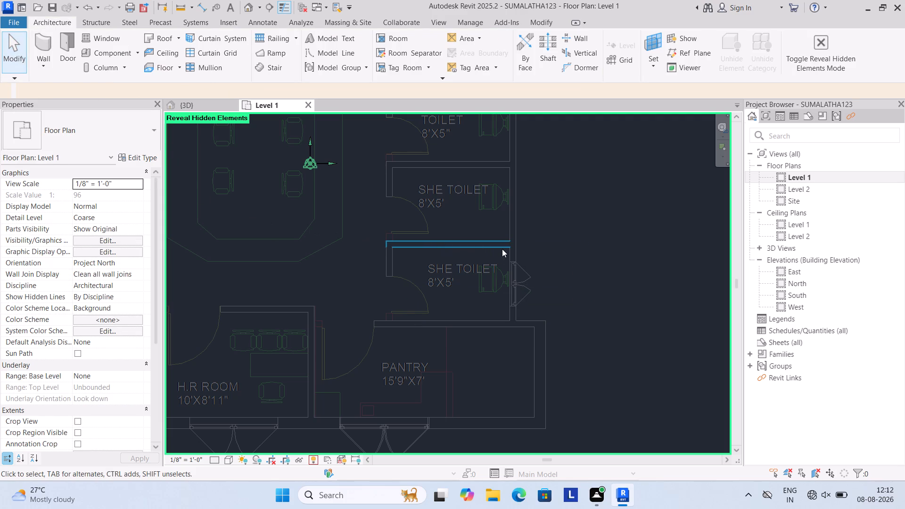
Temporarily hide the outer wall beside the She Toilets.
{"action": "left_click", "coordinate": [512, 251]}
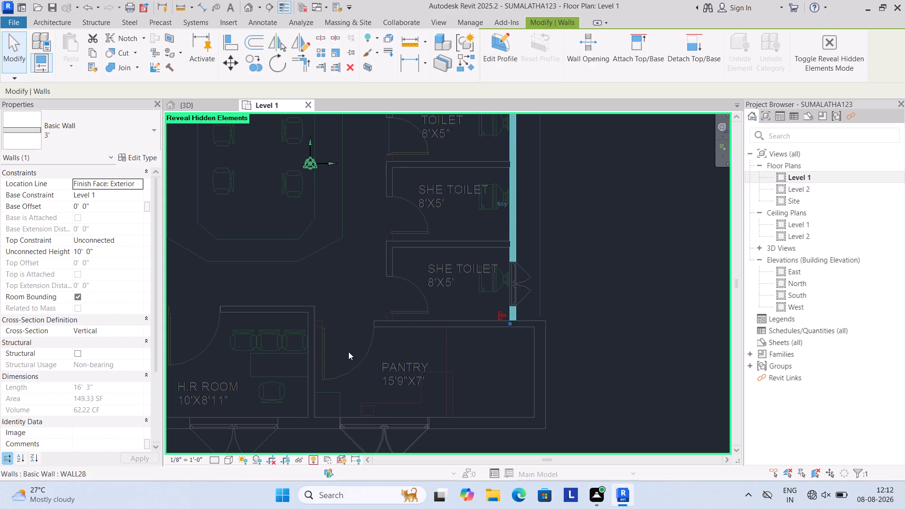
{"action": "type", "text": "HH"}
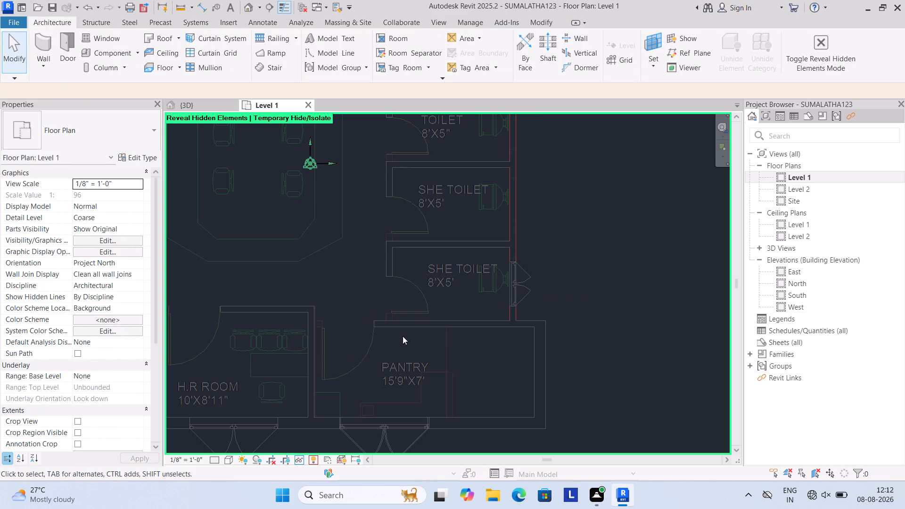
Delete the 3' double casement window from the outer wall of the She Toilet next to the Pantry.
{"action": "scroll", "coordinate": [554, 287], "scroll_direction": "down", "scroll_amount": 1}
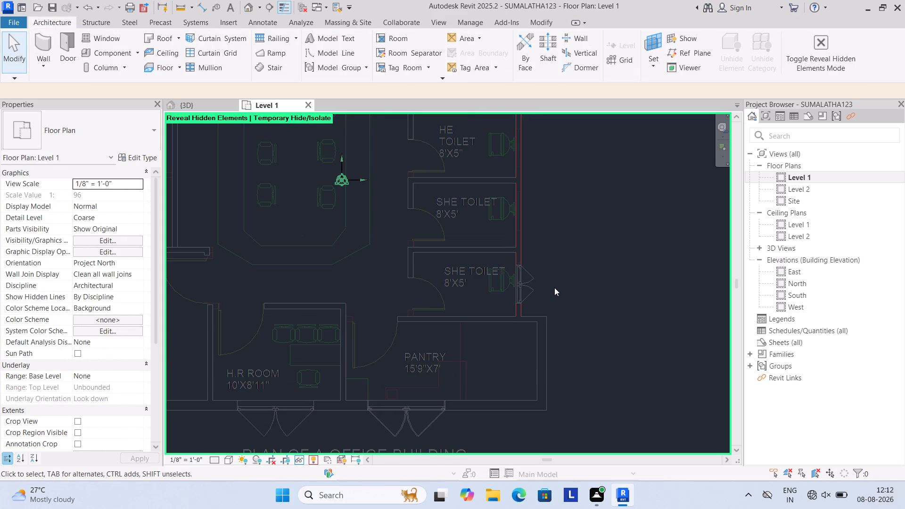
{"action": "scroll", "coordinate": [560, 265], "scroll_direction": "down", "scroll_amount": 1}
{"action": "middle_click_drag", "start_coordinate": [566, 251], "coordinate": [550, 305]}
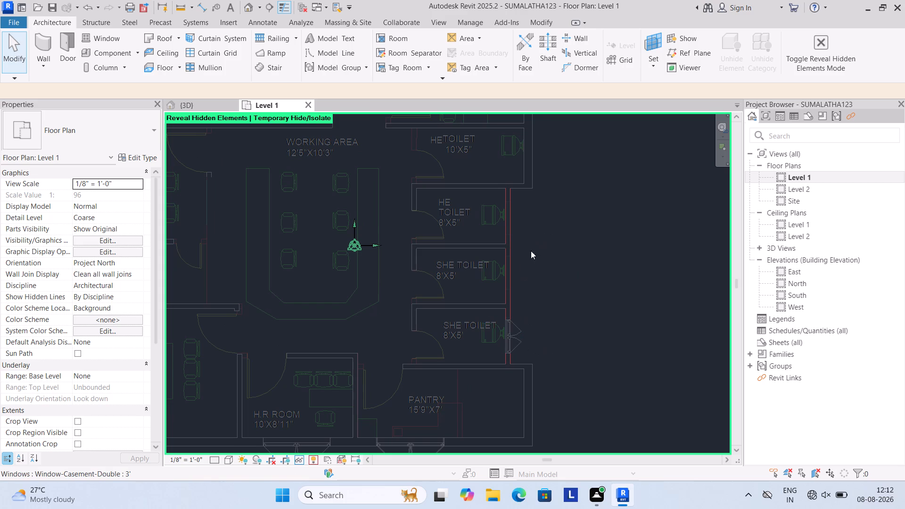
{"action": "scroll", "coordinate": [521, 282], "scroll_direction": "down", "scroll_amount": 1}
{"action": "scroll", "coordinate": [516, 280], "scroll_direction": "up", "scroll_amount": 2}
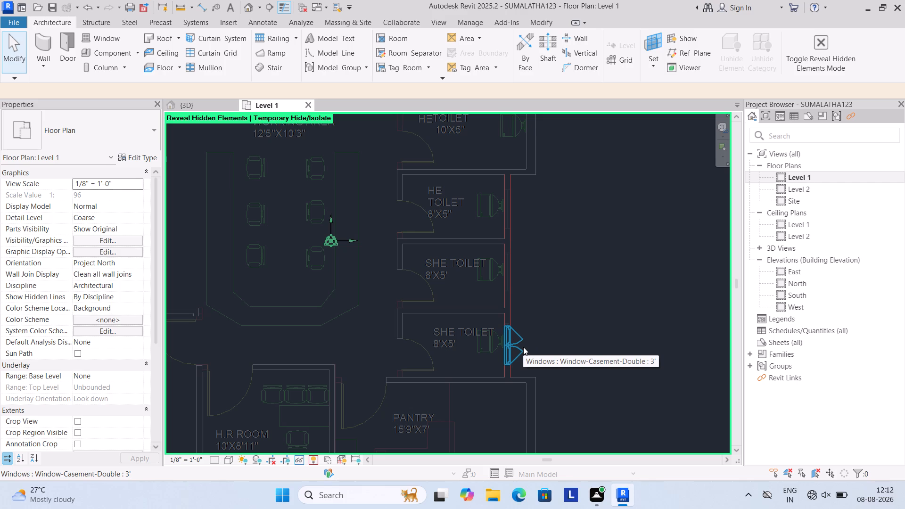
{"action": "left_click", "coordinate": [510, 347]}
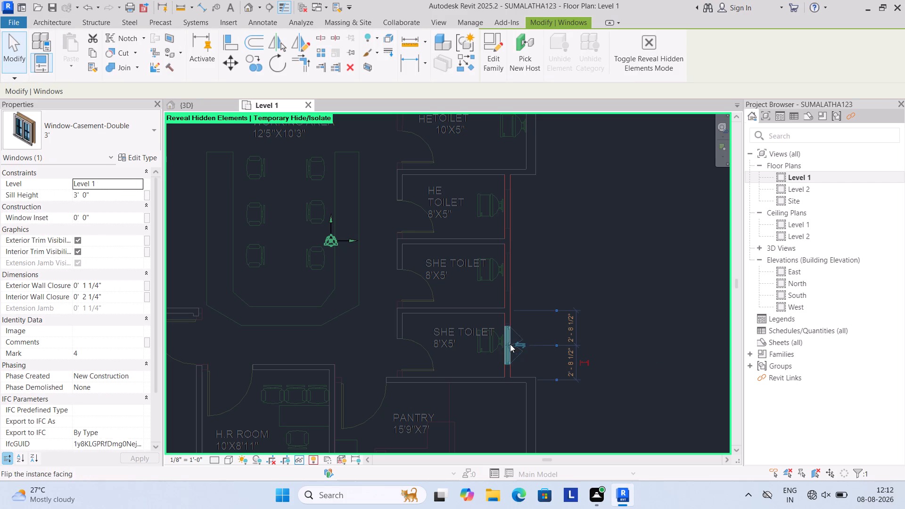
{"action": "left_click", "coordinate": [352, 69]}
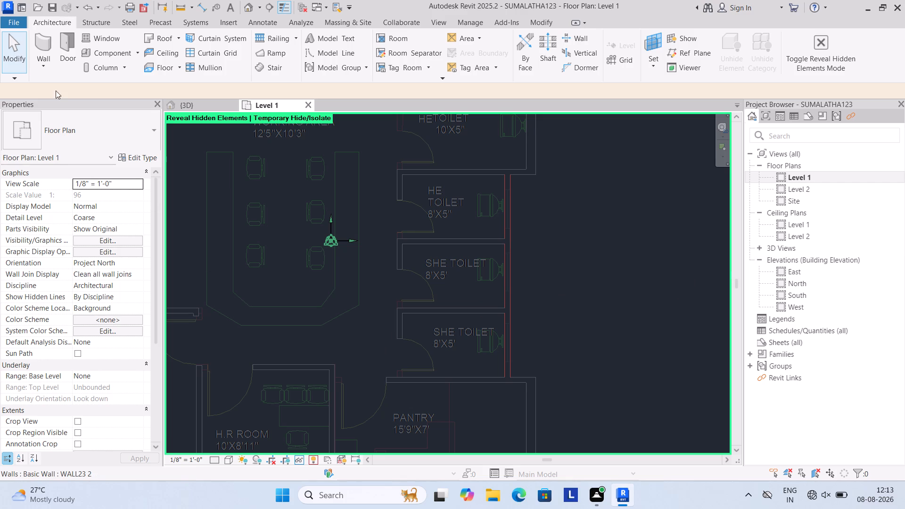
Place Fixed 36" x 24" windows in the outer walls of both She Toilets and the adjacent 8'x5' He Toilet.
{"action": "left_click", "coordinate": [102, 38]}
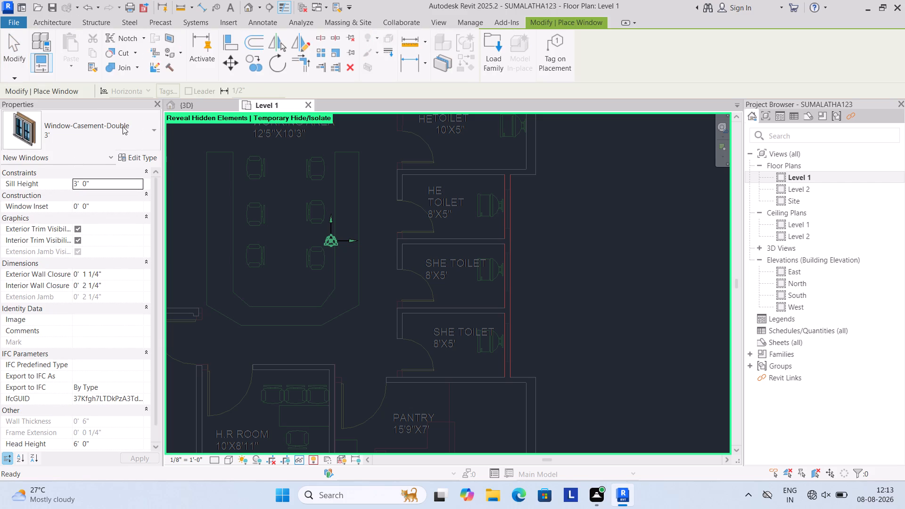
{"action": "left_click", "coordinate": [155, 128]}
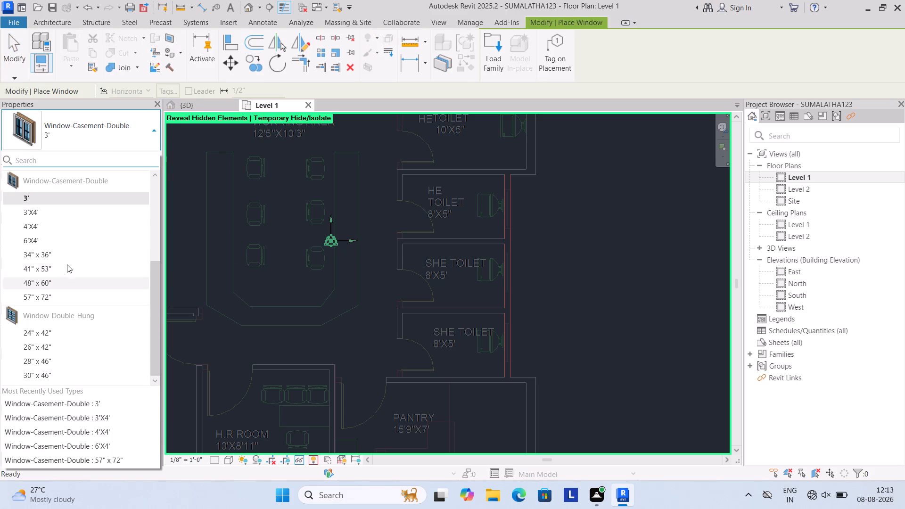
{"action": "left_click", "coordinate": [154, 176]}
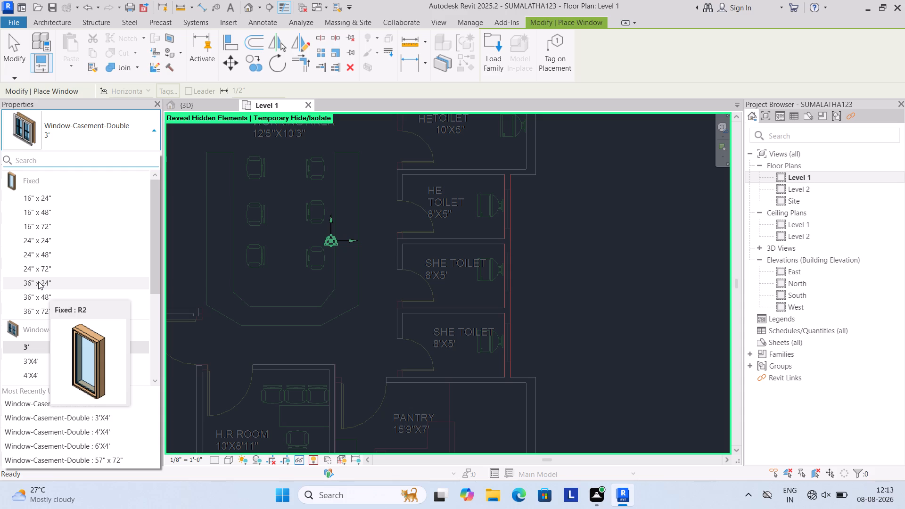
{"action": "left_click", "coordinate": [38, 281]}
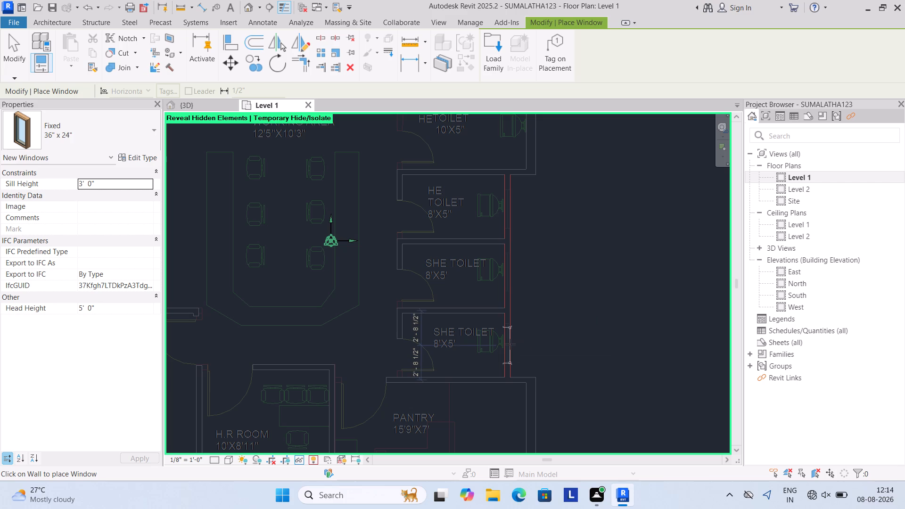
{"action": "left_click", "coordinate": [509, 345]}
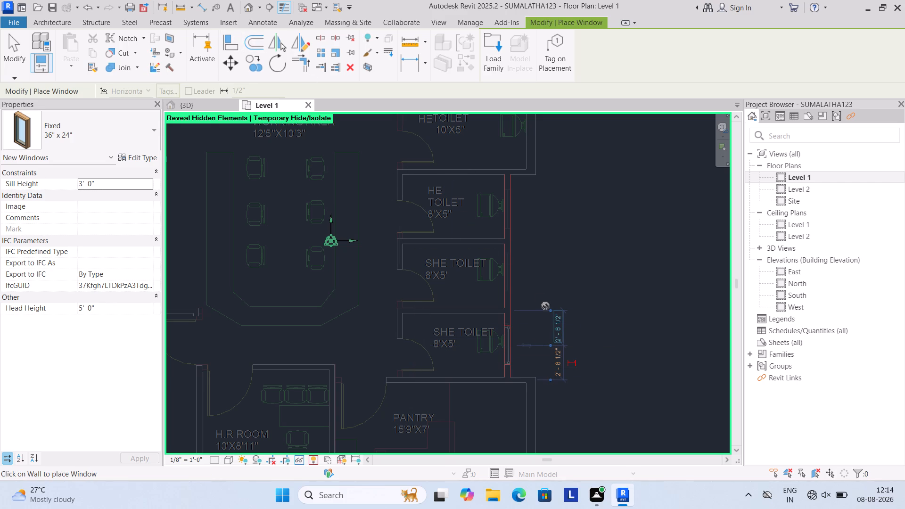
{"action": "left_click", "coordinate": [506, 274]}
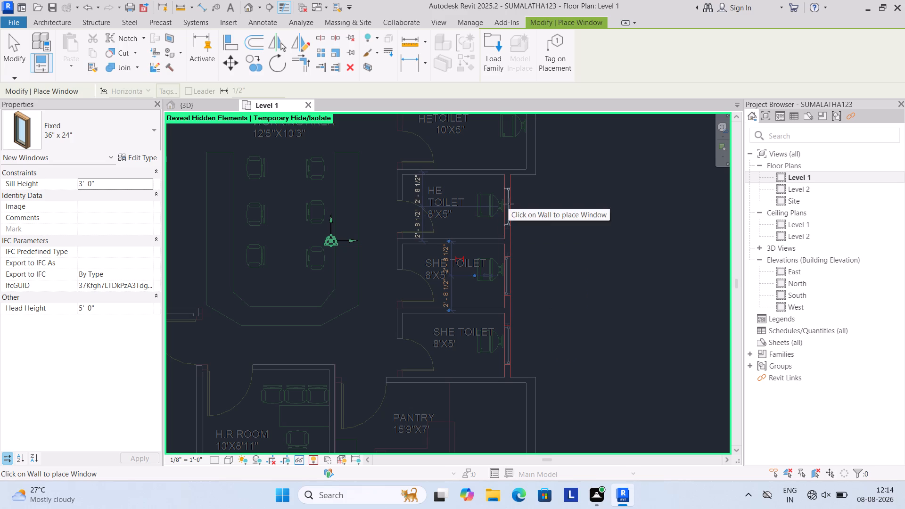
{"action": "left_click", "coordinate": [509, 204]}
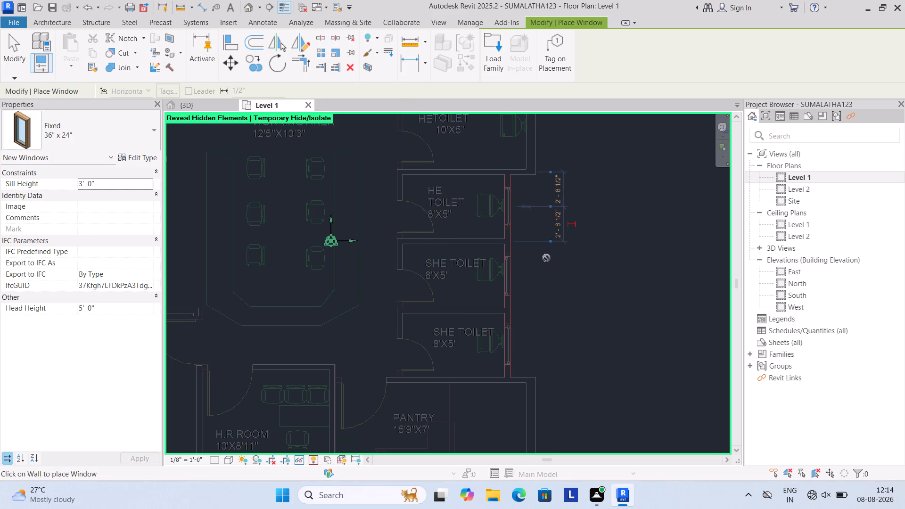
{"action": "left_click", "coordinate": [10, 43]}
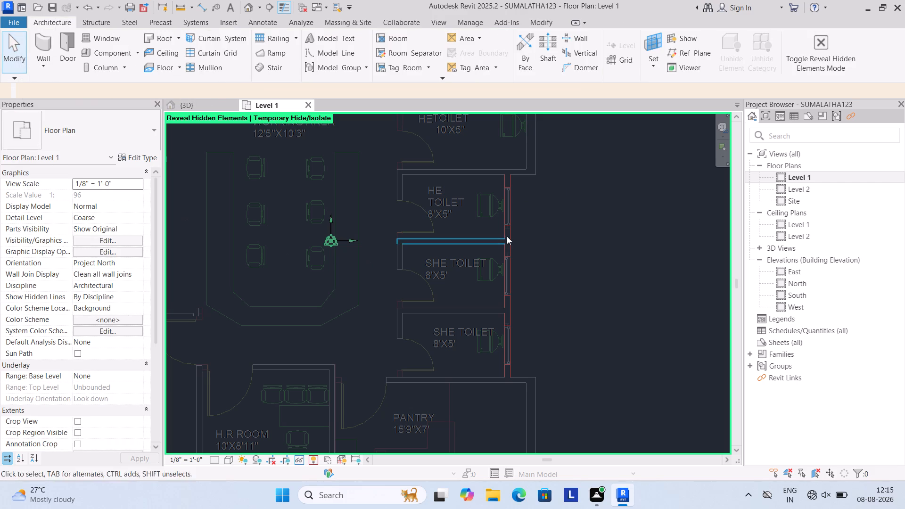
Temporarily hide the outer wall shared by the He Toilet and the two She Toilets.
{"action": "left_click", "coordinate": [508, 233]}
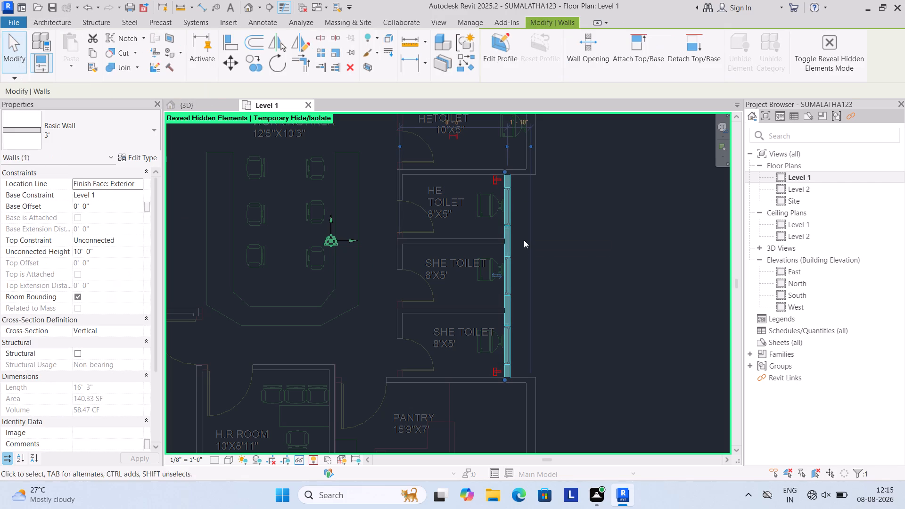
{"action": "type", "text": "HH"}
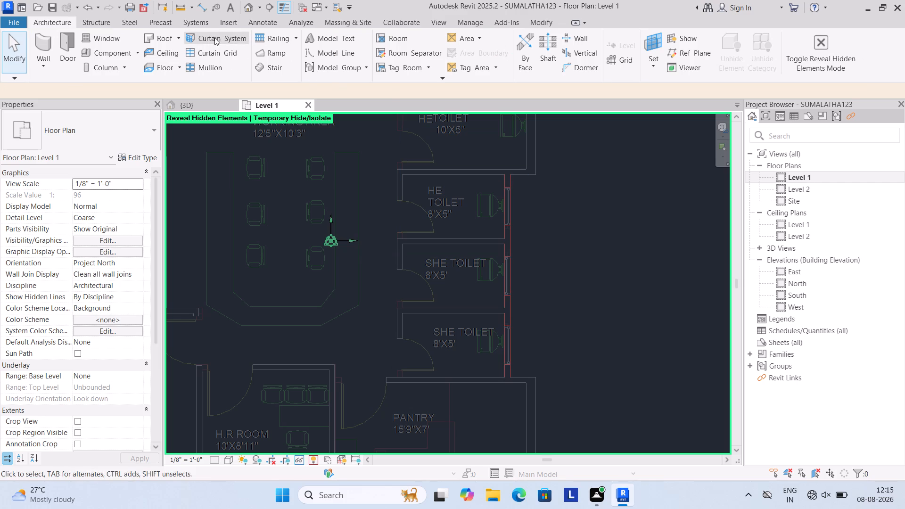
{"action": "left_click", "coordinate": [510, 235]}
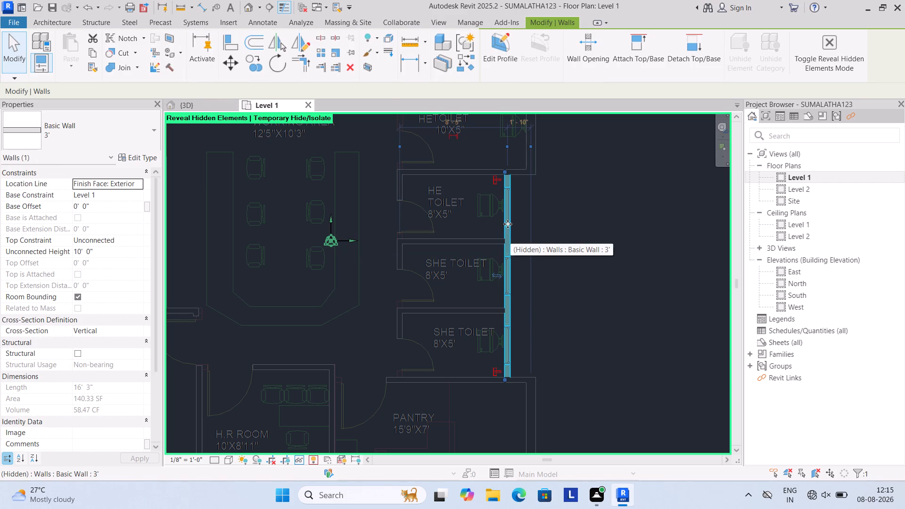
{"action": "scroll", "coordinate": [521, 205], "scroll_direction": "up", "scroll_amount": 8}
{"action": "scroll", "coordinate": [482, 239], "scroll_direction": "up", "scroll_amount": 4}
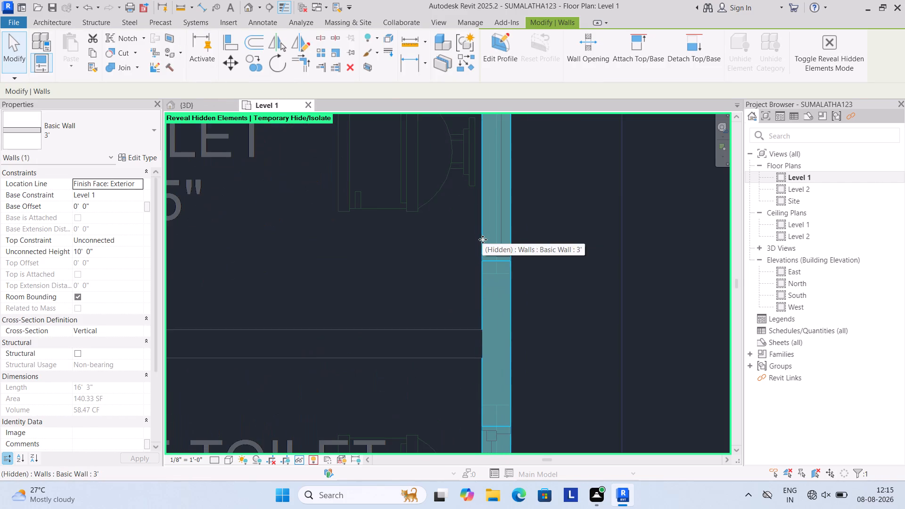
{"action": "scroll", "coordinate": [484, 239], "scroll_direction": "down", "scroll_amount": 3}
{"action": "middle_click_drag", "start_coordinate": [484, 232], "coordinate": [447, 280]}
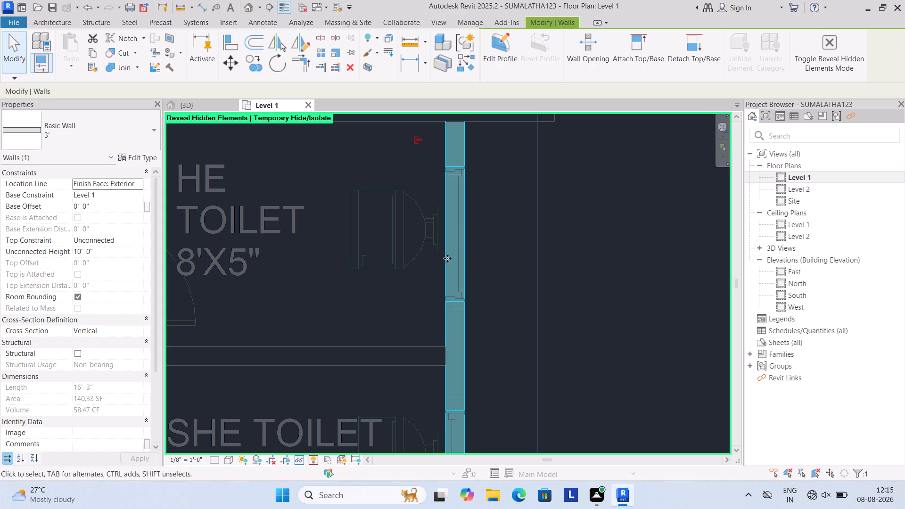
{"action": "left_click", "coordinate": [395, 280]}
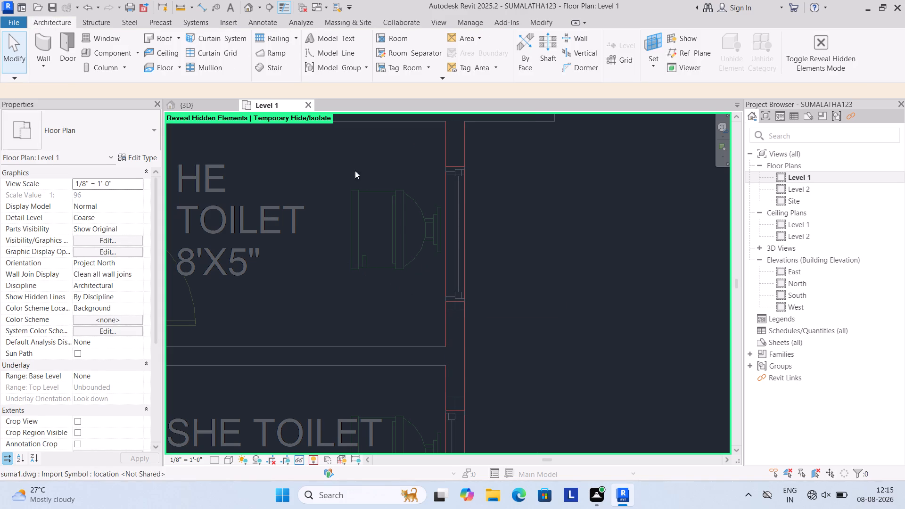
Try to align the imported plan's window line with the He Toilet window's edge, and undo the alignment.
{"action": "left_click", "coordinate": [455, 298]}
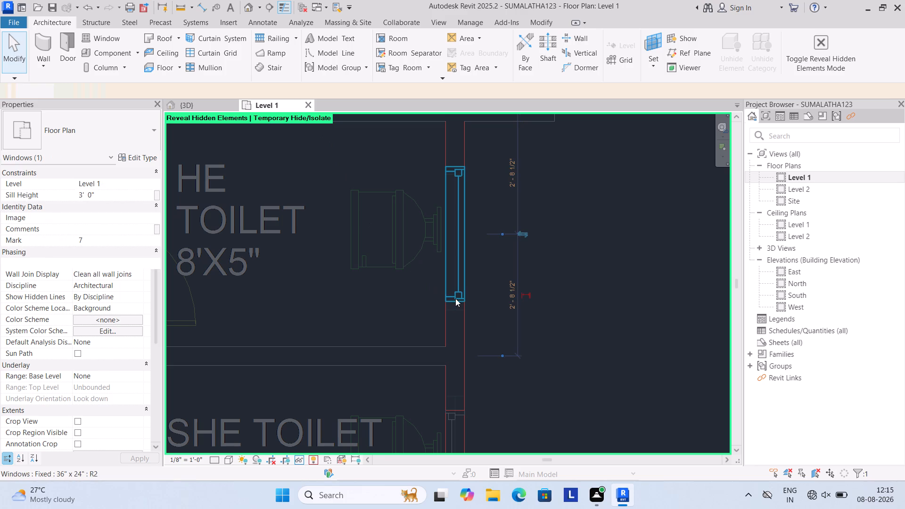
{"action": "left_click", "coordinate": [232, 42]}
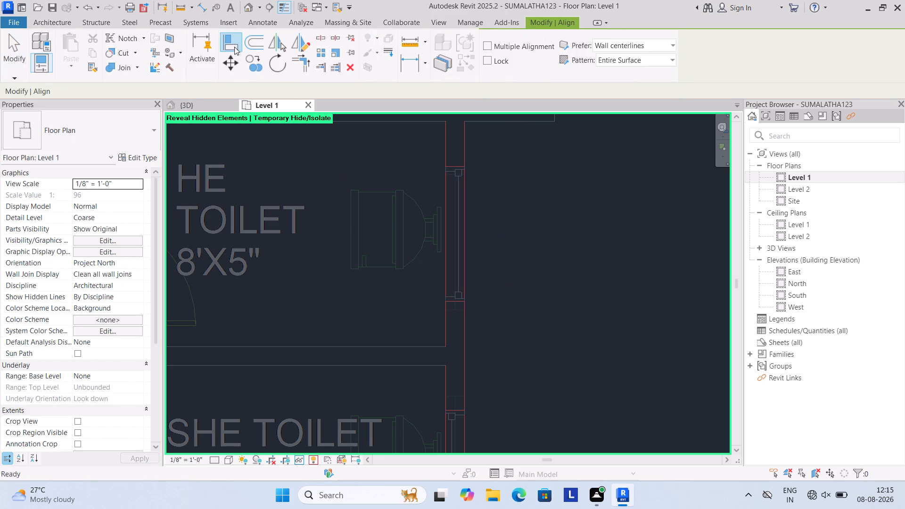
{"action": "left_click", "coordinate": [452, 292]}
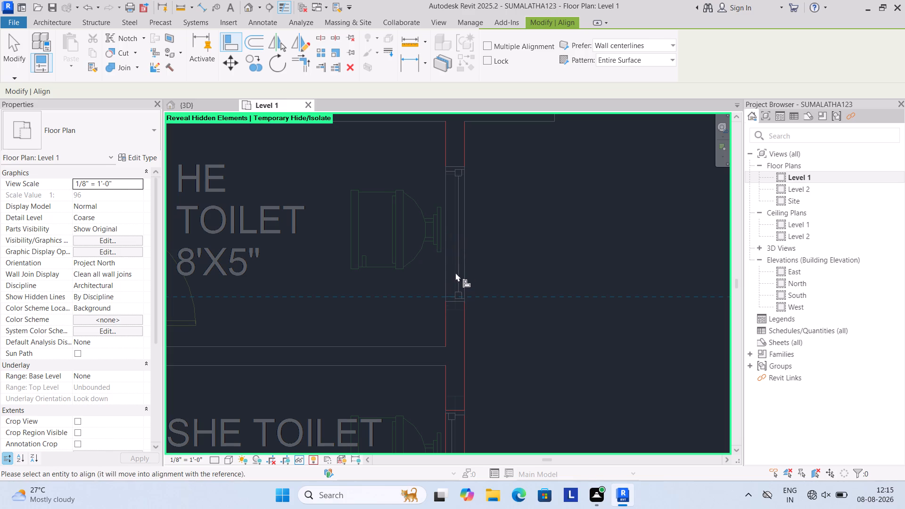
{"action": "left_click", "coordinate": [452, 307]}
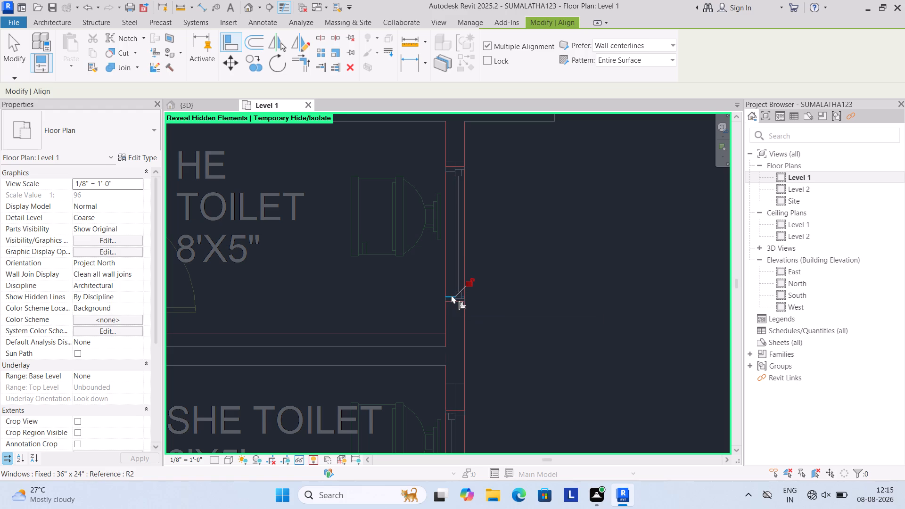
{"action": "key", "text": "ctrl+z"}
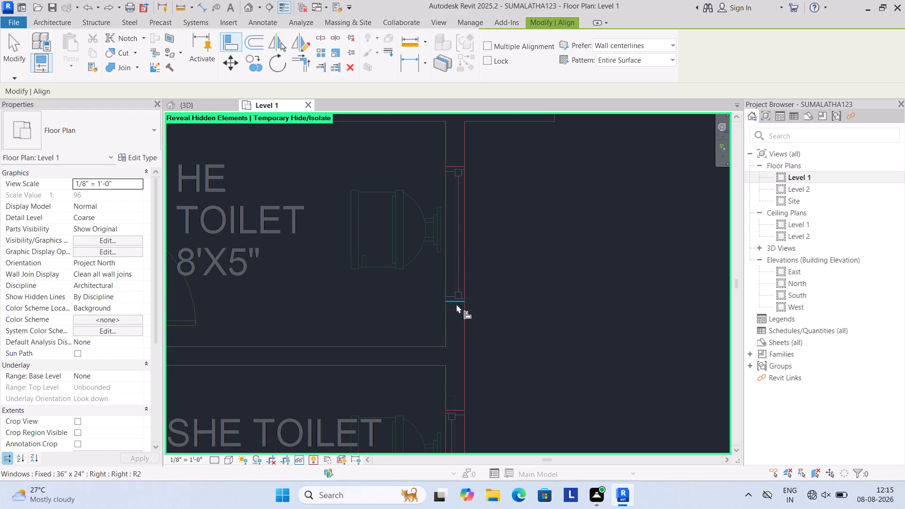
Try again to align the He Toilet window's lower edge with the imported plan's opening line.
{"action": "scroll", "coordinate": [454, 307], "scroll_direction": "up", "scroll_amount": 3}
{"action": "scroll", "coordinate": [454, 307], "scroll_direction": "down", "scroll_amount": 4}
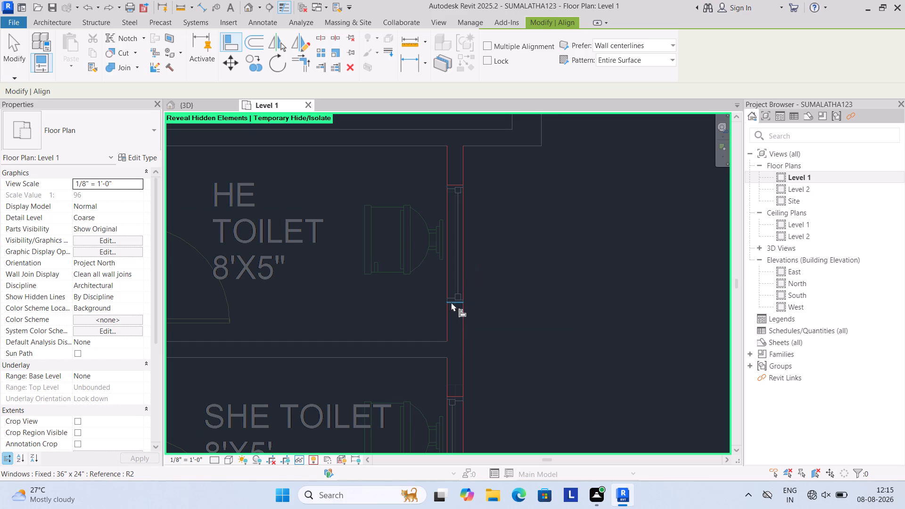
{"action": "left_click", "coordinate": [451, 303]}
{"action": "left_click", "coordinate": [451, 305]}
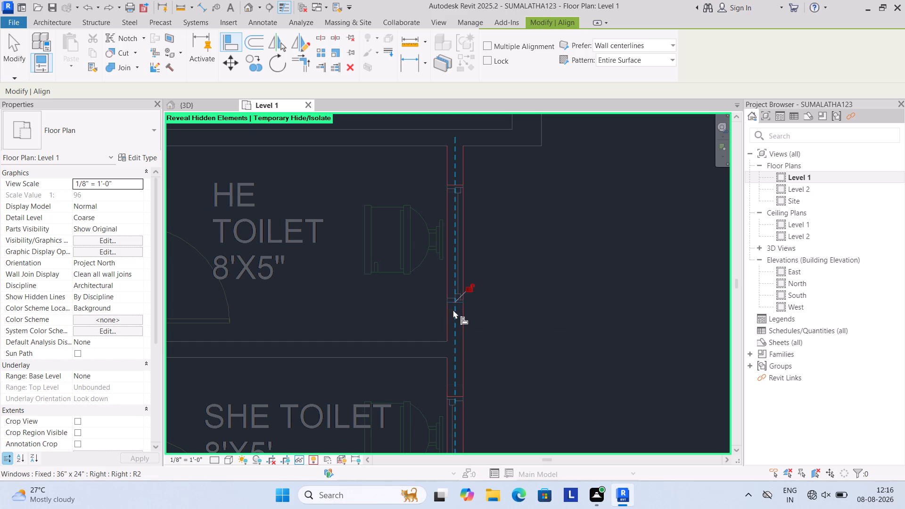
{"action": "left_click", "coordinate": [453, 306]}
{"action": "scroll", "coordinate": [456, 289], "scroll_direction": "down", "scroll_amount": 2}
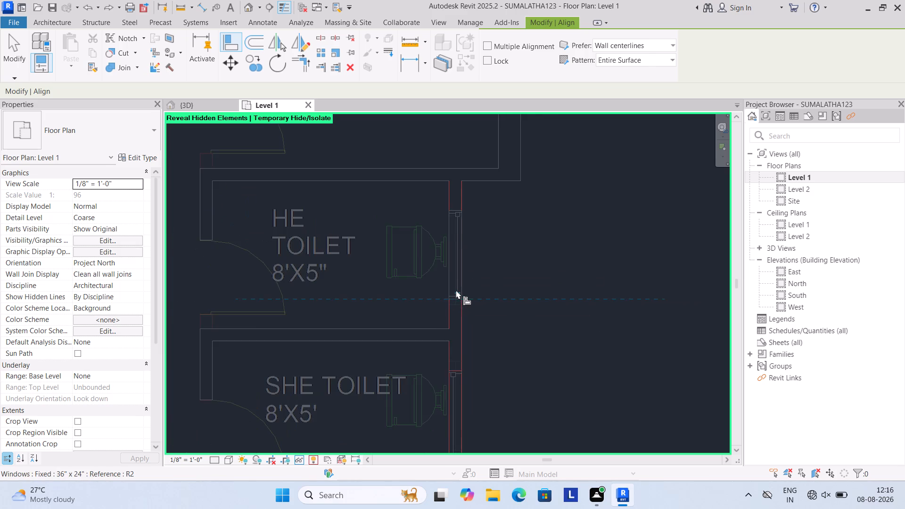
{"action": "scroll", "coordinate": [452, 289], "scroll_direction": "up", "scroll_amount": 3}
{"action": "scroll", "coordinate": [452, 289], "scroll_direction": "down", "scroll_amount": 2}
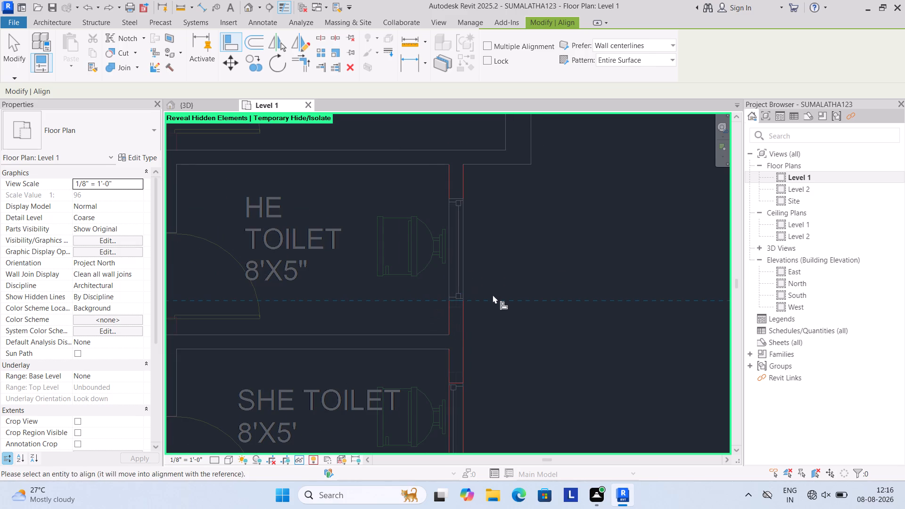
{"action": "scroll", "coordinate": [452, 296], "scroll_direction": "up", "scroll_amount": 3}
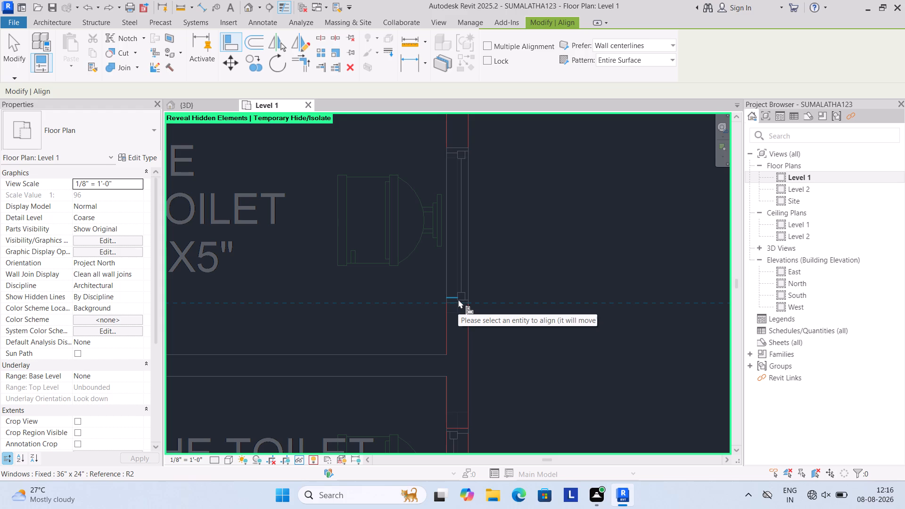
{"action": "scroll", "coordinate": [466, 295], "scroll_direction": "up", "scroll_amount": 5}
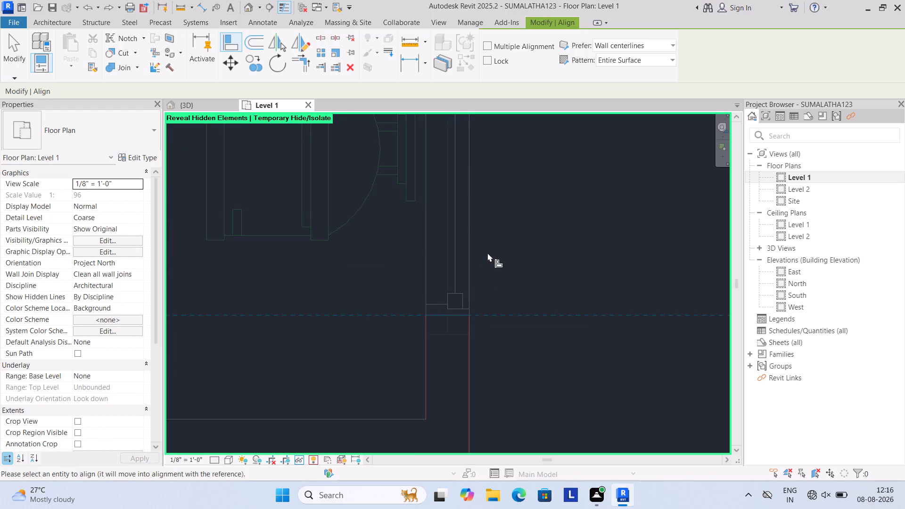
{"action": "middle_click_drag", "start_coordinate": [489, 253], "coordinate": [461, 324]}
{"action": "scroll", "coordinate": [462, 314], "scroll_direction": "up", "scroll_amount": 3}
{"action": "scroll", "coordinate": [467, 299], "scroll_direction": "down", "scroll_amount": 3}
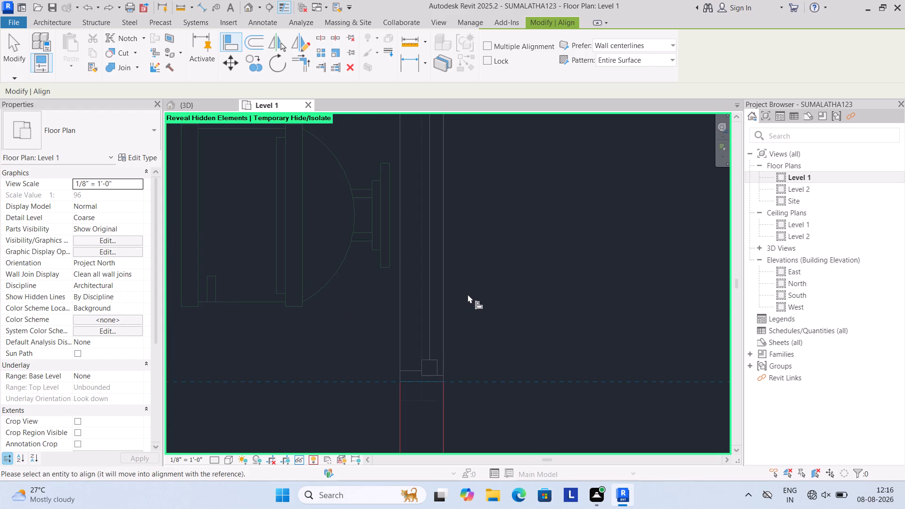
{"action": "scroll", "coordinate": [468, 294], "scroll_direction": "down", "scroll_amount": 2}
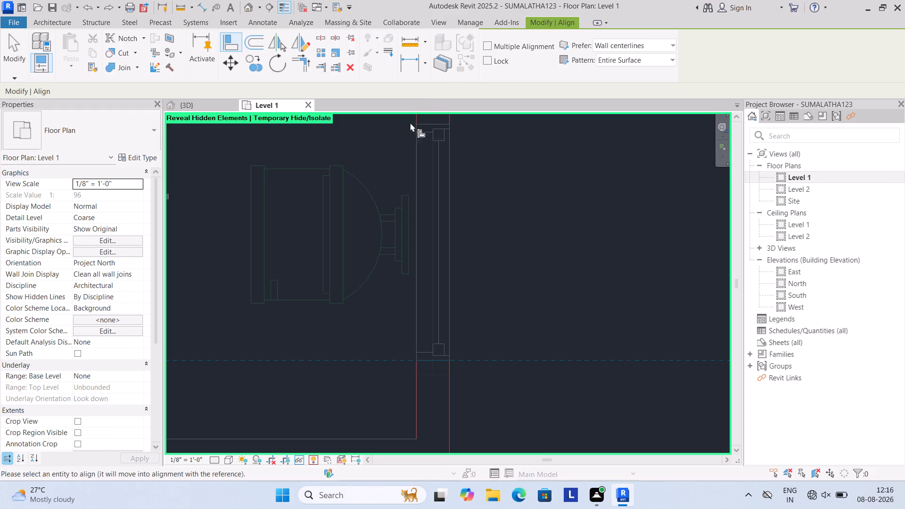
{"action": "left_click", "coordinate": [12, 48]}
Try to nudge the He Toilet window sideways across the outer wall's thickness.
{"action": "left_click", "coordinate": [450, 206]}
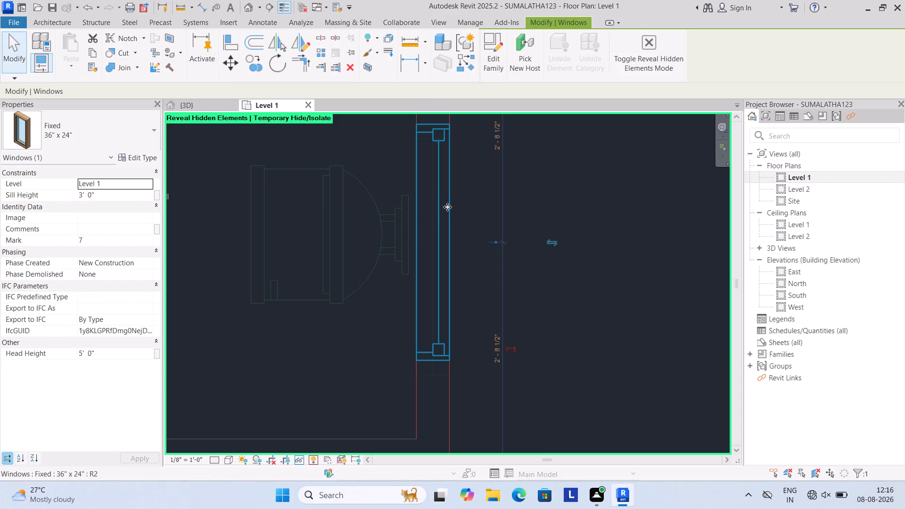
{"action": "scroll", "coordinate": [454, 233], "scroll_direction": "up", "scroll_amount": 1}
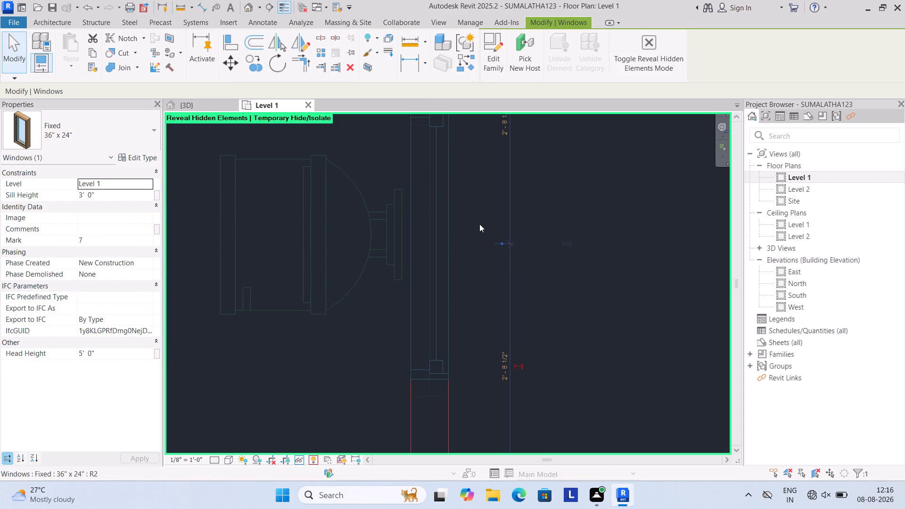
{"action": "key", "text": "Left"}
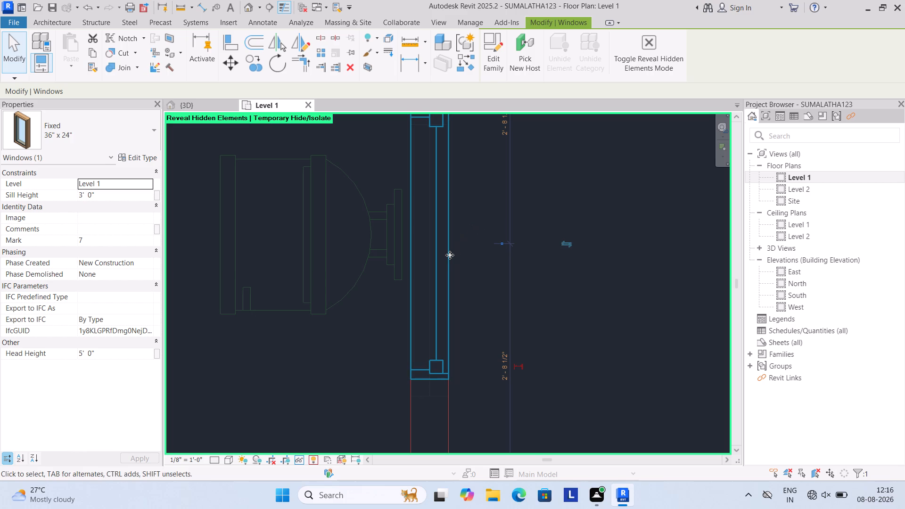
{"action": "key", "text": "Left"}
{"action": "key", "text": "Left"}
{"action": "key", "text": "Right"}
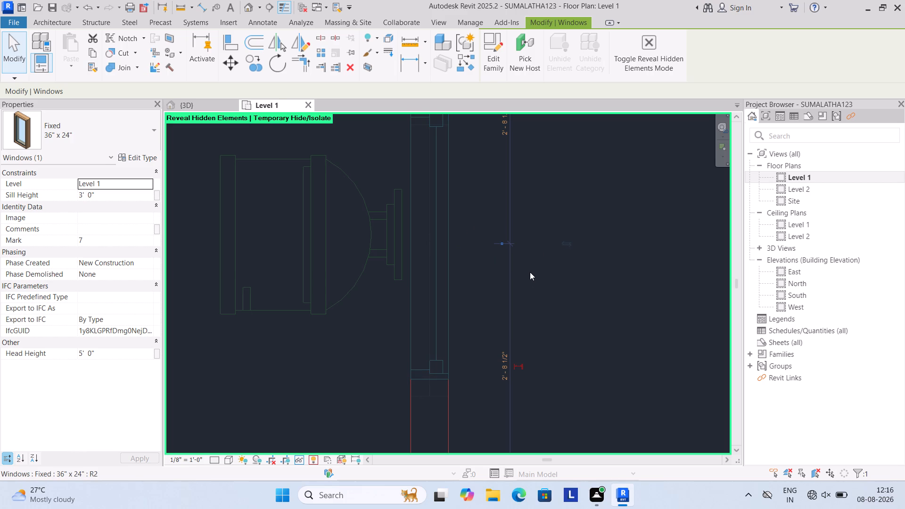
Examine the He Toilet and upper She Toilet window edges against the imported plan's opening lines.
{"action": "left_click", "coordinate": [413, 276]}
{"action": "scroll", "coordinate": [416, 282], "scroll_direction": "down", "scroll_amount": 4}
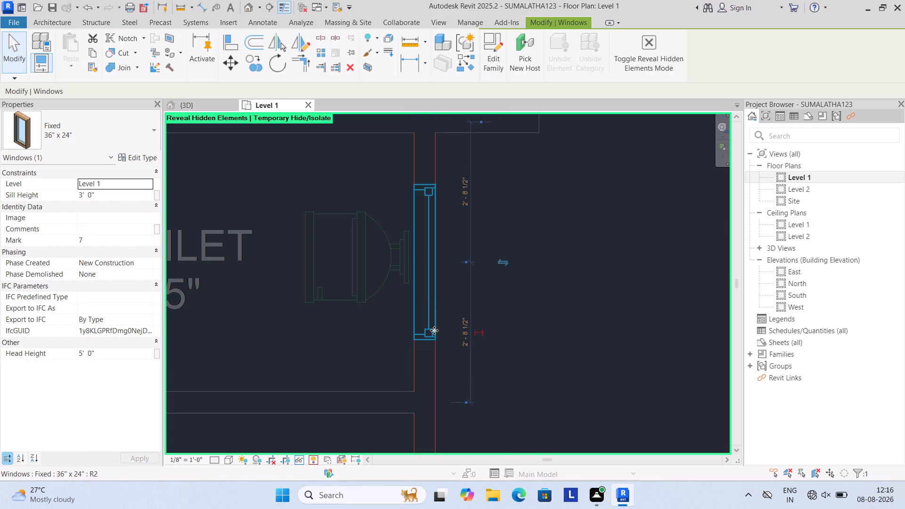
{"action": "scroll", "coordinate": [436, 353], "scroll_direction": "up", "scroll_amount": 11}
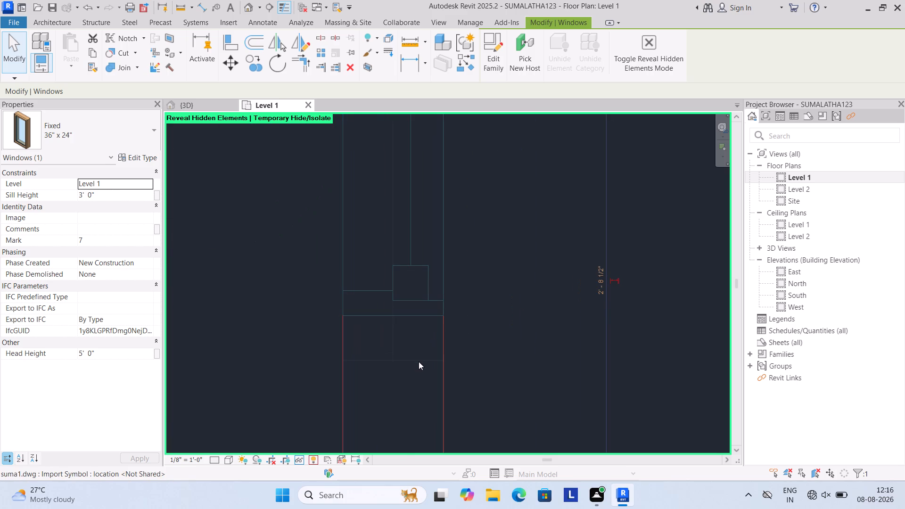
{"action": "scroll", "coordinate": [419, 361], "scroll_direction": "up", "scroll_amount": 7}
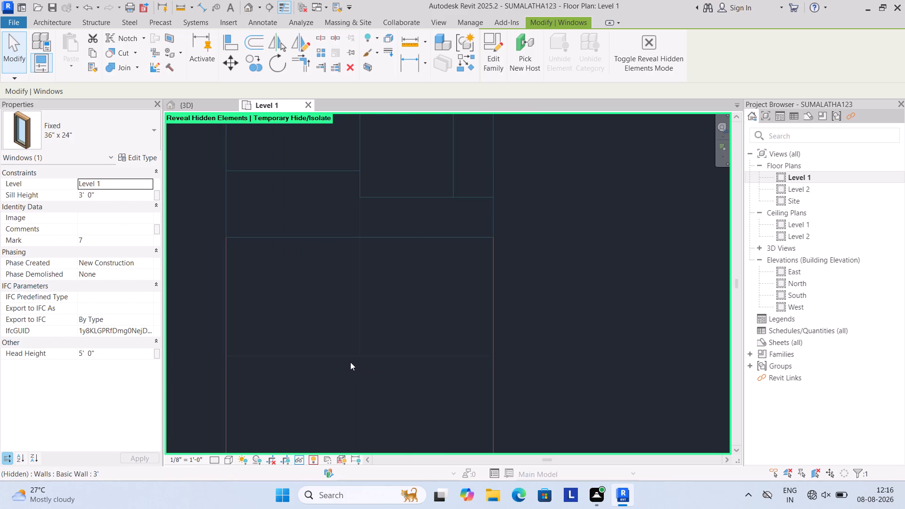
{"action": "left_click", "coordinate": [390, 240]}
{"action": "scroll", "coordinate": [393, 248], "scroll_direction": "down", "scroll_amount": 6}
{"action": "scroll", "coordinate": [388, 287], "scroll_direction": "down", "scroll_amount": 4}
{"action": "middle_click_drag", "start_coordinate": [383, 284], "coordinate": [340, 133]}
{"action": "scroll", "coordinate": [383, 285], "scroll_direction": "down", "scroll_amount": 3}
{"action": "middle_click_drag", "start_coordinate": [323, 366], "coordinate": [308, 232]}
{"action": "scroll", "coordinate": [313, 325], "scroll_direction": "down", "scroll_amount": 1}
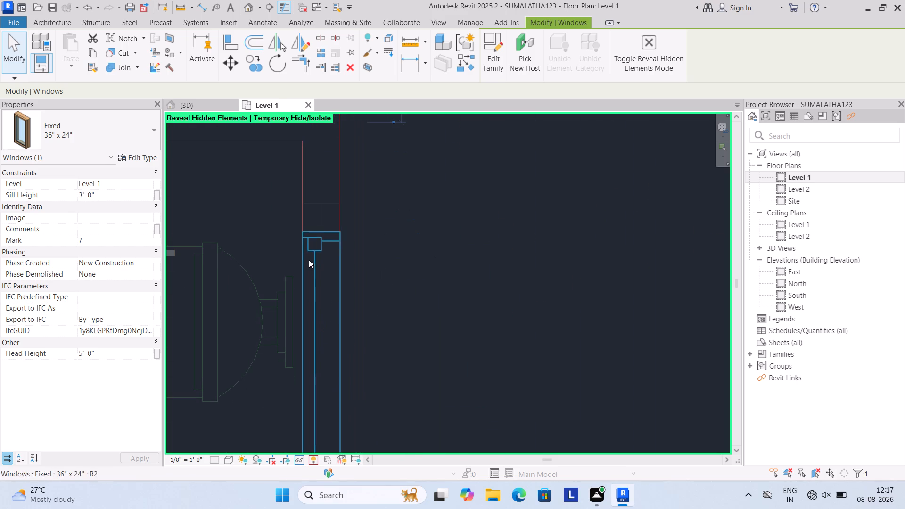
{"action": "middle_click_drag", "start_coordinate": [323, 229], "coordinate": [320, 123]}
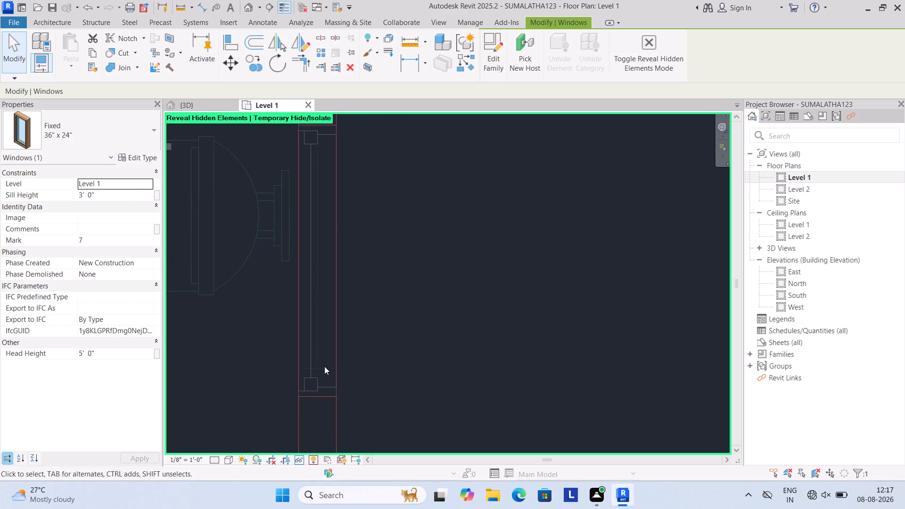
{"action": "scroll", "coordinate": [326, 364], "scroll_direction": "up", "scroll_amount": 7}
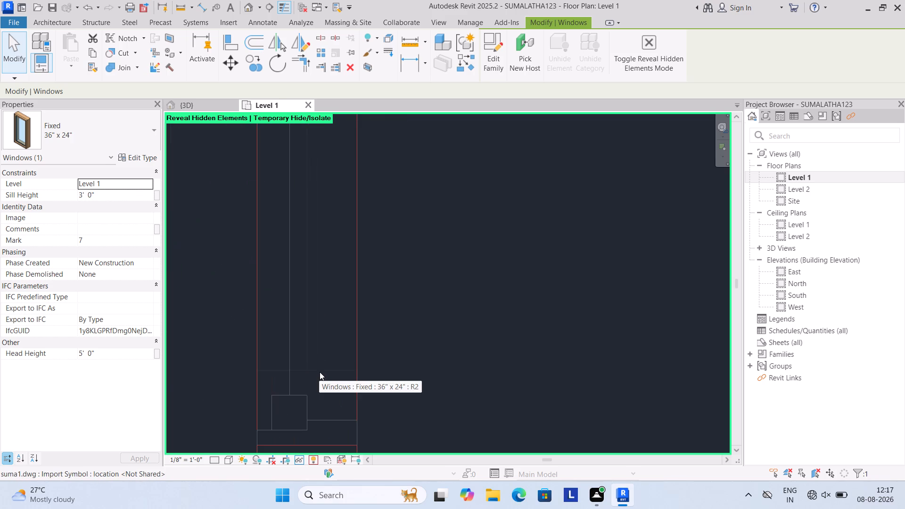
{"action": "middle_click_drag", "start_coordinate": [321, 359], "coordinate": [325, 228]}
{"action": "scroll", "coordinate": [331, 322], "scroll_direction": "down", "scroll_amount": 4}
{"action": "middle_click_drag", "start_coordinate": [330, 320], "coordinate": [324, 304]}
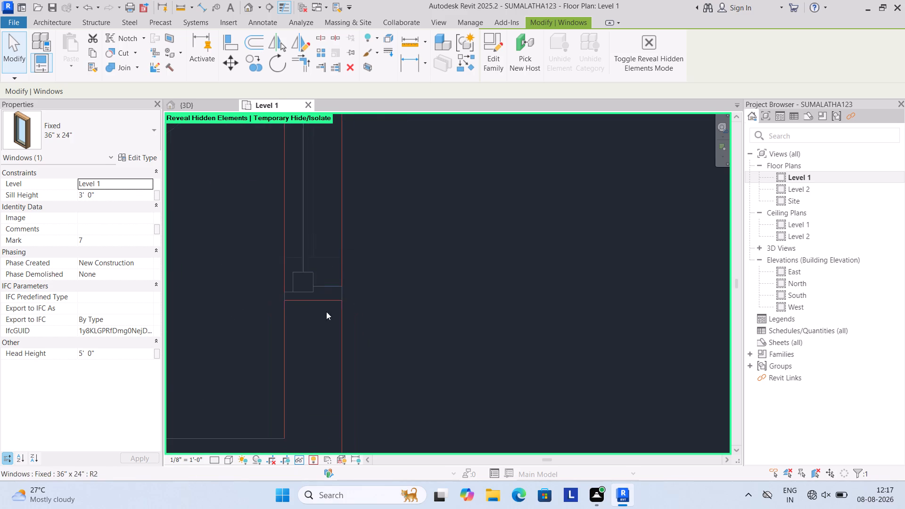
Align the upper frame edge of the lower She Toilet's window with the imported plan's upper opening line.
{"action": "middle_click_drag", "start_coordinate": [322, 346], "coordinate": [264, 60]}
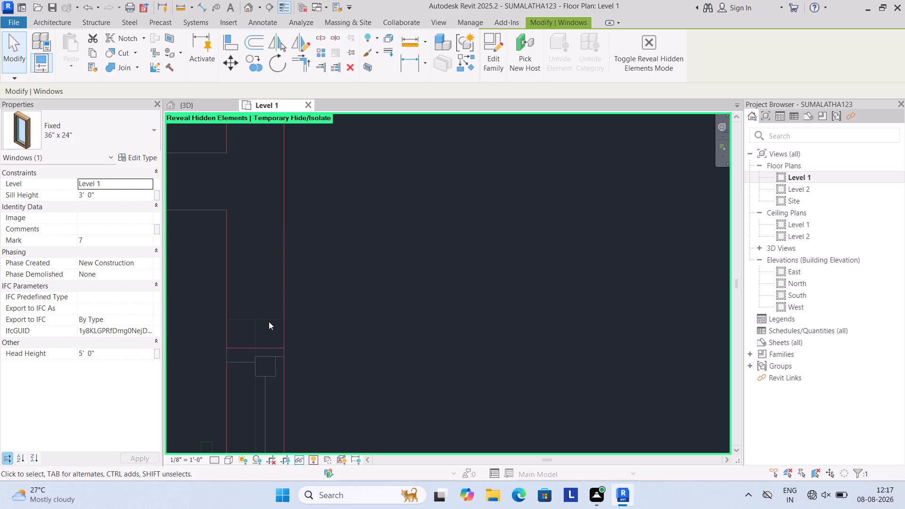
{"action": "left_click", "coordinate": [268, 316]}
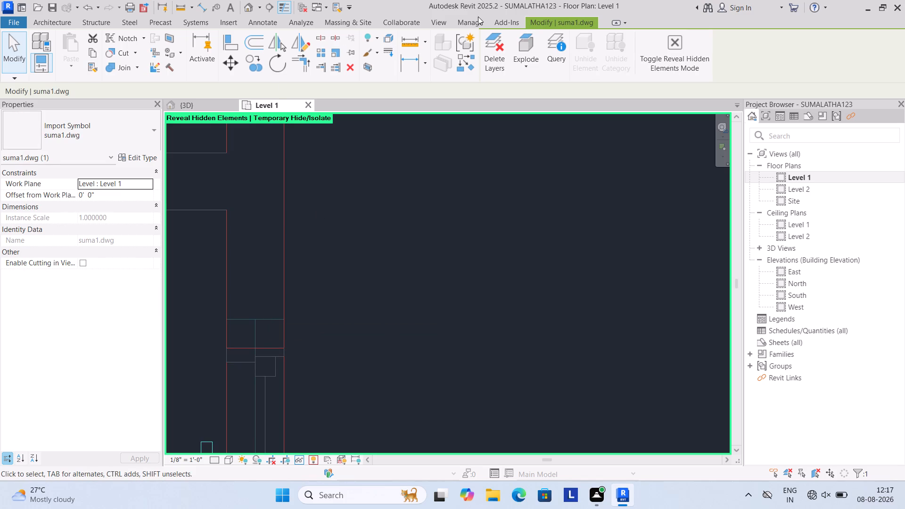
{"action": "left_click", "coordinate": [225, 43]}
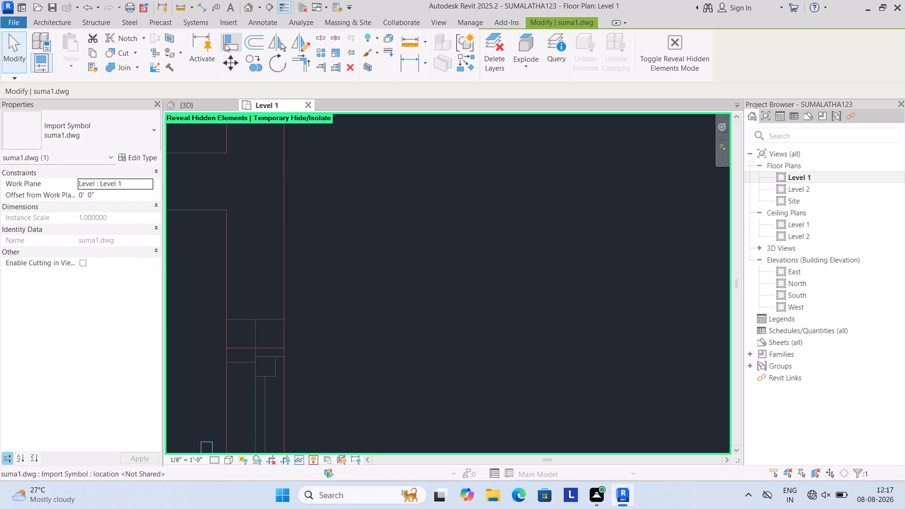
{"action": "left_click", "coordinate": [266, 318]}
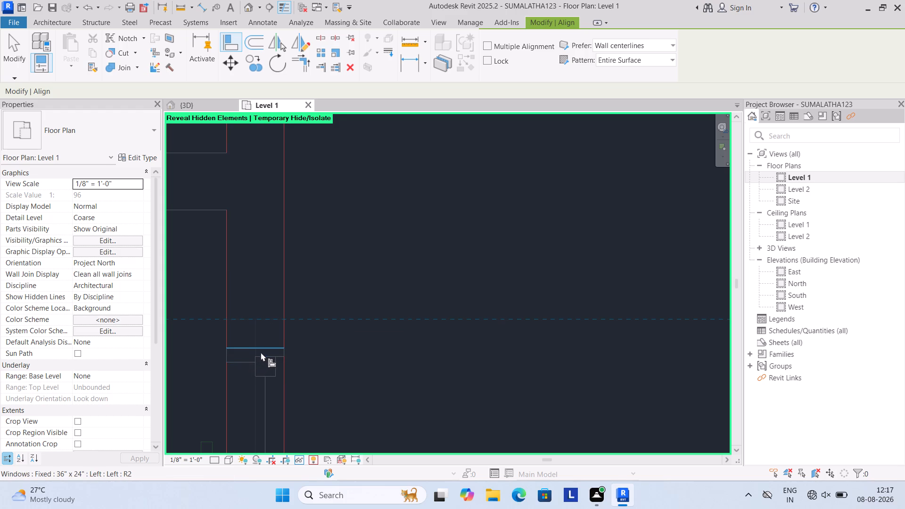
{"action": "scroll", "coordinate": [281, 354], "scroll_direction": "up", "scroll_amount": 7}
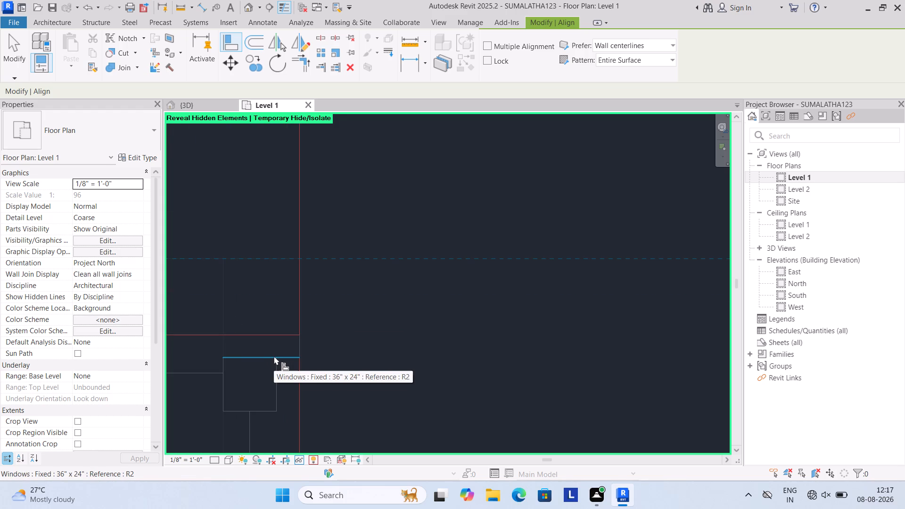
{"action": "scroll", "coordinate": [270, 343], "scroll_direction": "down", "scroll_amount": 4}
{"action": "middle_click_drag", "start_coordinate": [274, 341], "coordinate": [260, 194]}
{"action": "scroll", "coordinate": [274, 335], "scroll_direction": "down", "scroll_amount": 1}
{"action": "left_click", "coordinate": [263, 201]}
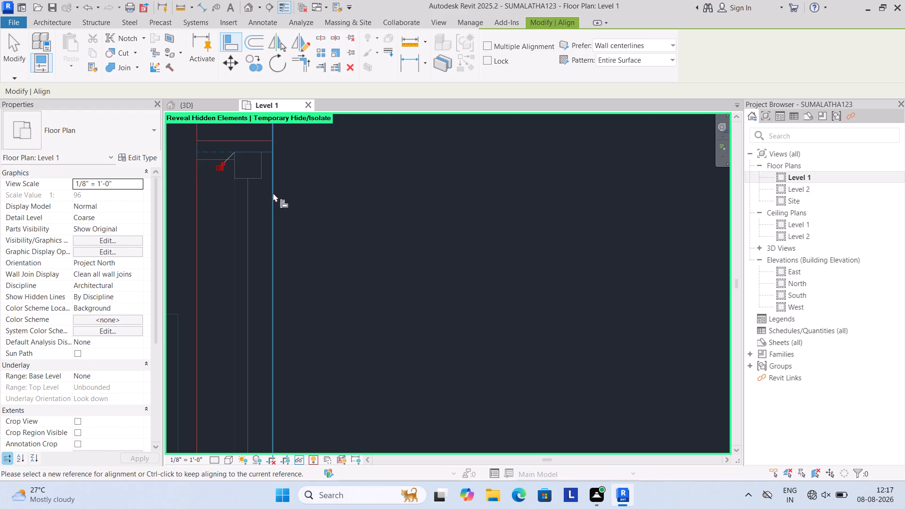
Align the upper frame edge of the upper She Toilet's window with the imported plan's upper opening line.
{"action": "scroll", "coordinate": [280, 200], "scroll_direction": "down", "scroll_amount": 4}
{"action": "scroll", "coordinate": [291, 253], "scroll_direction": "down", "scroll_amount": 4}
{"action": "scroll", "coordinate": [301, 298], "scroll_direction": "down", "scroll_amount": 1}
{"action": "middle_click_drag", "start_coordinate": [301, 299], "coordinate": [288, 211]}
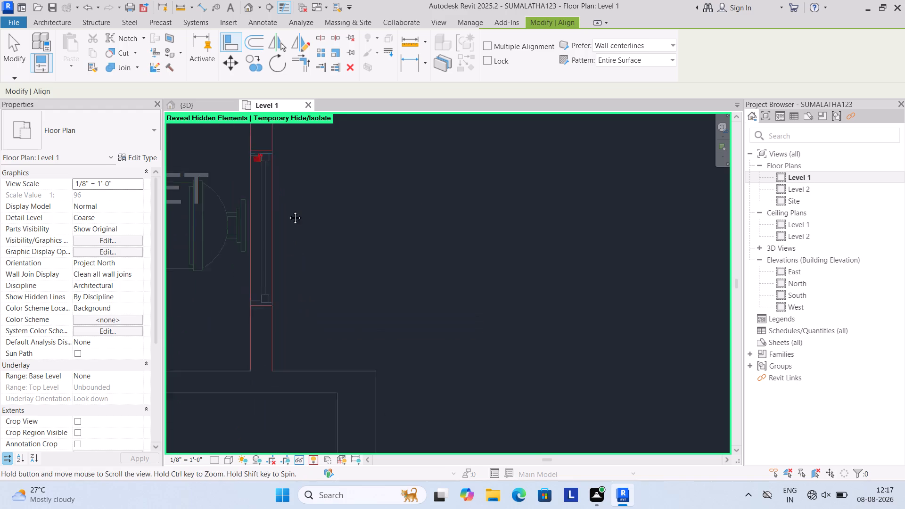
{"action": "middle_click_drag", "start_coordinate": [288, 211], "coordinate": [285, 190]}
{"action": "middle_click_drag", "start_coordinate": [297, 286], "coordinate": [330, 385]}
{"action": "middle_click_drag", "start_coordinate": [306, 215], "coordinate": [299, 398]}
{"action": "middle_click_drag", "start_coordinate": [300, 238], "coordinate": [297, 289]}
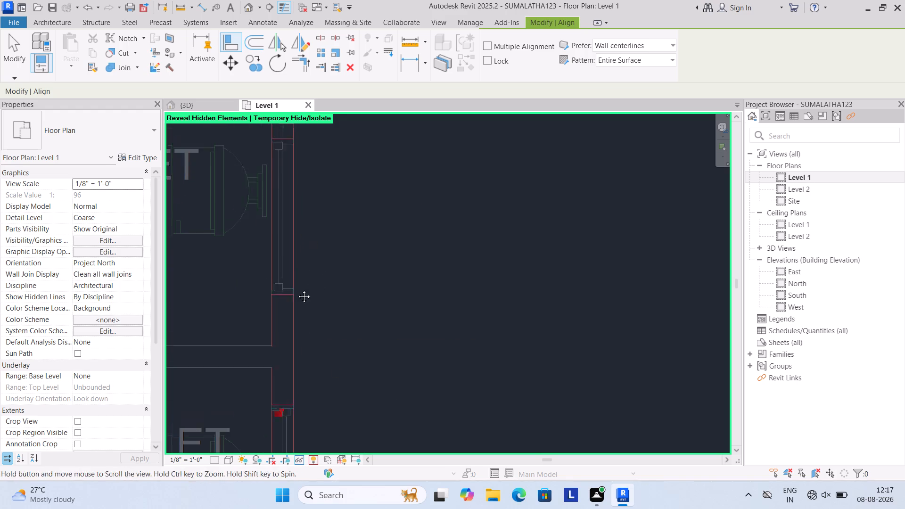
{"action": "middle_click_drag", "start_coordinate": [297, 289], "coordinate": [295, 393]}
{"action": "scroll", "coordinate": [284, 270], "scroll_direction": "up", "scroll_amount": 8}
{"action": "left_click", "coordinate": [275, 246]}
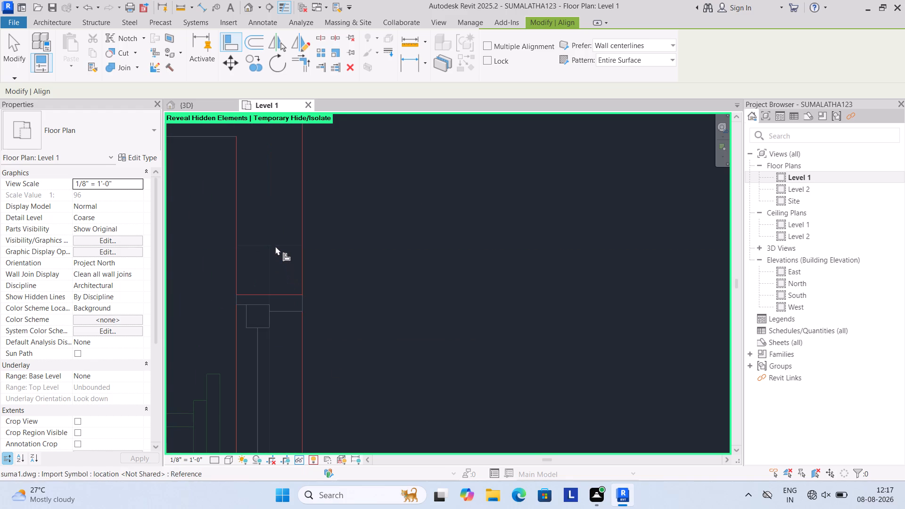
{"action": "left_click", "coordinate": [255, 308]}
{"action": "middle_click_drag", "start_coordinate": [285, 290], "coordinate": [315, 348]}
{"action": "scroll", "coordinate": [288, 297], "scroll_direction": "down", "scroll_amount": 2}
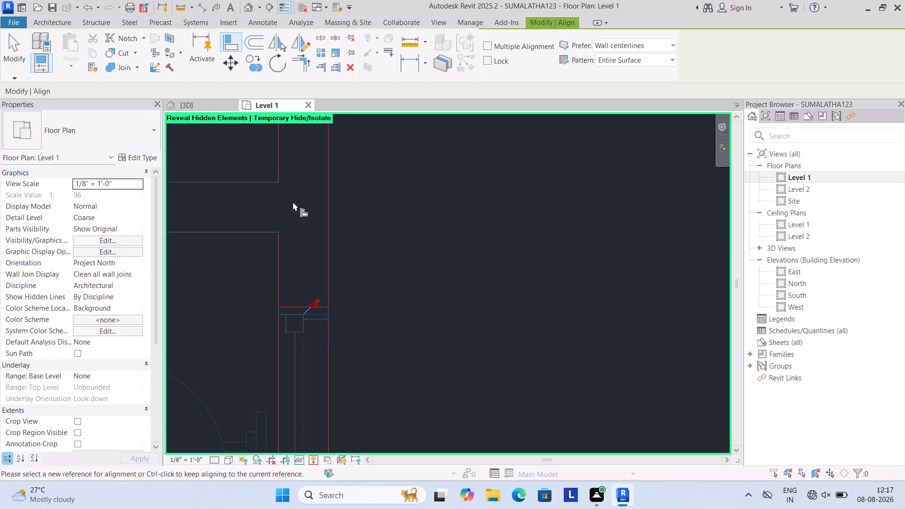
Review the type properties of the Fixed 36" x 24" window type.
{"action": "middle_click_drag", "start_coordinate": [293, 208], "coordinate": [293, 320]}
{"action": "scroll", "coordinate": [293, 269], "scroll_direction": "down", "scroll_amount": 3}
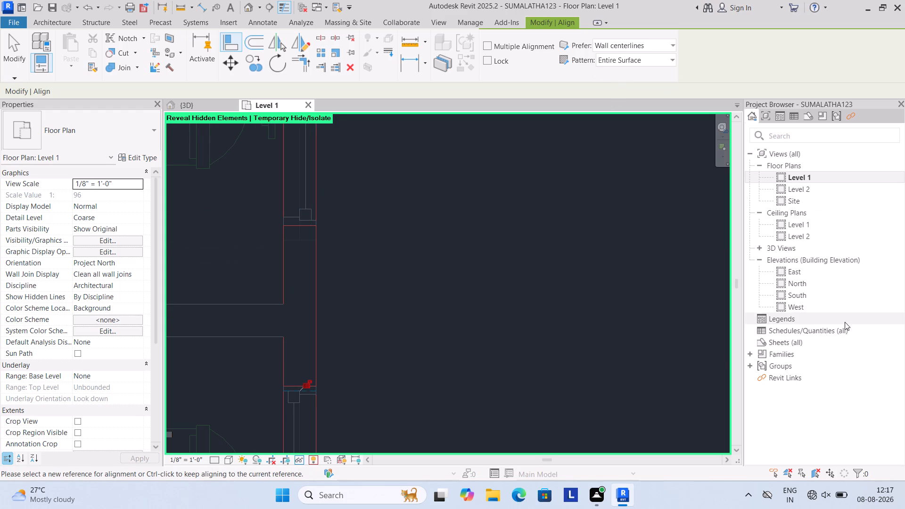
{"action": "scroll", "coordinate": [609, 206], "scroll_direction": "down", "scroll_amount": 2}
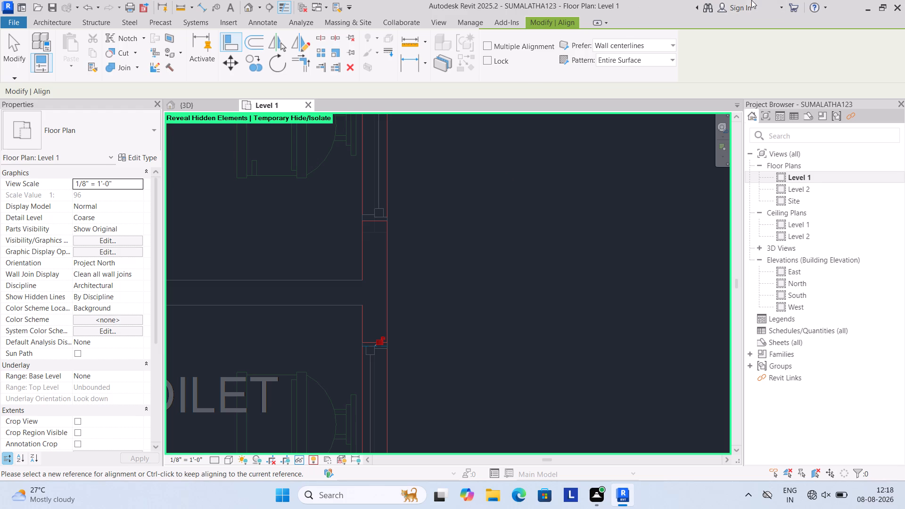
{"action": "scroll", "coordinate": [478, 128], "scroll_direction": "down", "scroll_amount": 4}
{"action": "scroll", "coordinate": [418, 177], "scroll_direction": "down", "scroll_amount": 1}
{"action": "middle_click_drag", "start_coordinate": [415, 205], "coordinate": [419, 212]}
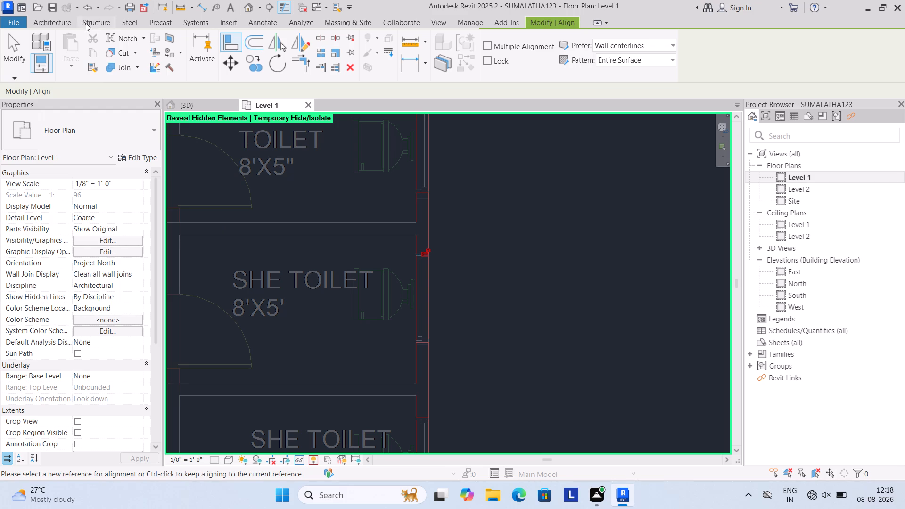
{"action": "left_click", "coordinate": [61, 17]}
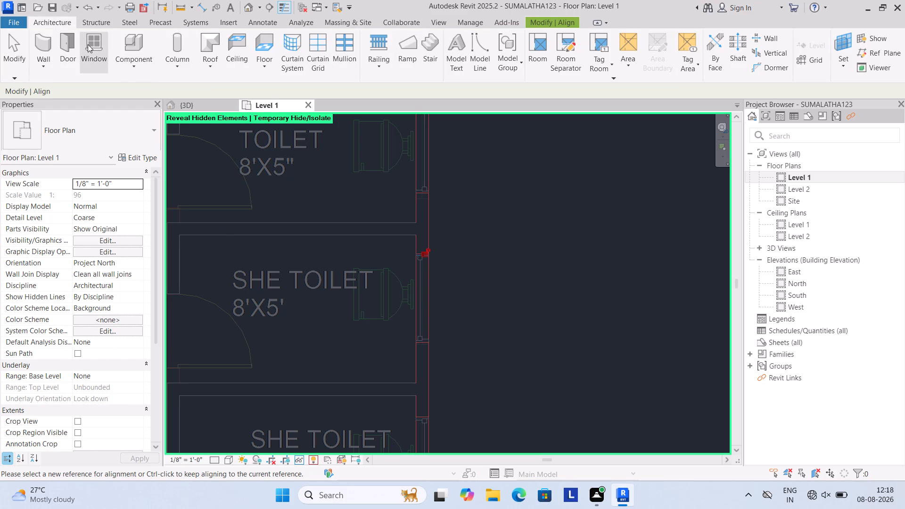
{"action": "left_click", "coordinate": [88, 44]}
{"action": "left_click", "coordinate": [144, 153]}
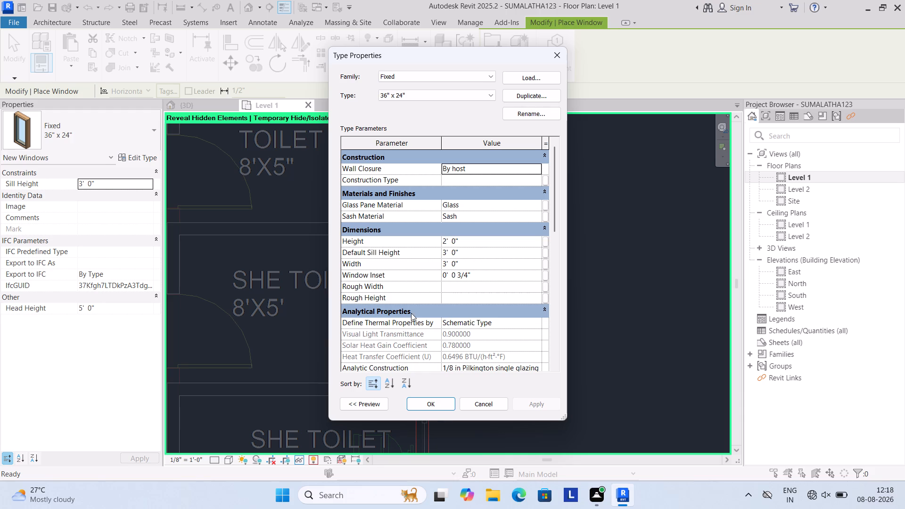
{"action": "left_click", "coordinate": [441, 406]}
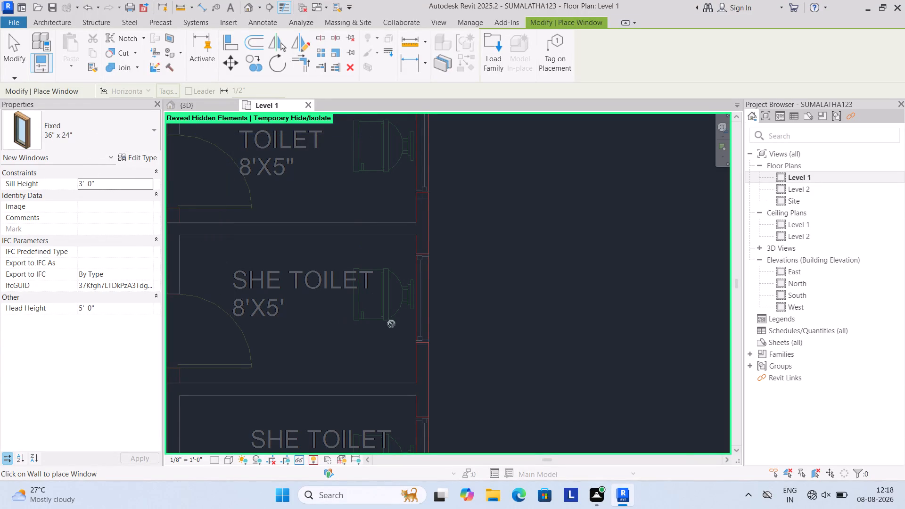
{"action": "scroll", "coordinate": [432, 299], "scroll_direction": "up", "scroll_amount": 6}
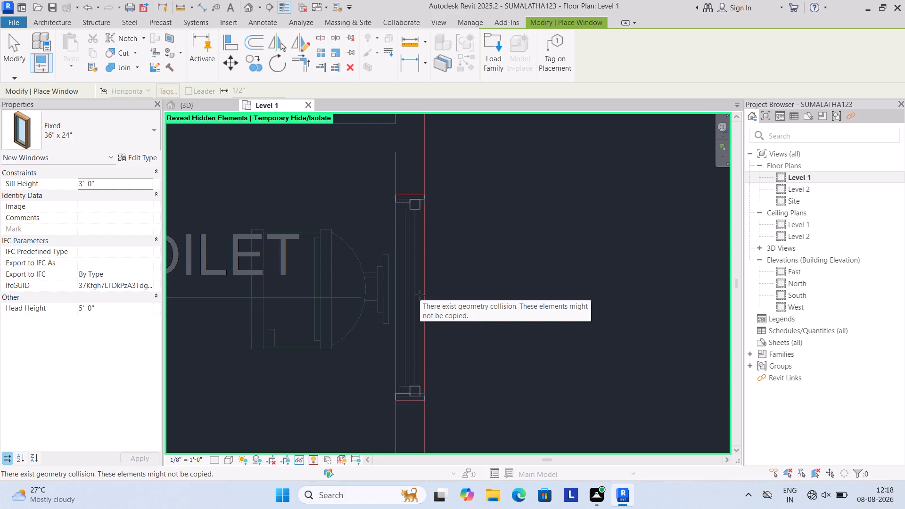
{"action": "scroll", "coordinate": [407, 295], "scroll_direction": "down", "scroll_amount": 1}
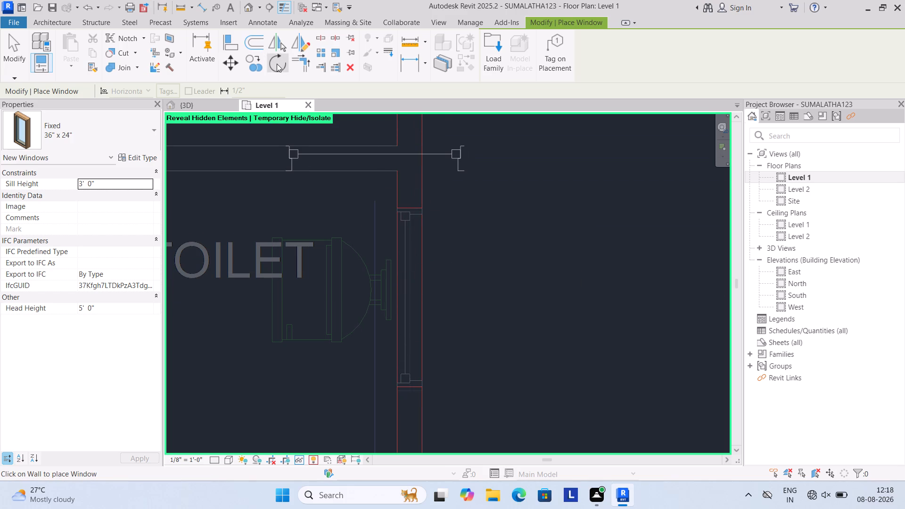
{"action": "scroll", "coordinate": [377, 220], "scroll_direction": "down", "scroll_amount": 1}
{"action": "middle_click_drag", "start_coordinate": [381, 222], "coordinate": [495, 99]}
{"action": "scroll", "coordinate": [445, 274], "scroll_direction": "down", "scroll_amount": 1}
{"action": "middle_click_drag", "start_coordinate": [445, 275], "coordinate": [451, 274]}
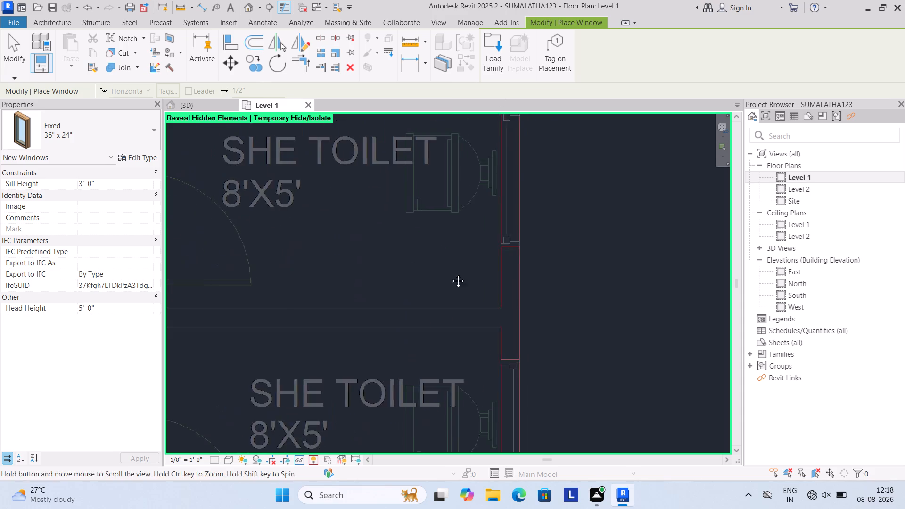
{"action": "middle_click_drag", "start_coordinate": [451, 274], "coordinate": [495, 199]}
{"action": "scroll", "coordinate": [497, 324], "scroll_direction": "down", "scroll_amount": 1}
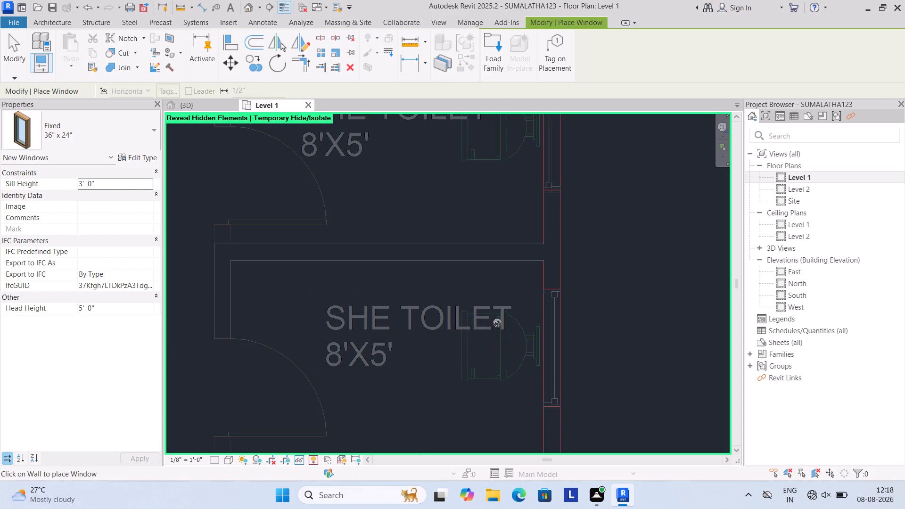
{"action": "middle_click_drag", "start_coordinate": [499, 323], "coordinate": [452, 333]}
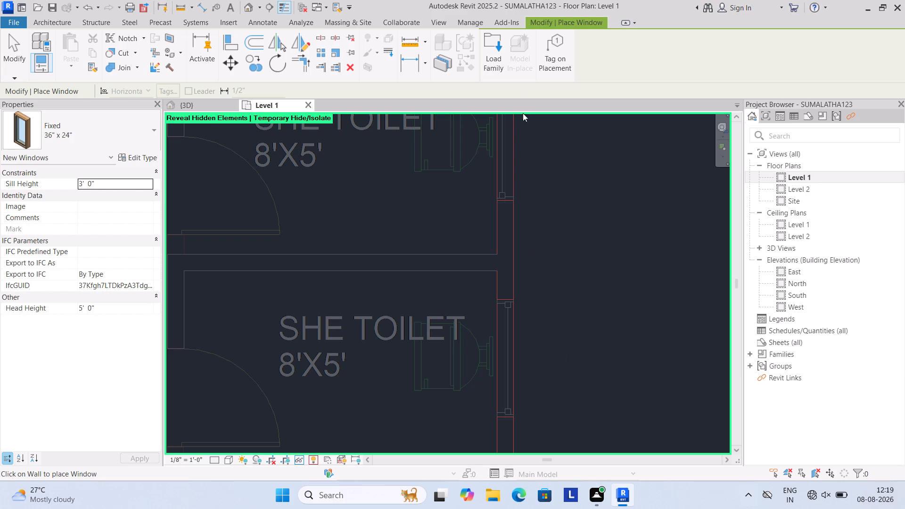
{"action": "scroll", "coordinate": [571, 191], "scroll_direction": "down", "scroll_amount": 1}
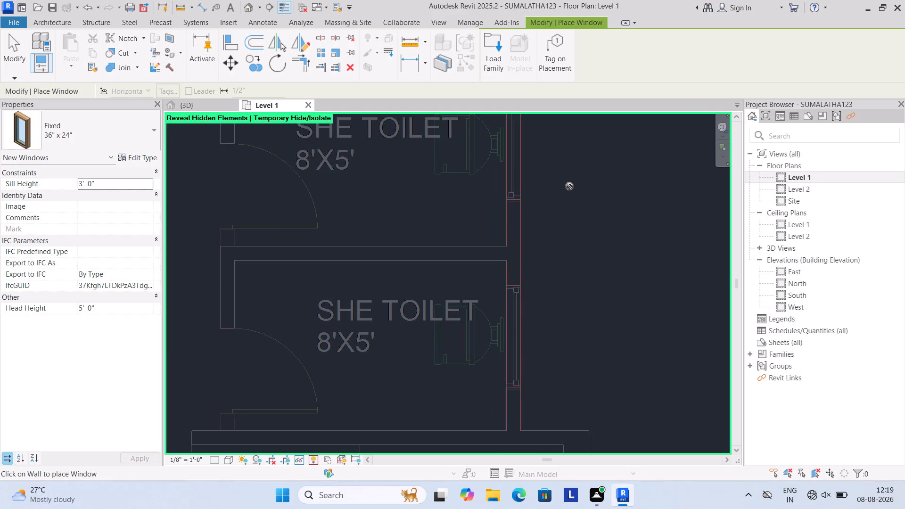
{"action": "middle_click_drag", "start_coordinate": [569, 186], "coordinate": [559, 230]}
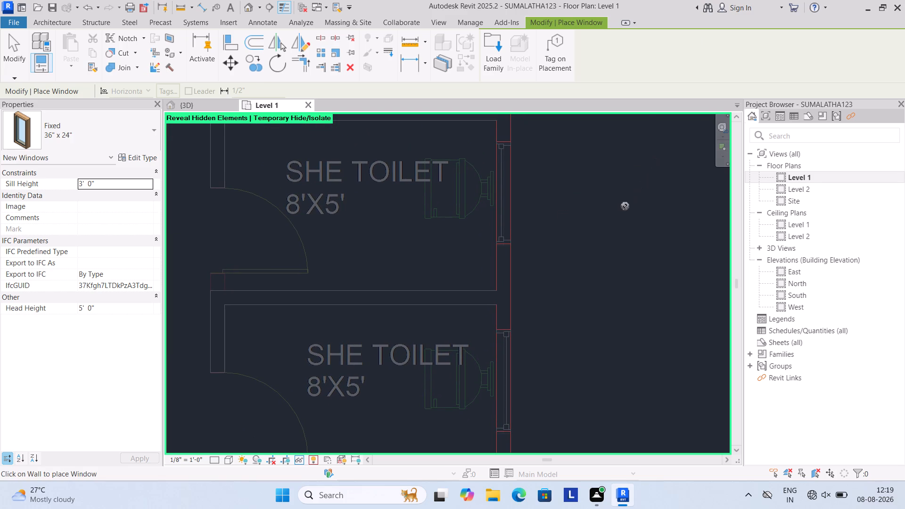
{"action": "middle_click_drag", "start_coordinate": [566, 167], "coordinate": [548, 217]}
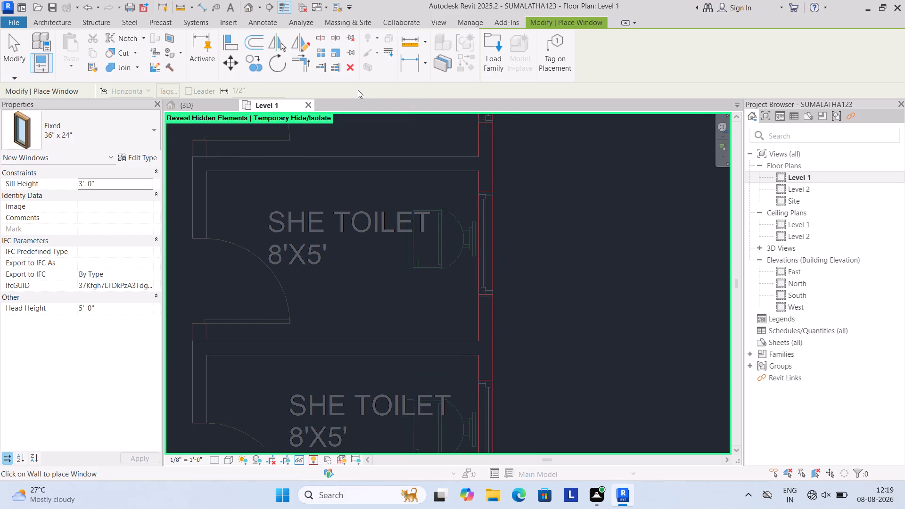
Align the upper edge of the He Toilet's window with the imported plan's upper opening line.
{"action": "left_click", "coordinate": [229, 40]}
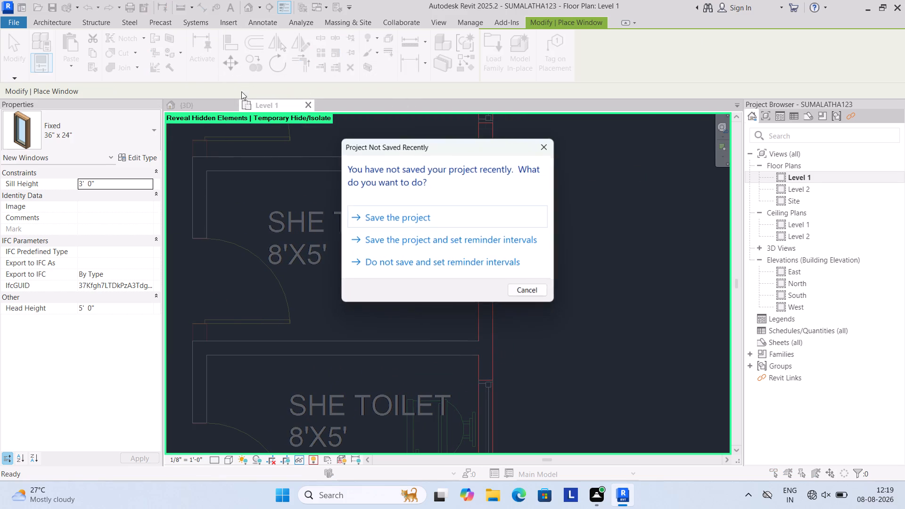
{"action": "left_click", "coordinate": [545, 145]}
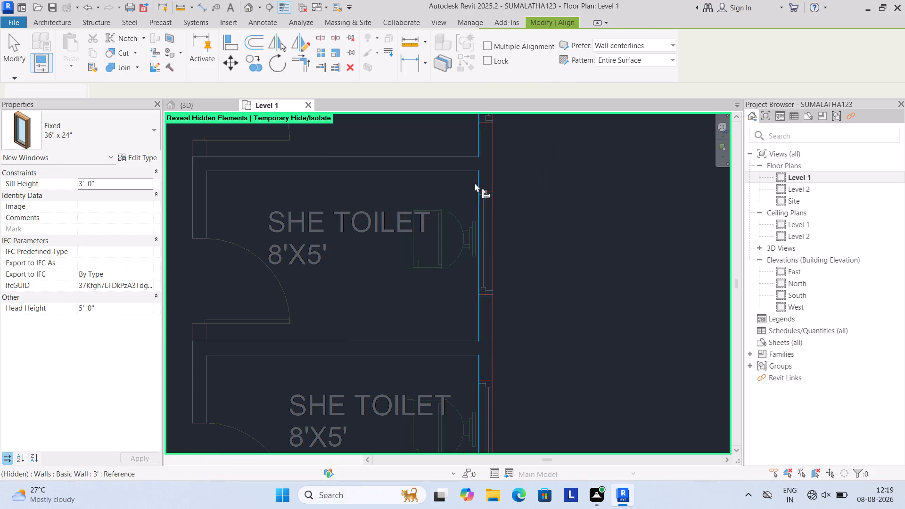
{"action": "scroll", "coordinate": [479, 181], "scroll_direction": "up", "scroll_amount": 1}
{"action": "scroll", "coordinate": [506, 172], "scroll_direction": "down", "scroll_amount": 2}
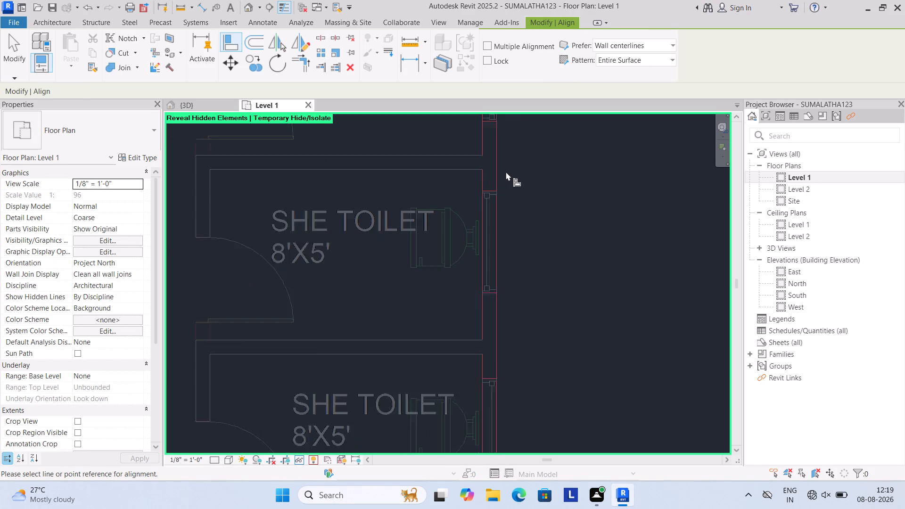
{"action": "middle_click_drag", "start_coordinate": [519, 164], "coordinate": [480, 292]}
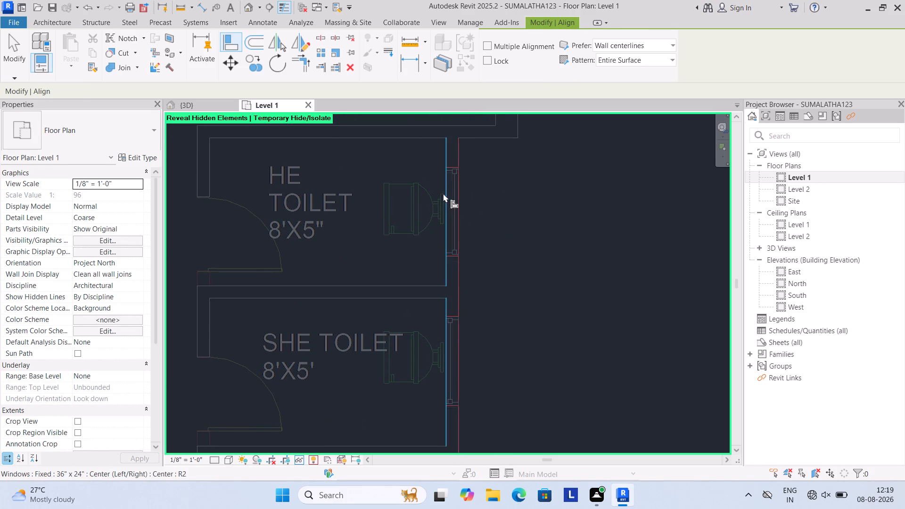
{"action": "scroll", "coordinate": [443, 187], "scroll_direction": "up", "scroll_amount": 8}
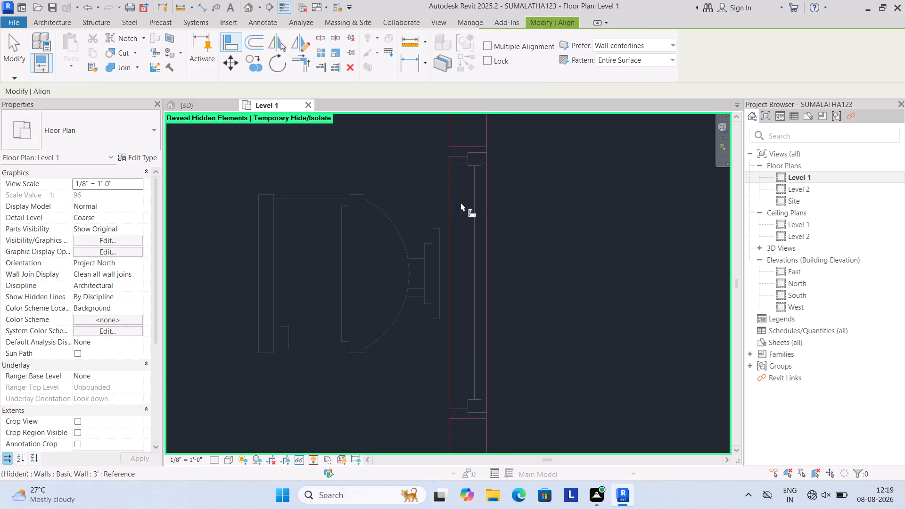
{"action": "scroll", "coordinate": [461, 202], "scroll_direction": "up", "scroll_amount": 2}
{"action": "scroll", "coordinate": [461, 202], "scroll_direction": "down", "scroll_amount": 2}
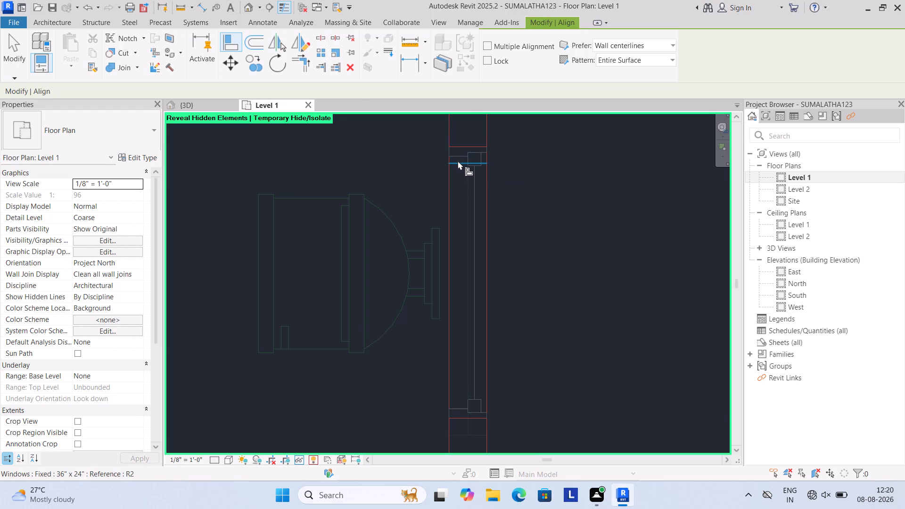
{"action": "left_click", "coordinate": [457, 161]}
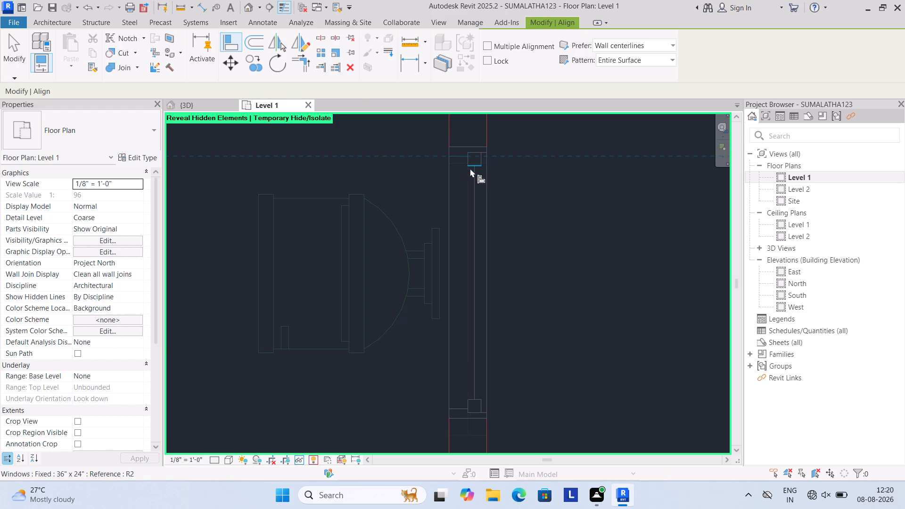
{"action": "left_click_drag", "start_coordinate": [474, 164], "coordinate": [467, 209]}
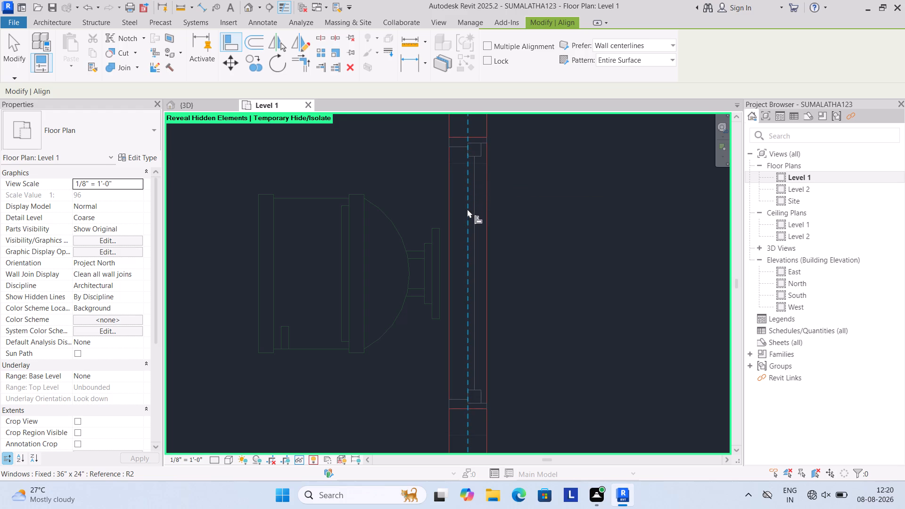
{"action": "left_click_drag", "start_coordinate": [467, 209], "coordinate": [466, 215]}
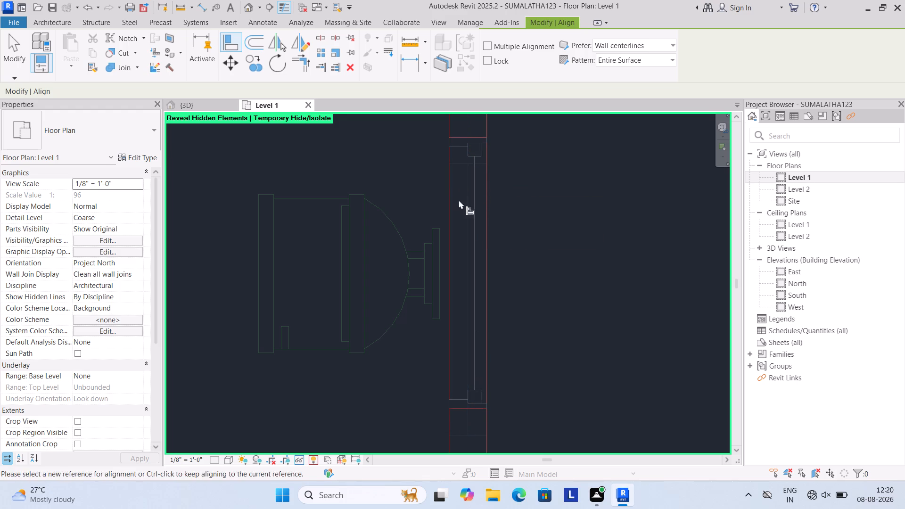
{"action": "left_click", "coordinate": [459, 162]}
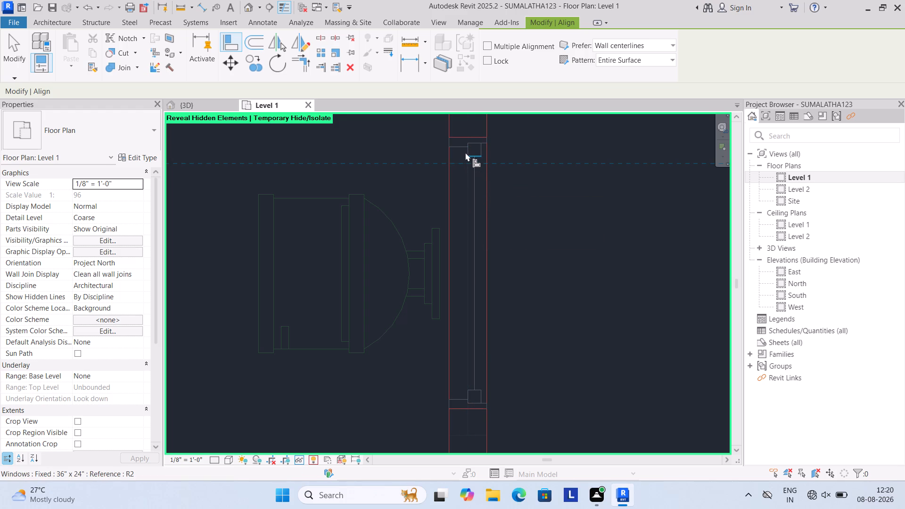
{"action": "left_click_drag", "start_coordinate": [466, 137], "coordinate": [465, 174]}
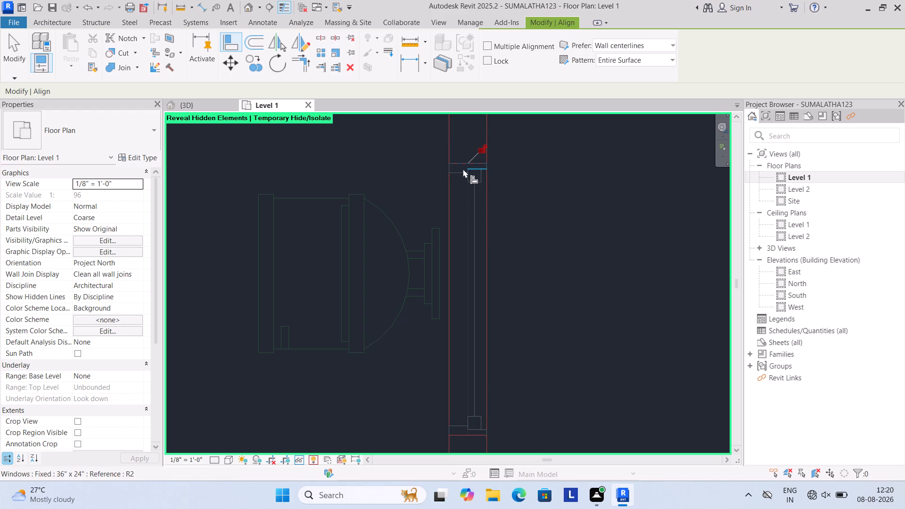
Examine the He Toilet and upper She Toilet windows against the imported plan's opening lines.
{"action": "scroll", "coordinate": [470, 224], "scroll_direction": "down", "scroll_amount": 2}
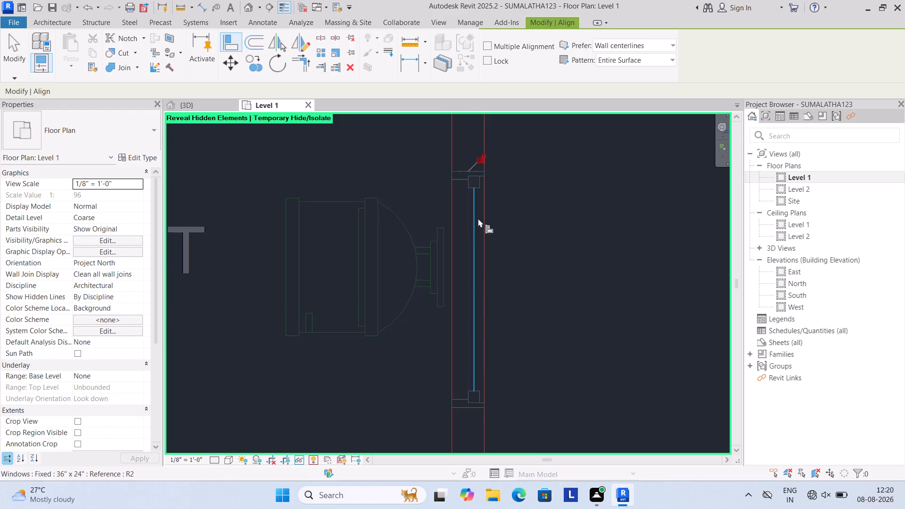
{"action": "scroll", "coordinate": [494, 220], "scroll_direction": "down", "scroll_amount": 4}
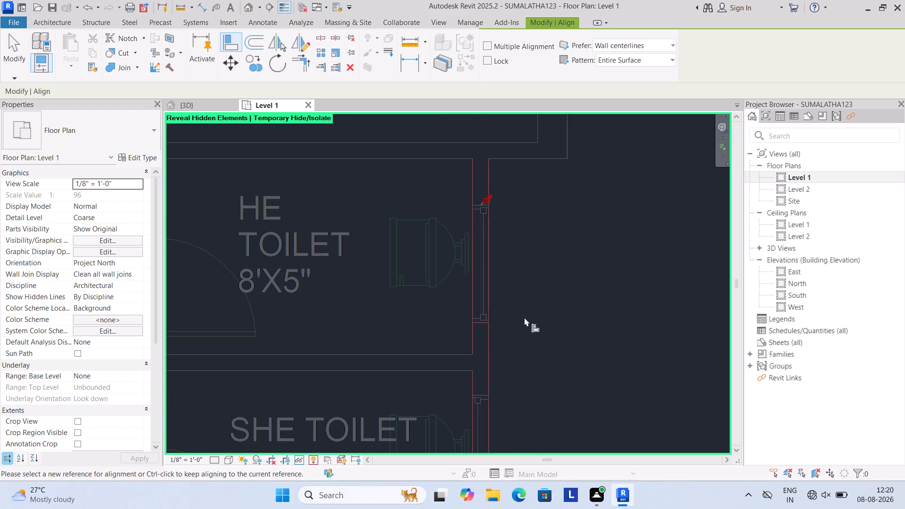
{"action": "scroll", "coordinate": [527, 335], "scroll_direction": "down", "scroll_amount": 1}
{"action": "scroll", "coordinate": [507, 362], "scroll_direction": "up", "scroll_amount": 3}
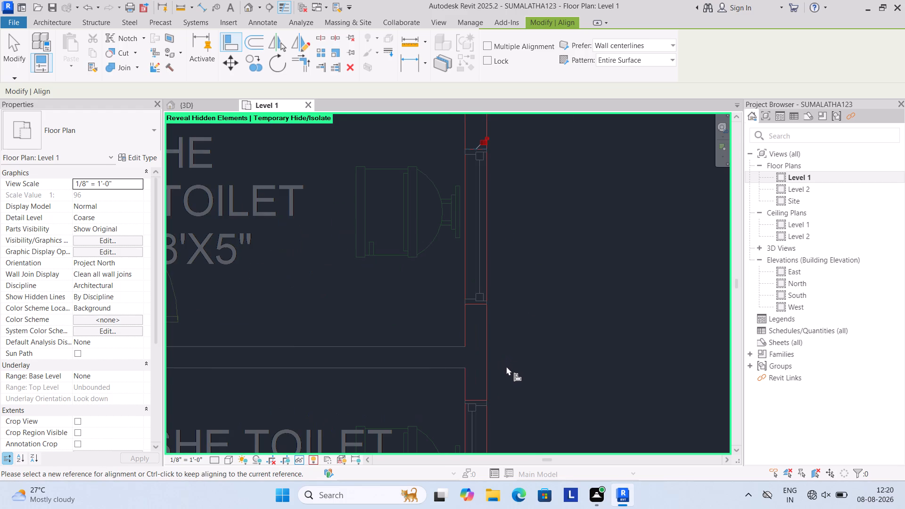
{"action": "middle_click_drag", "start_coordinate": [506, 374], "coordinate": [535, 260]}
{"action": "scroll", "coordinate": [523, 353], "scroll_direction": "up", "scroll_amount": 3}
{"action": "scroll", "coordinate": [493, 285], "scroll_direction": "up", "scroll_amount": 3}
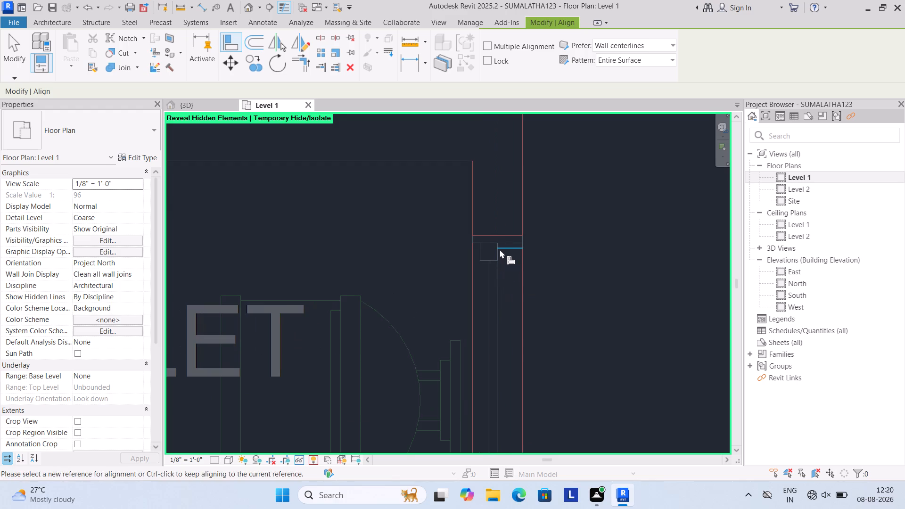
{"action": "scroll", "coordinate": [504, 260], "scroll_direction": "down", "scroll_amount": 6}
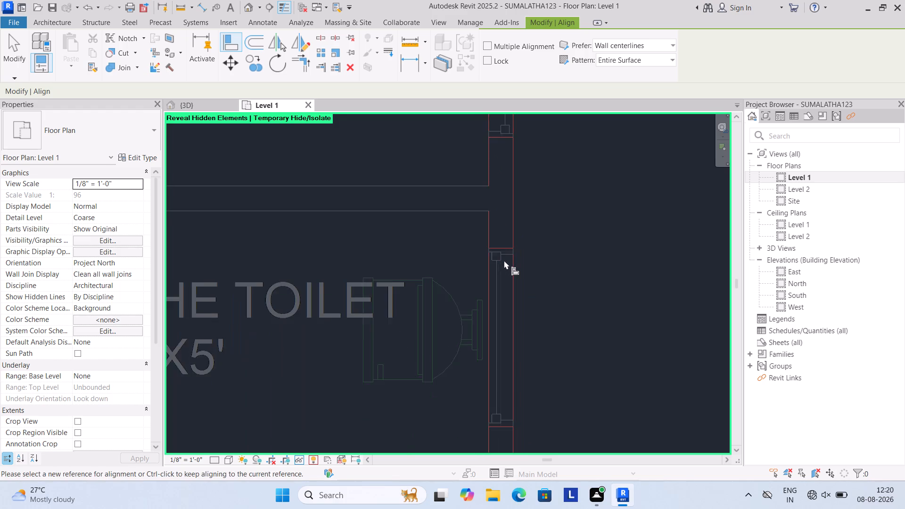
{"action": "scroll", "coordinate": [504, 260], "scroll_direction": "down", "scroll_amount": 2}
{"action": "middle_click_drag", "start_coordinate": [535, 227], "coordinate": [509, 345]}
{"action": "scroll", "coordinate": [497, 249], "scroll_direction": "down", "scroll_amount": 2}
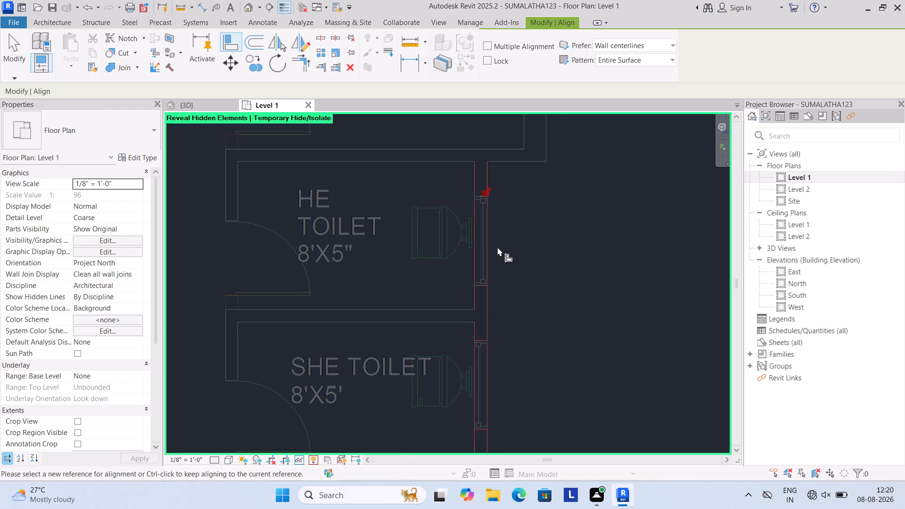
{"action": "scroll", "coordinate": [469, 203], "scroll_direction": "down", "scroll_amount": 3}
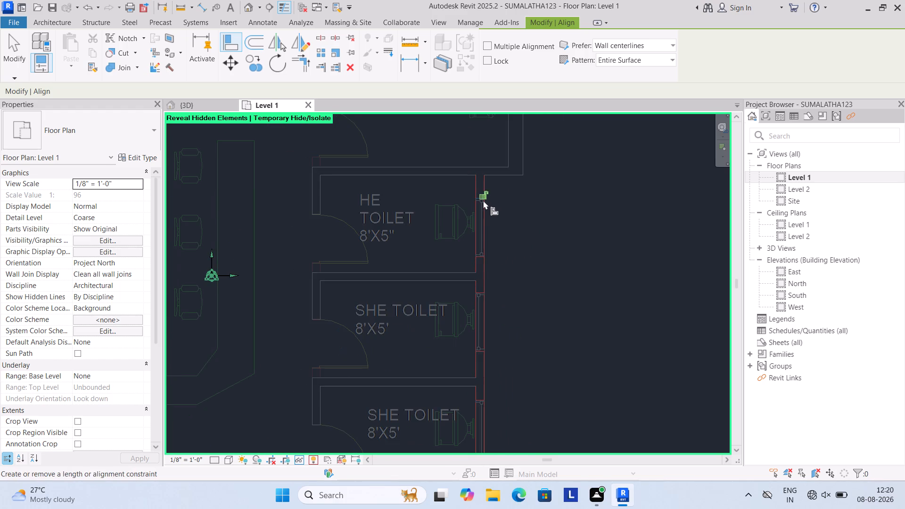
Align the lengthwise line in the He Toilet's window opening with the outer wall's centre line.
{"action": "scroll", "coordinate": [480, 185], "scroll_direction": "up", "scroll_amount": 4}
{"action": "scroll", "coordinate": [436, 245], "scroll_direction": "up", "scroll_amount": 5}
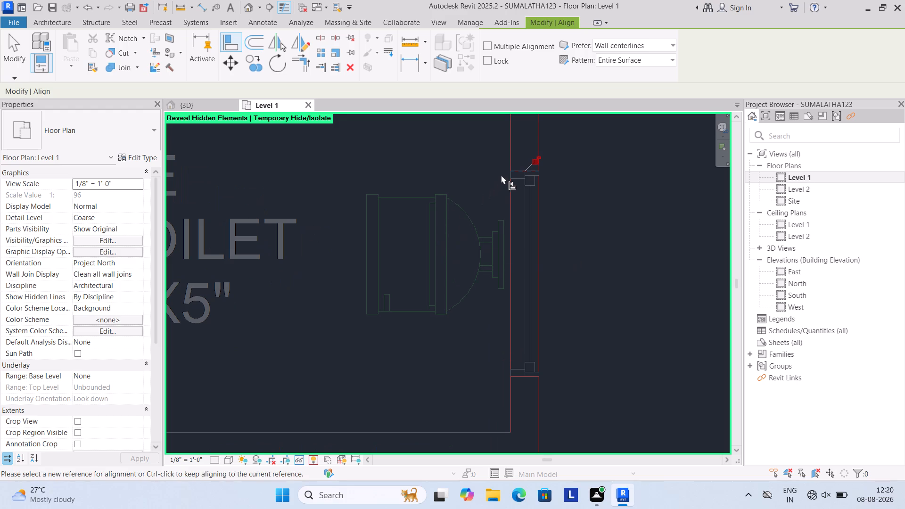
{"action": "left_click", "coordinate": [527, 204]}
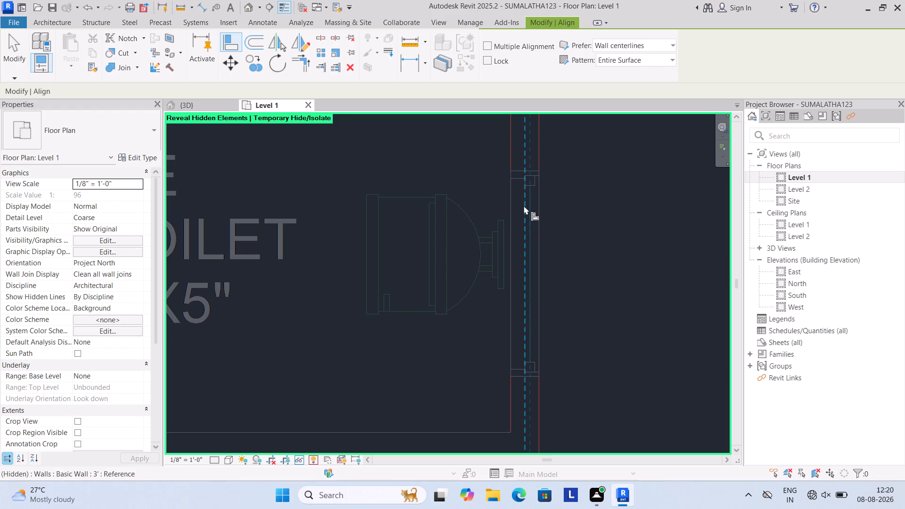
{"action": "left_click", "coordinate": [524, 205]}
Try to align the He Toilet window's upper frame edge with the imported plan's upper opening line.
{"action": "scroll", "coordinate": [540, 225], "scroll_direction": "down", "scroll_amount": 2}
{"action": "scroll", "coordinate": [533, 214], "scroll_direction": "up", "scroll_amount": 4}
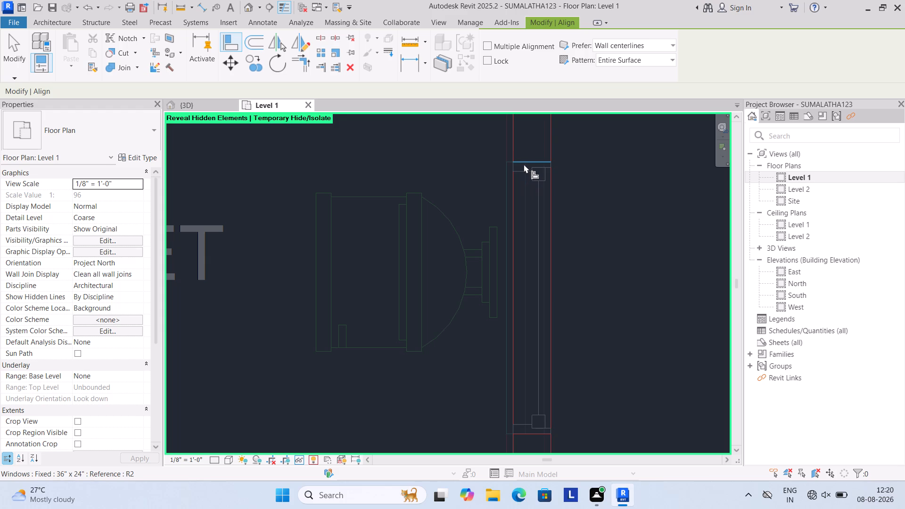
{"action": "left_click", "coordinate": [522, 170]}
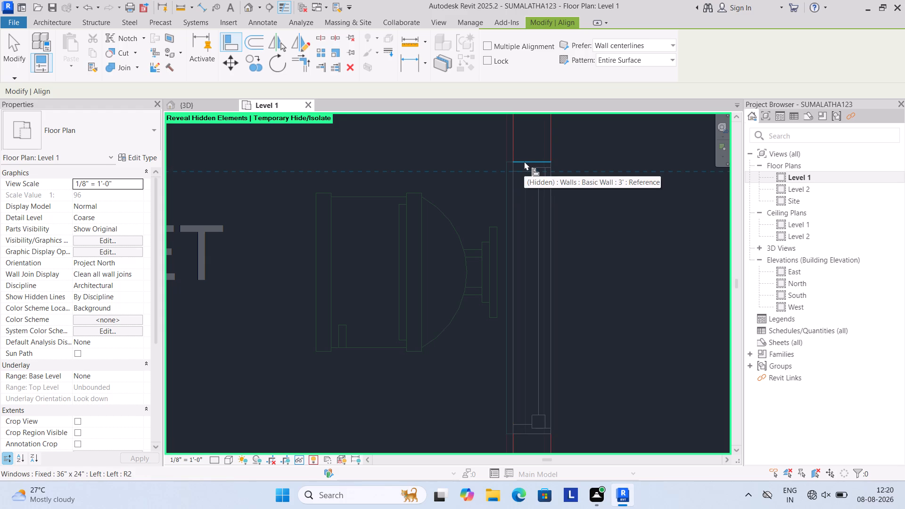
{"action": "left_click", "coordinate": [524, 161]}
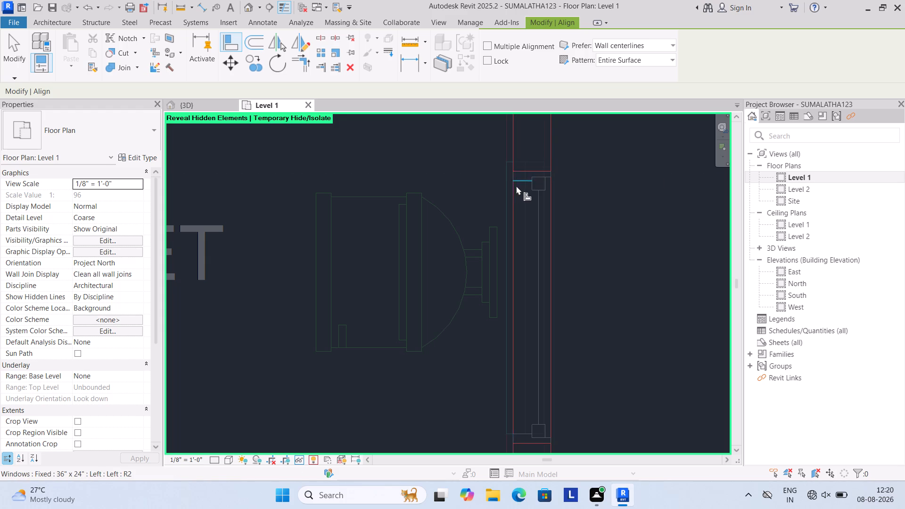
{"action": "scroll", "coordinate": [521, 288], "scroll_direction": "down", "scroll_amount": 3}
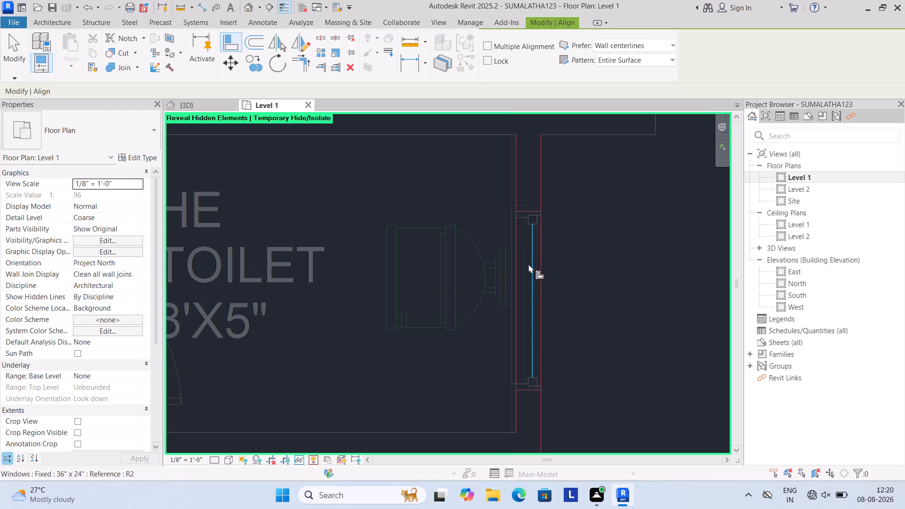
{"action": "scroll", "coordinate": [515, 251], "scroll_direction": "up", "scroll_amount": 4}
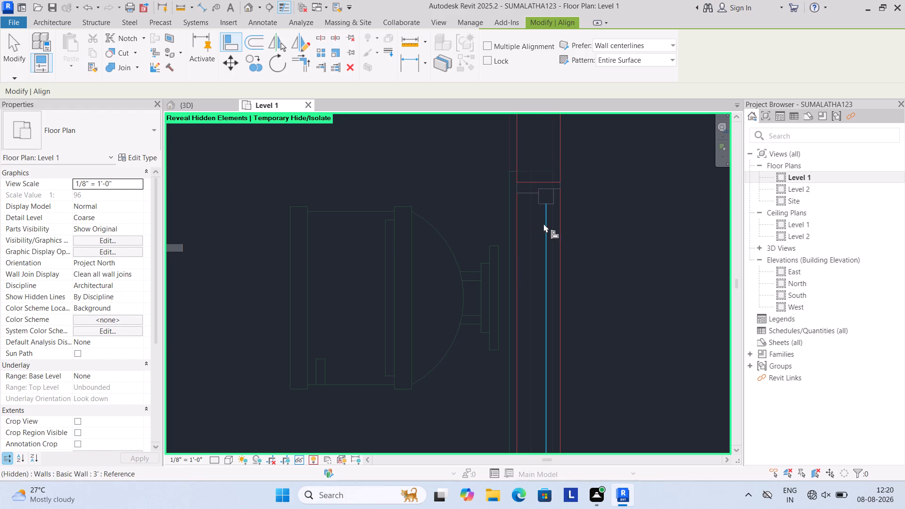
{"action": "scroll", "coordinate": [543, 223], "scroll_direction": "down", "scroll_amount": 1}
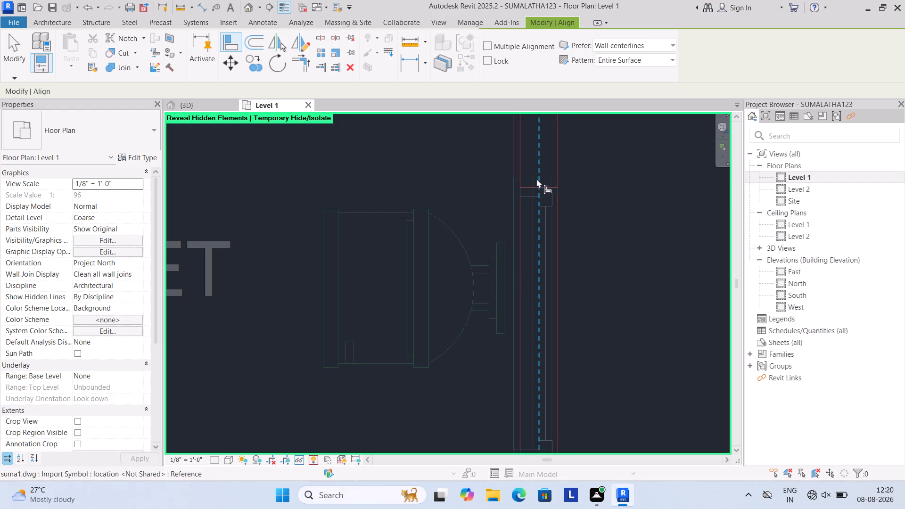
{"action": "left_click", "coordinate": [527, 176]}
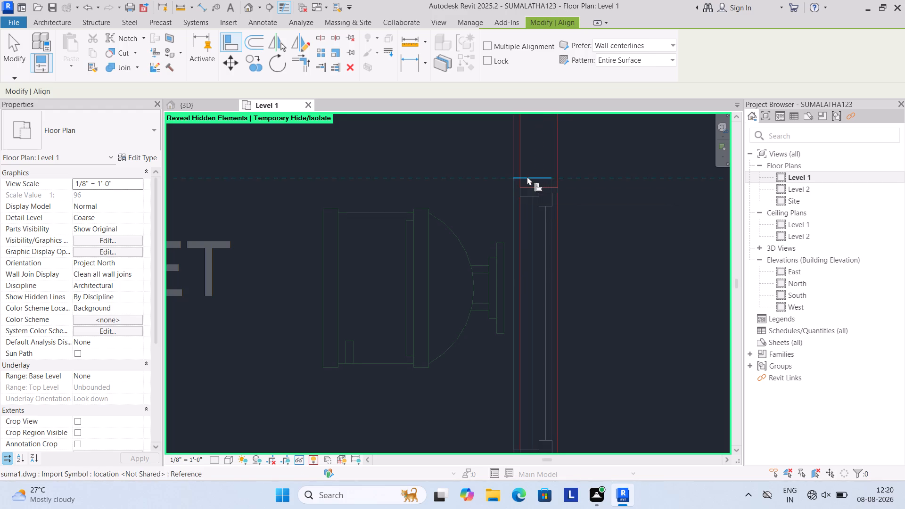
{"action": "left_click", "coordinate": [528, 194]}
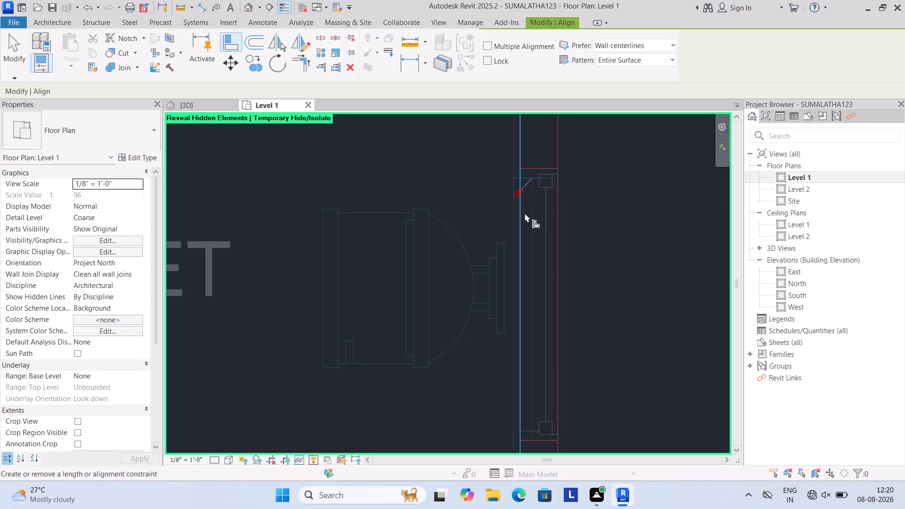
Align the lower edge of the He Toilet's window with the imported plan's lower opening line.
{"action": "scroll", "coordinate": [549, 270], "scroll_direction": "down", "scroll_amount": 3}
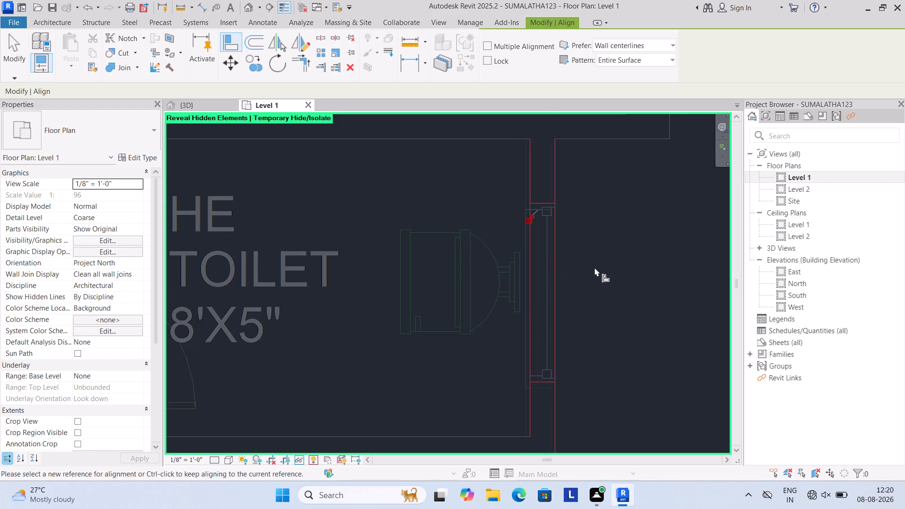
{"action": "scroll", "coordinate": [535, 381], "scroll_direction": "up", "scroll_amount": 4}
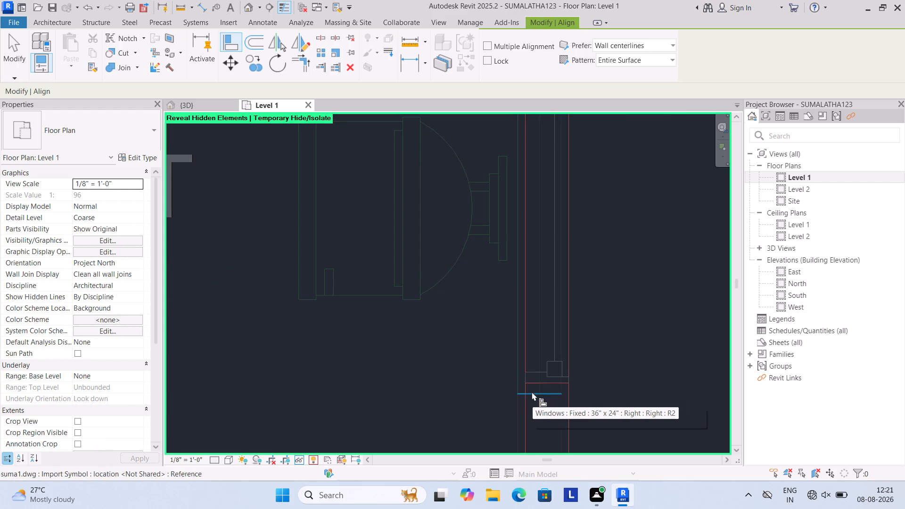
{"action": "left_click", "coordinate": [531, 392]}
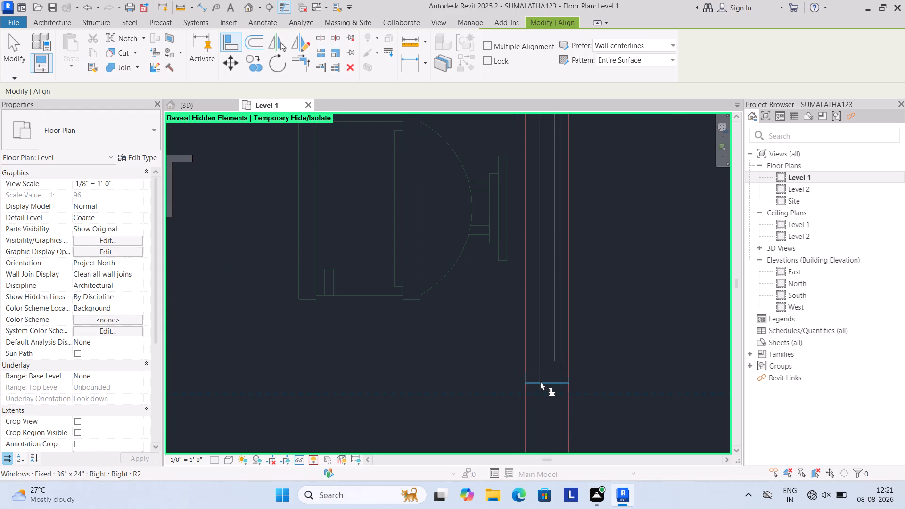
{"action": "left_click", "coordinate": [540, 380]}
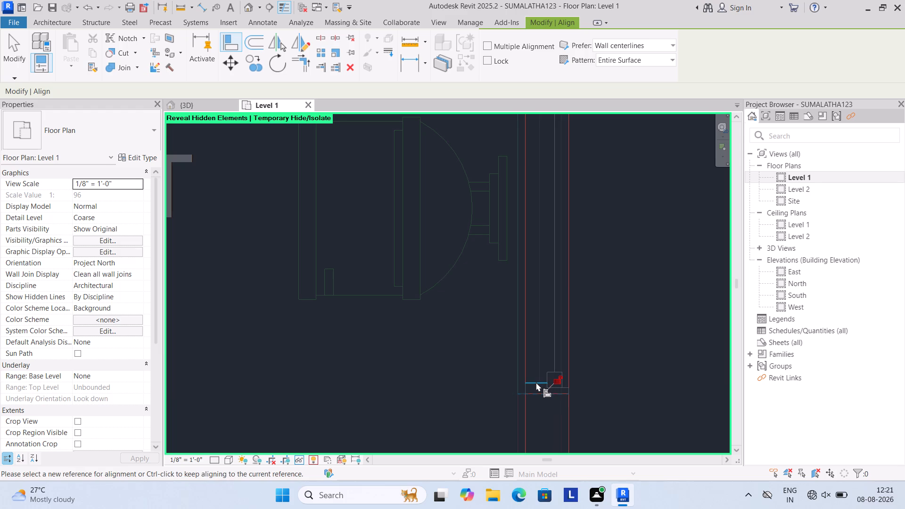
{"action": "scroll", "coordinate": [540, 396], "scroll_direction": "down", "scroll_amount": 2}
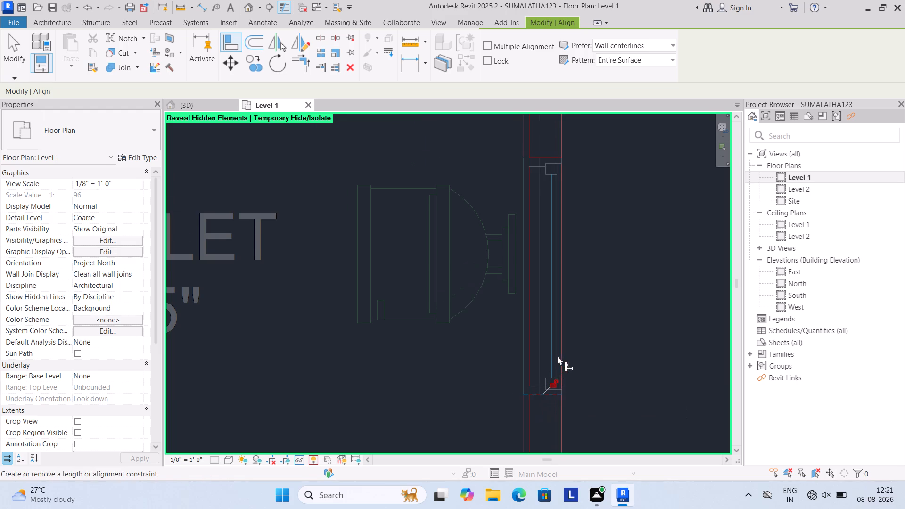
{"action": "scroll", "coordinate": [576, 332], "scroll_direction": "down", "scroll_amount": 3}
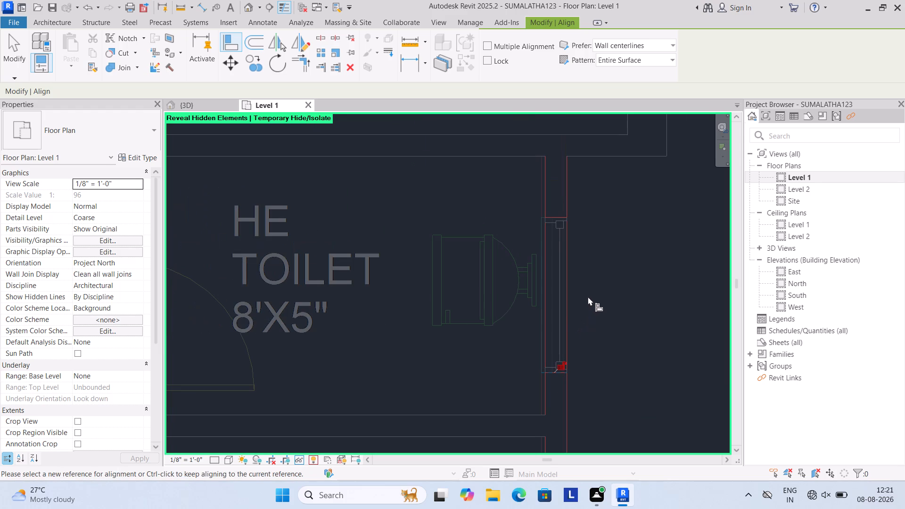
{"action": "key", "text": "Escape"}
{"action": "key", "text": "Escape"}
{"action": "scroll", "coordinate": [601, 288], "scroll_direction": "down", "scroll_amount": 2}
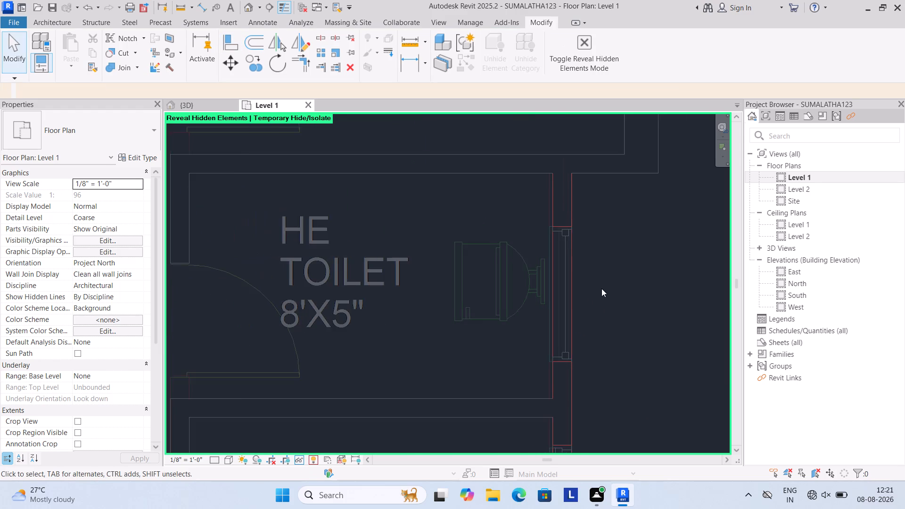
Examine the outer wall beside the 10'X5" He Toilet on the imported plan.
{"action": "scroll", "coordinate": [606, 264], "scroll_direction": "down", "scroll_amount": 2}
{"action": "middle_click_drag", "start_coordinate": [606, 265], "coordinate": [633, 280]}
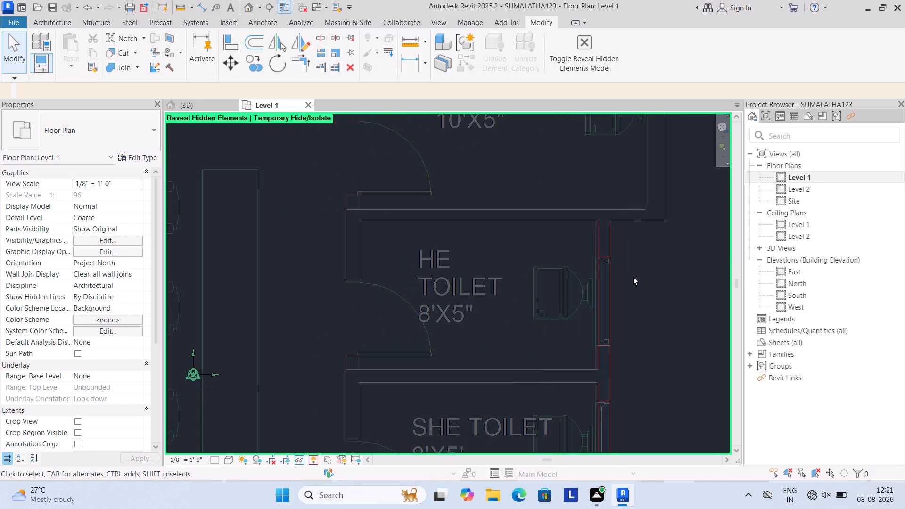
{"action": "scroll", "coordinate": [633, 274], "scroll_direction": "down", "scroll_amount": 2}
{"action": "middle_click_drag", "start_coordinate": [619, 280], "coordinate": [620, 272]}
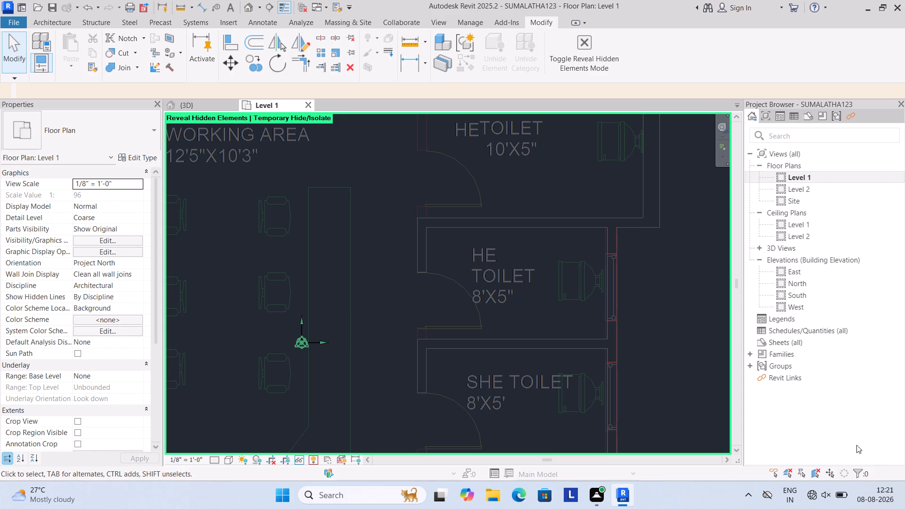
{"action": "scroll", "coordinate": [762, 250], "scroll_direction": "up", "scroll_amount": 1}
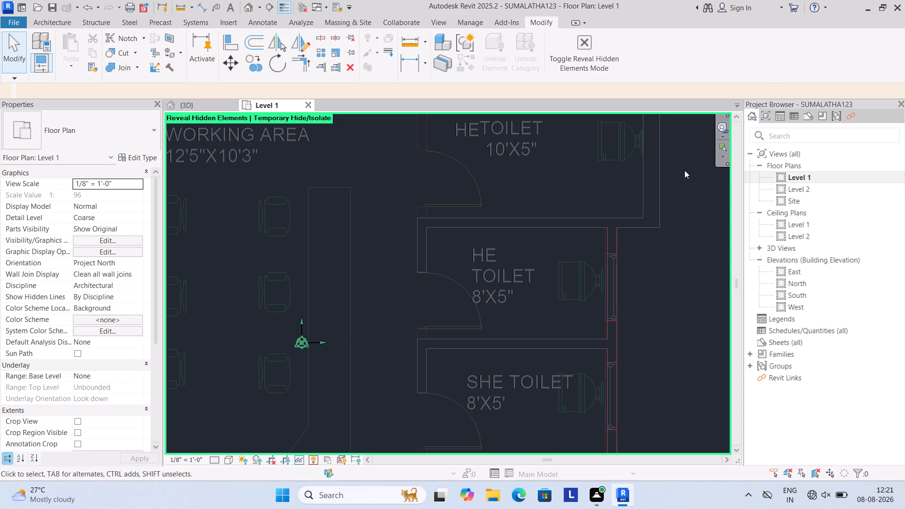
{"action": "middle_click_drag", "start_coordinate": [684, 169], "coordinate": [600, 242]}
{"action": "right_click_drag", "start_coordinate": [649, 192], "coordinate": [602, 239]}
{"action": "middle_click_drag", "start_coordinate": [617, 187], "coordinate": [617, 188]}
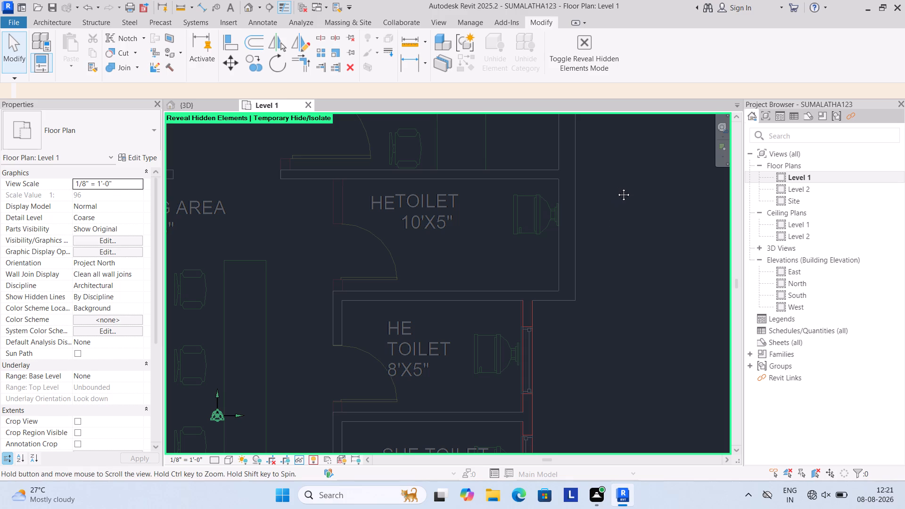
{"action": "middle_click_drag", "start_coordinate": [617, 188], "coordinate": [609, 223]}
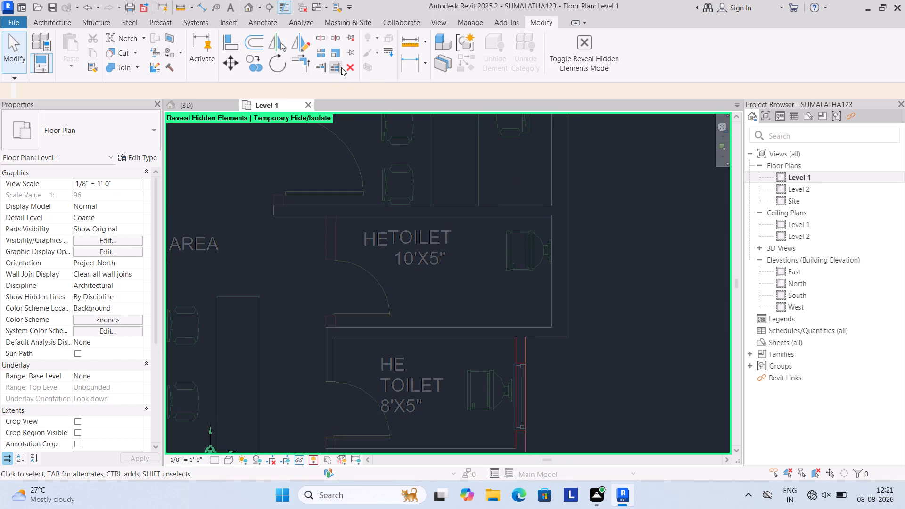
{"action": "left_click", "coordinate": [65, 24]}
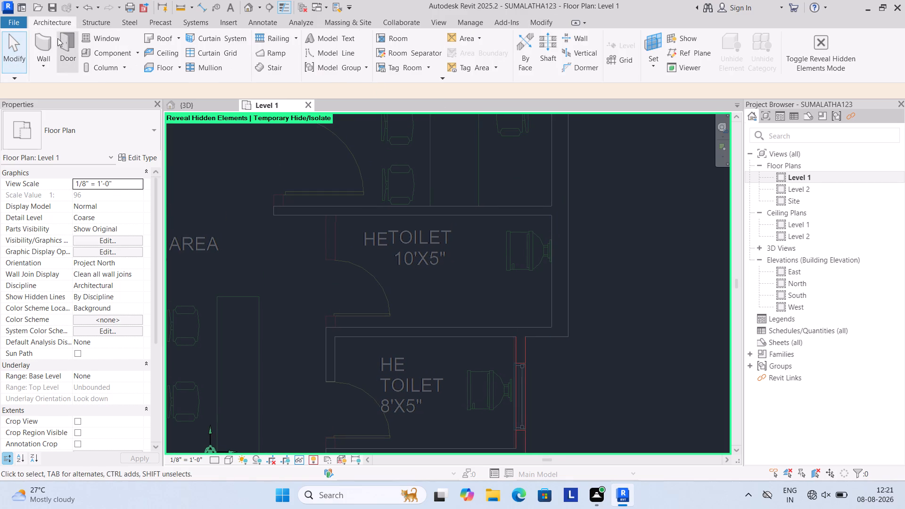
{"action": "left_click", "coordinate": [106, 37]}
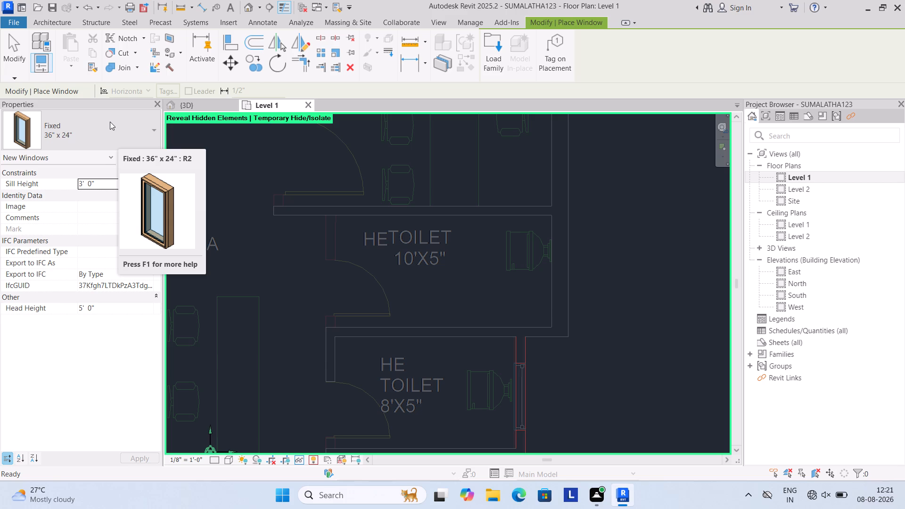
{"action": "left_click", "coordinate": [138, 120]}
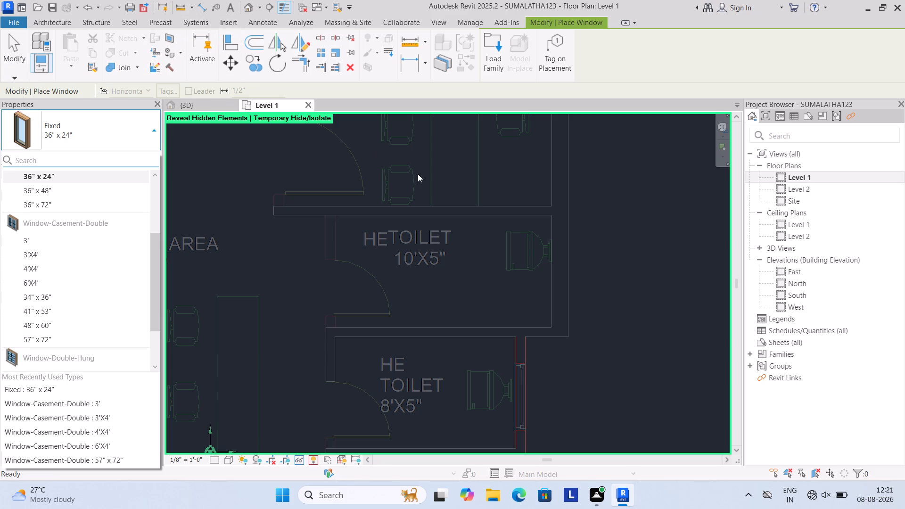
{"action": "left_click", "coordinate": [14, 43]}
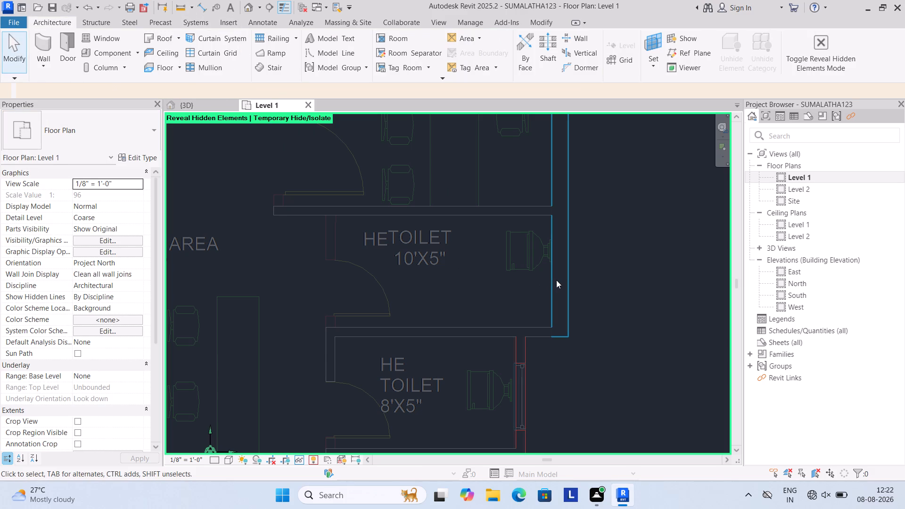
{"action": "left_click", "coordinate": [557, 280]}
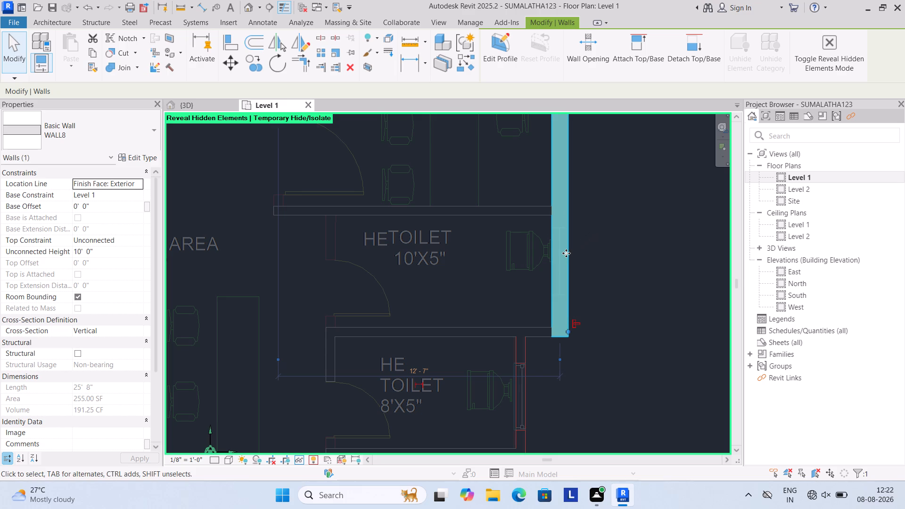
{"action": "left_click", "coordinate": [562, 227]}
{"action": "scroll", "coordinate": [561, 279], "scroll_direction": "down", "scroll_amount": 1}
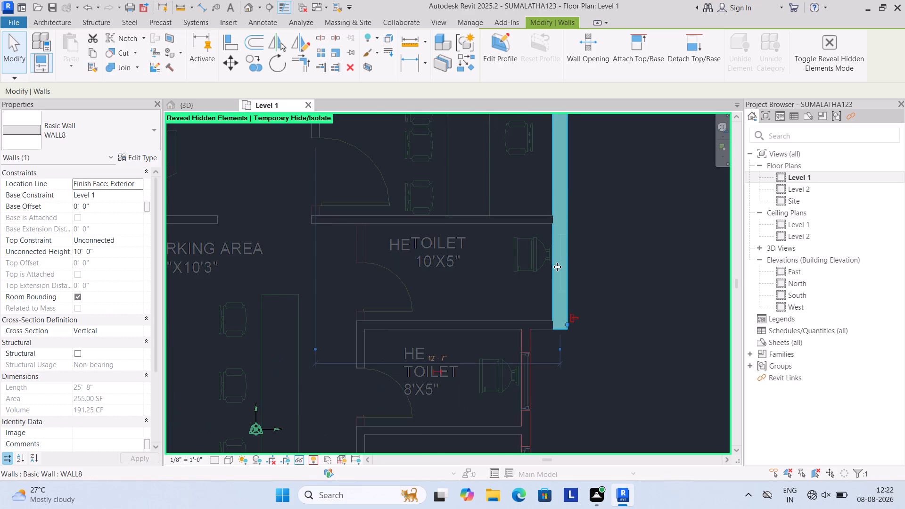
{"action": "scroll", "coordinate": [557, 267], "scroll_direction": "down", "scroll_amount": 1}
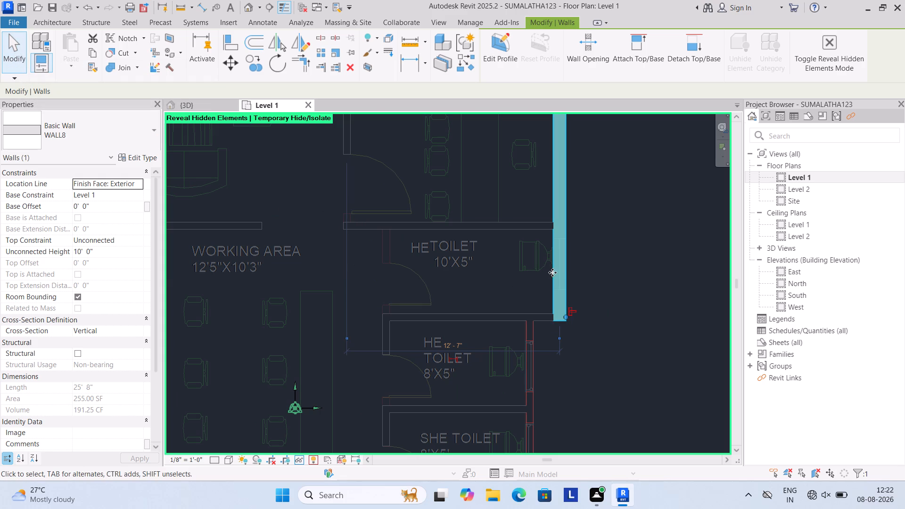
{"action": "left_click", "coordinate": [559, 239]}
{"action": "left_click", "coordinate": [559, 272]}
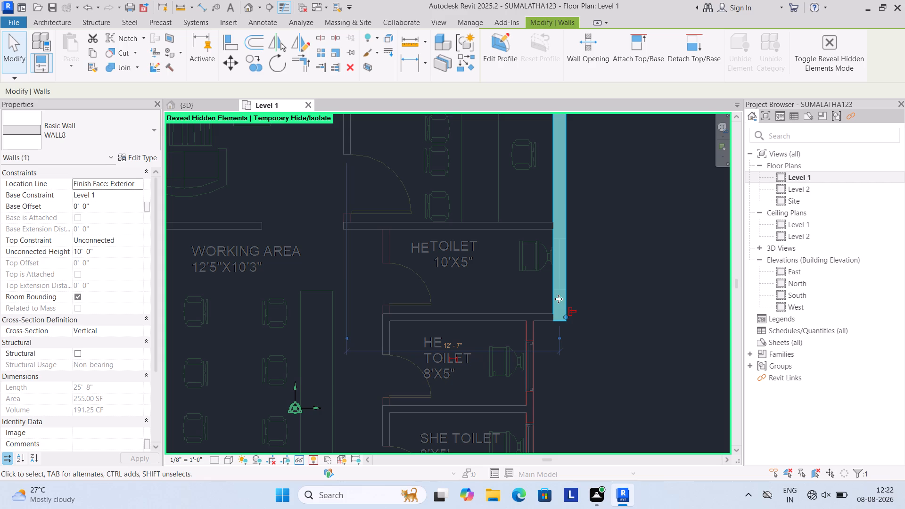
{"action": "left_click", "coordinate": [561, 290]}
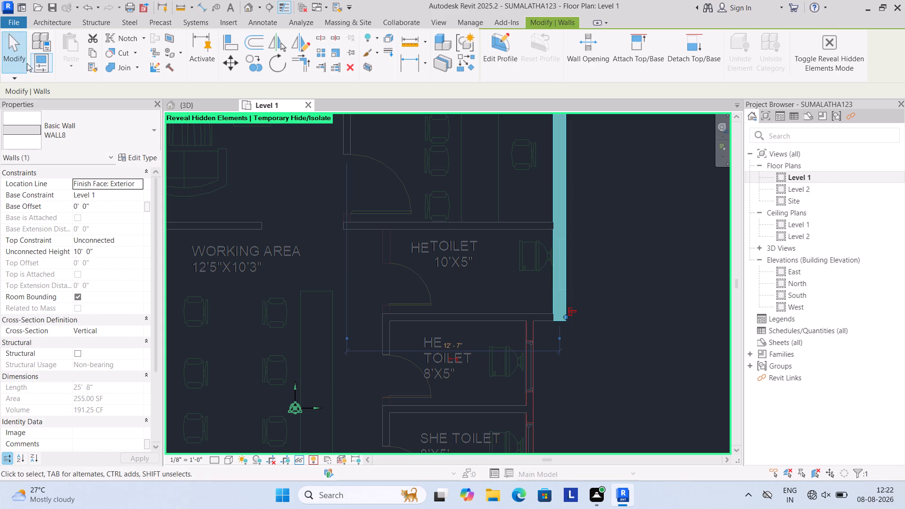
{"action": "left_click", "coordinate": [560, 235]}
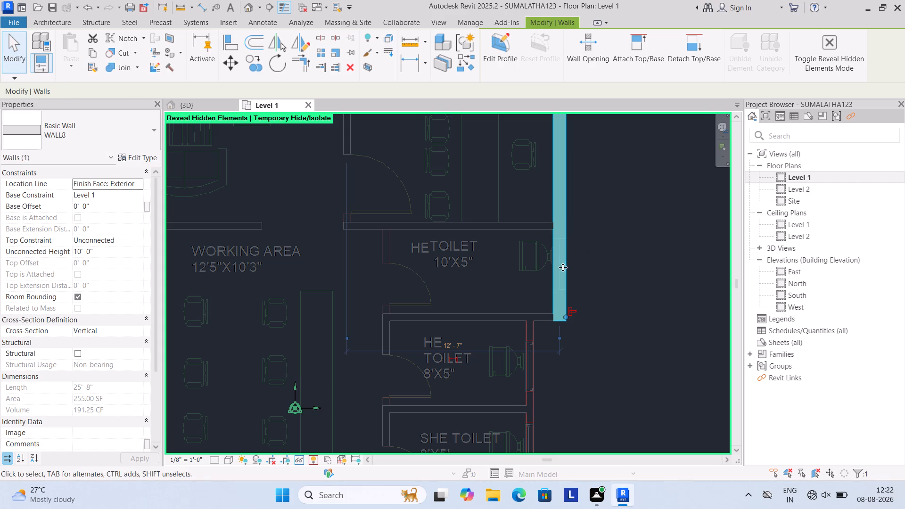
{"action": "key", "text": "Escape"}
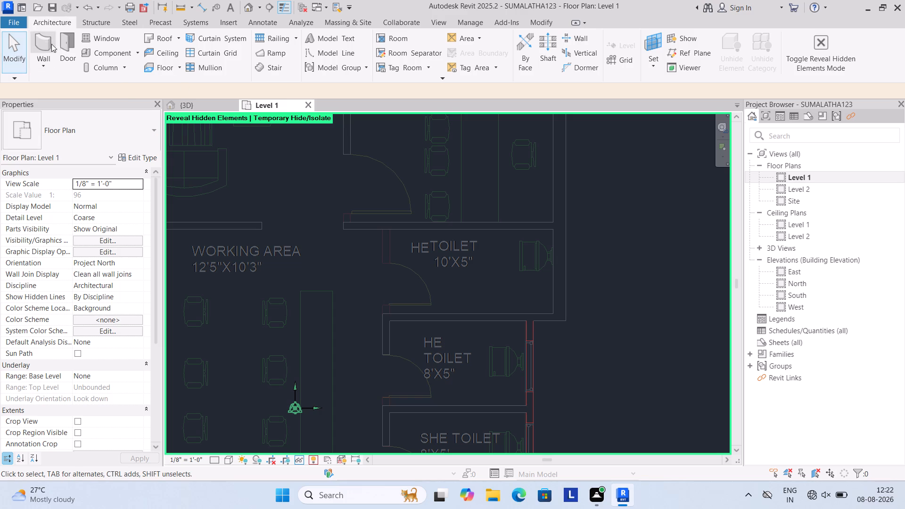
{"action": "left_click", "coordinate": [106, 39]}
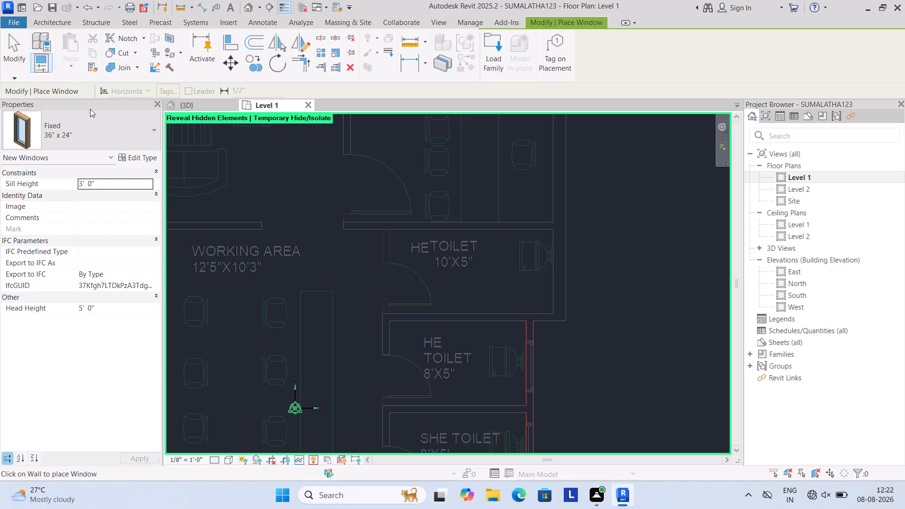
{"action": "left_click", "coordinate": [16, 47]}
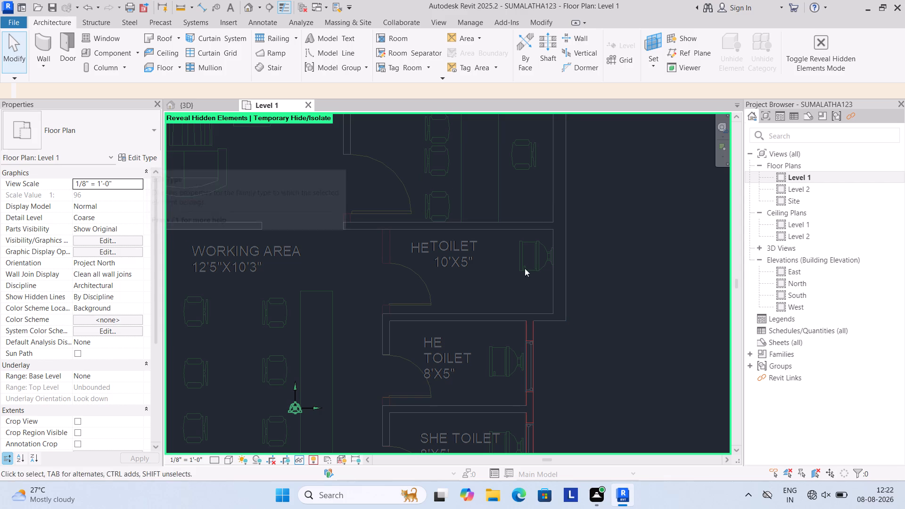
Temporarily hide the WALL8 outer wall beside the 10'X5" He Toilet.
{"action": "left_click", "coordinate": [556, 265]}
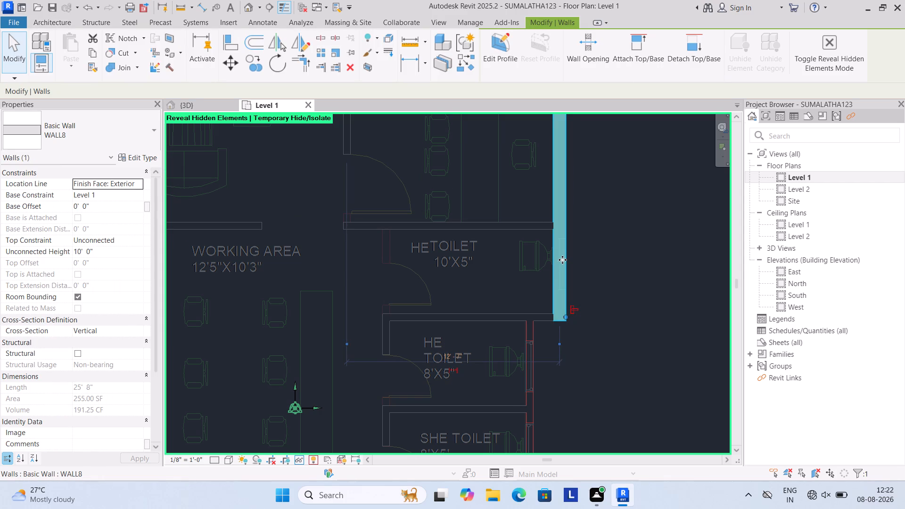
{"action": "type", "text": "HH"}
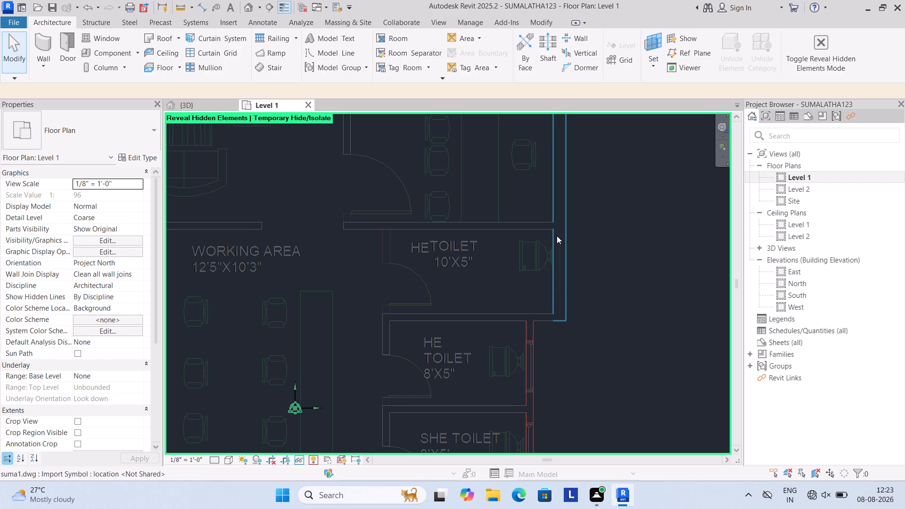
{"action": "left_click", "coordinate": [559, 234]}
{"action": "key", "text": "h"}
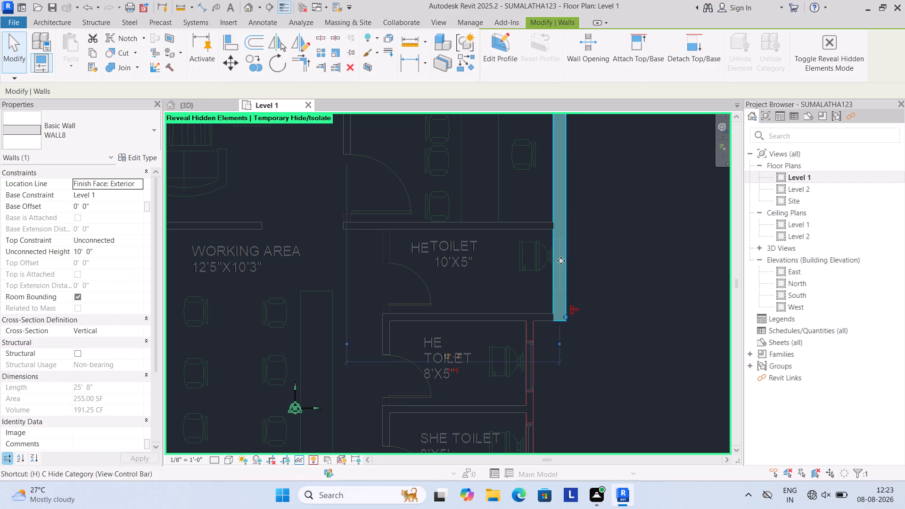
{"action": "key", "text": "Escape"}
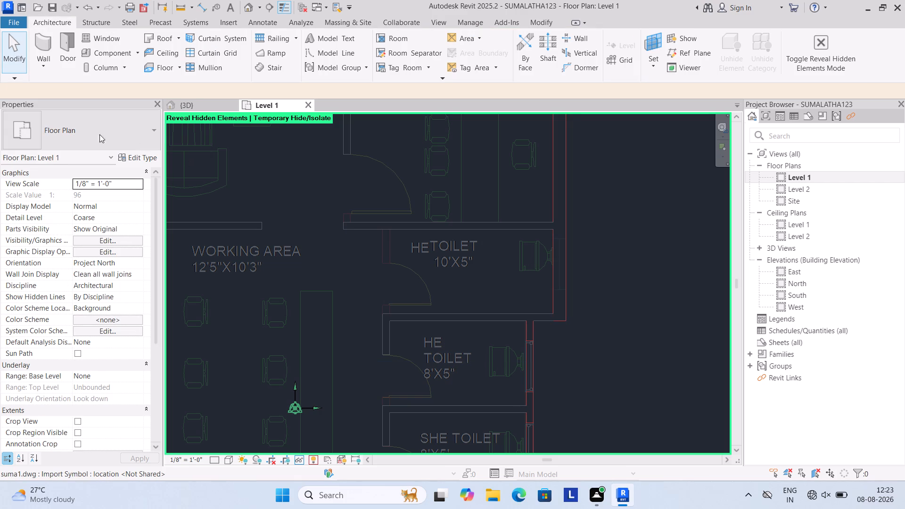
Place a Fixed 36" x 24" window in the outer wall of the 10'X5" He Toilet, at the imported plan's opening.
{"action": "left_click", "coordinate": [112, 38]}
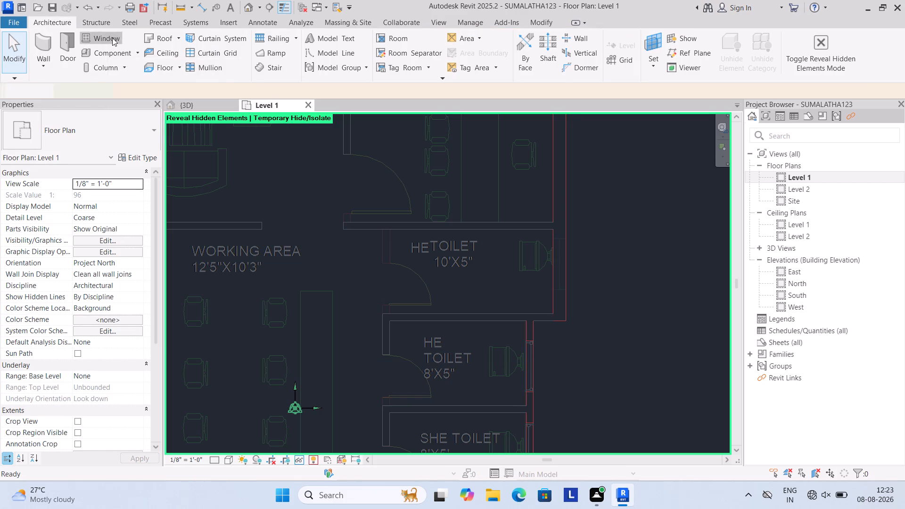
{"action": "left_click", "coordinate": [136, 156]}
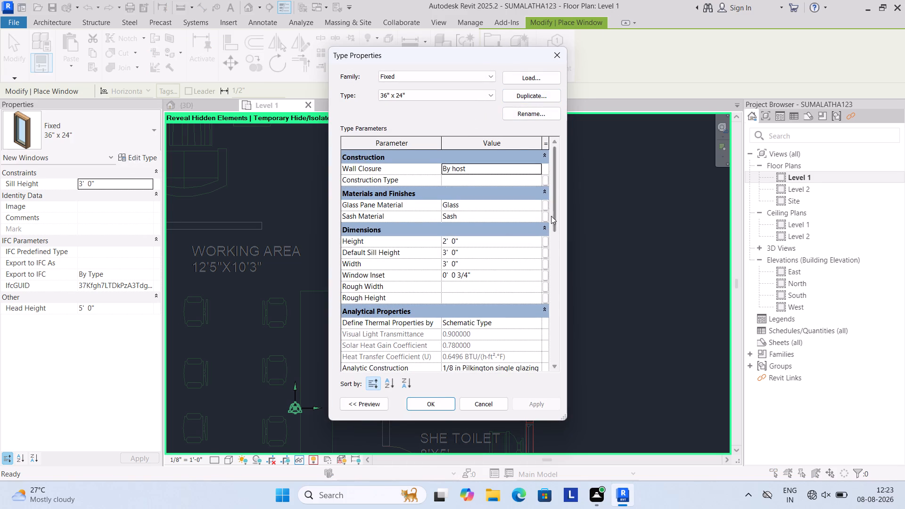
{"action": "left_click", "coordinate": [423, 406]}
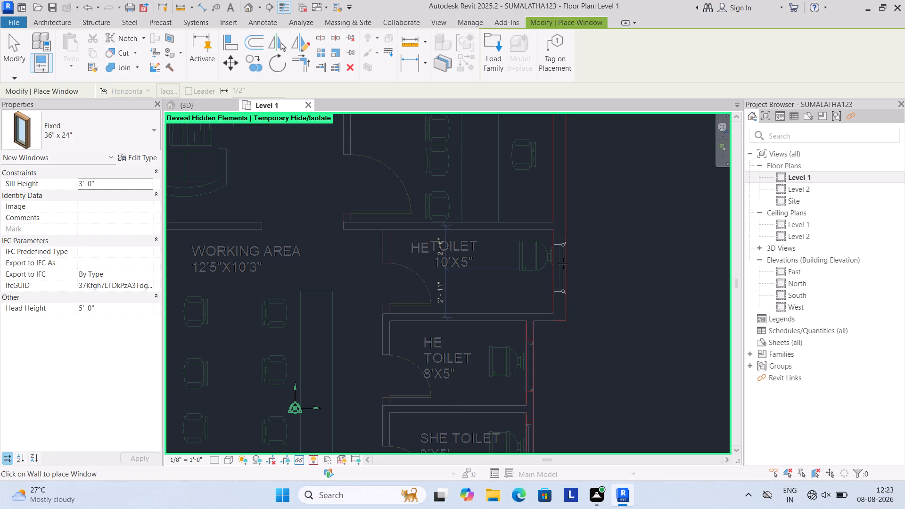
{"action": "scroll", "coordinate": [551, 264], "scroll_direction": "up", "scroll_amount": 2}
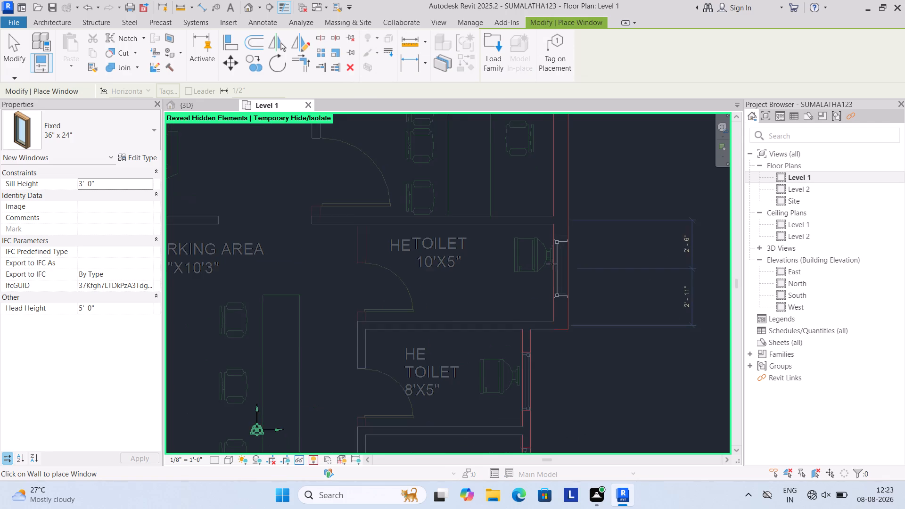
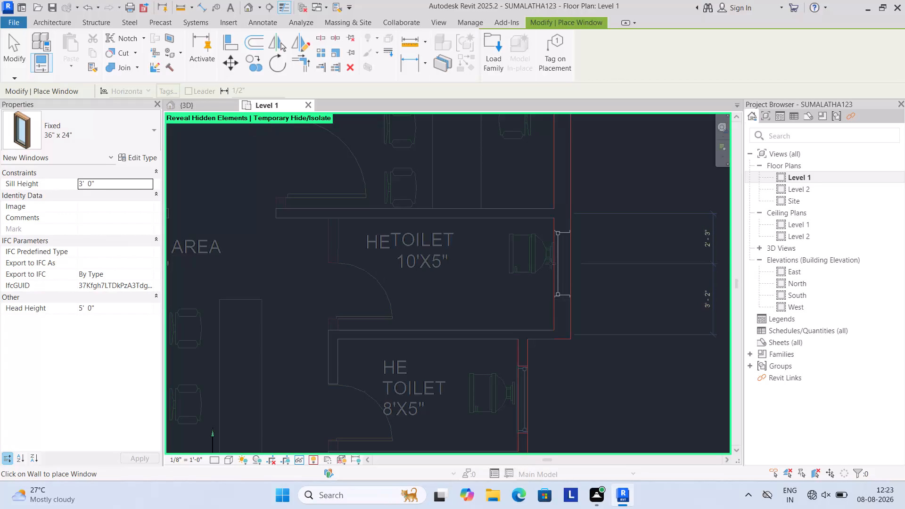
Place a Fixed 36" x 24" window in the outer wall of the 10'X5" toilet, about 2'-3" from the toilet's upper wall.
{"action": "left_click", "coordinate": [551, 263]}
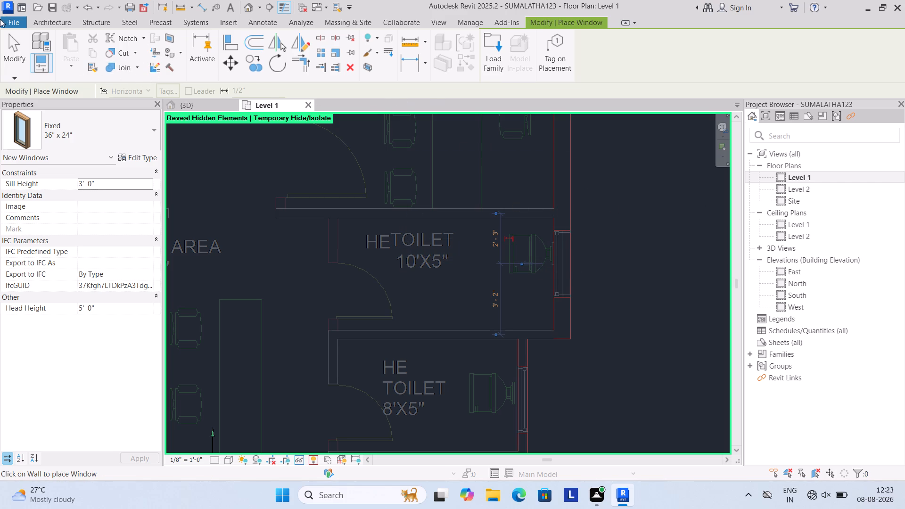
{"action": "left_click", "coordinate": [15, 45]}
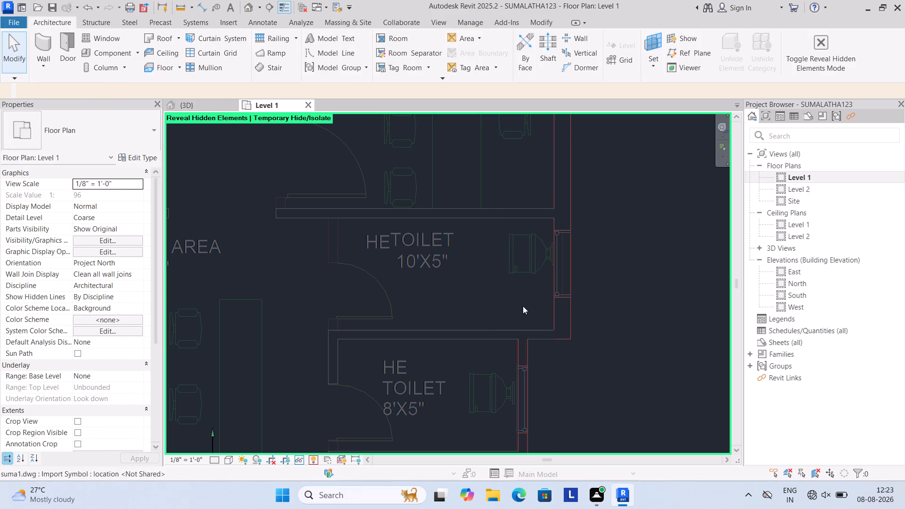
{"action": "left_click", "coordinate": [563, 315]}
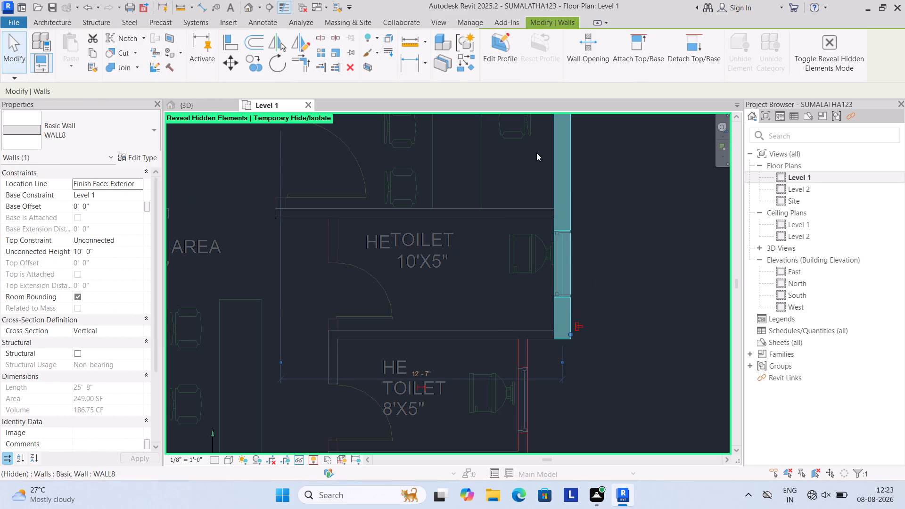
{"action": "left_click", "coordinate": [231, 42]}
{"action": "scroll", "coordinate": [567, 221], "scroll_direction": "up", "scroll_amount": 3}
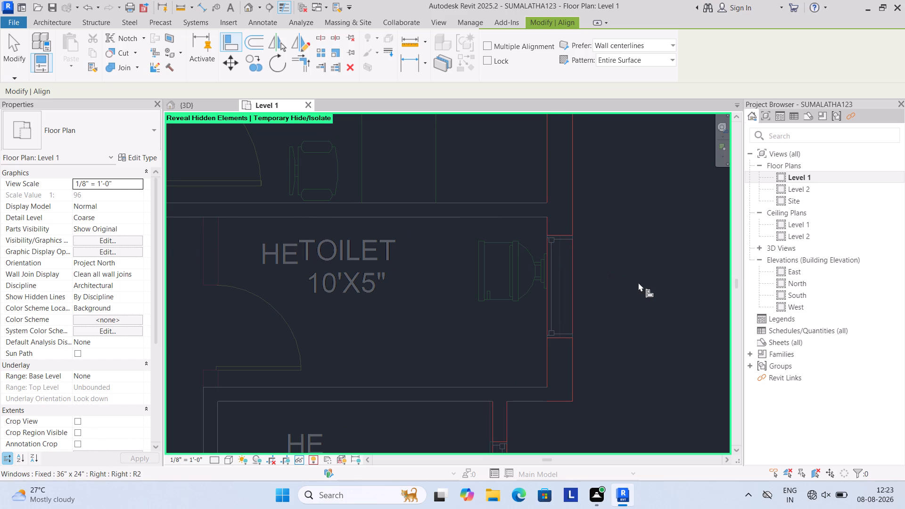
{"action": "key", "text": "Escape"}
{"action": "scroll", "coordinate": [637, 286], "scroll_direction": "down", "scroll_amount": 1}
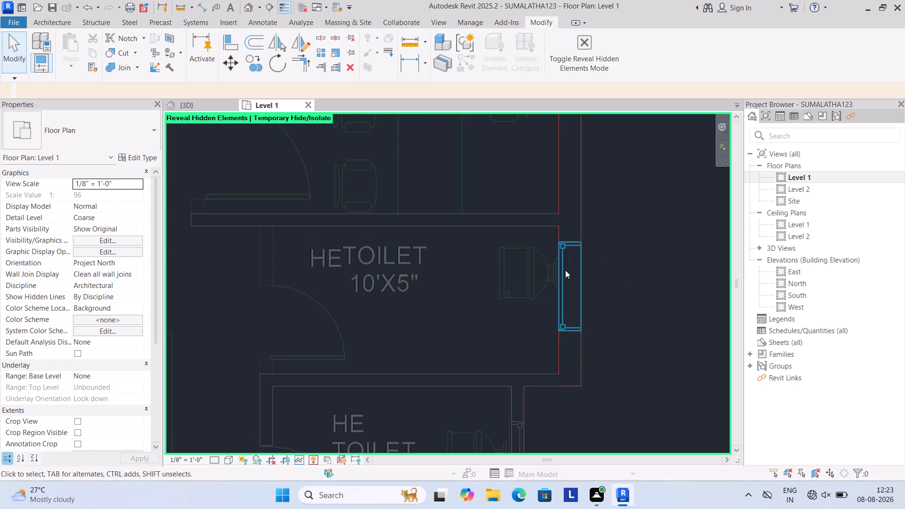
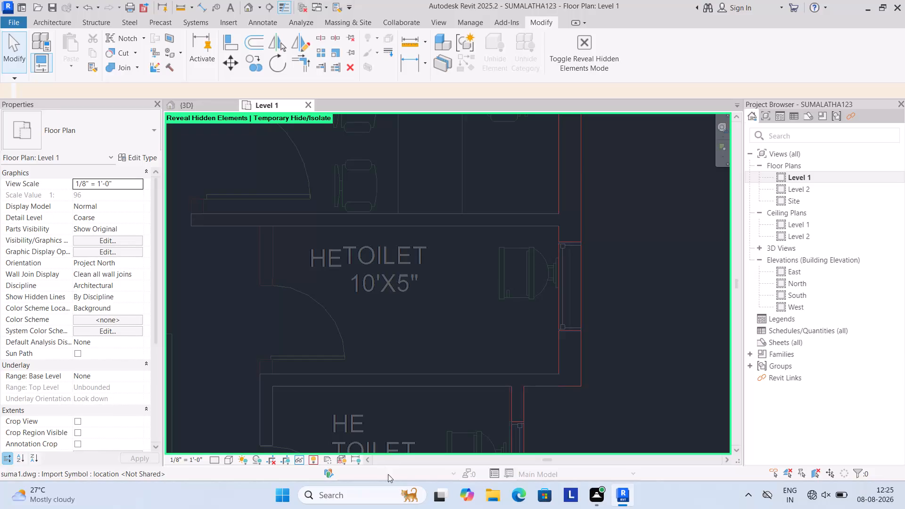
Place a Fixed 36" x 24" window in the outer wall of the 10'X5' toilet by the Director Room, about 2'-11" from its upper wall.
{"action": "scroll", "coordinate": [362, 462], "scroll_direction": "down", "scroll_amount": 1}
{"action": "scroll", "coordinate": [249, 322], "scroll_direction": "down", "scroll_amount": 5}
{"action": "middle_click_drag", "start_coordinate": [225, 322], "coordinate": [227, 324]}
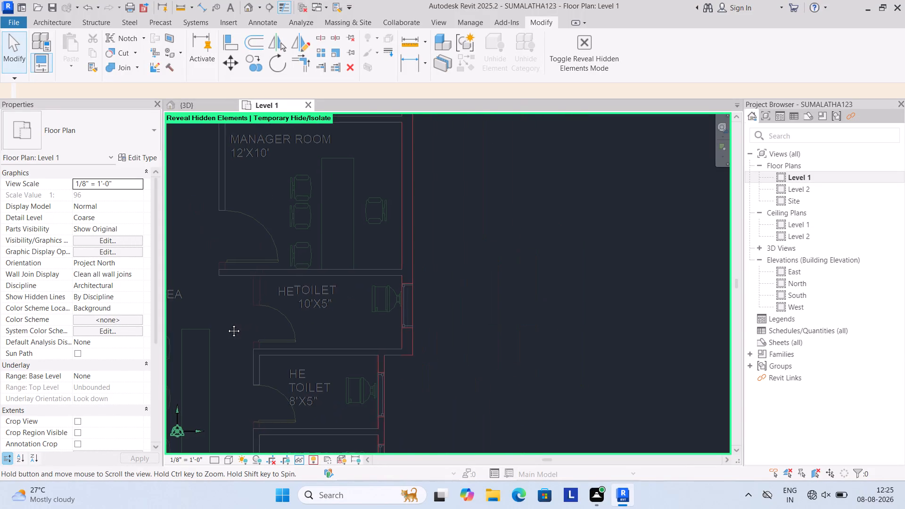
{"action": "middle_click_drag", "start_coordinate": [227, 324], "coordinate": [403, 341]}
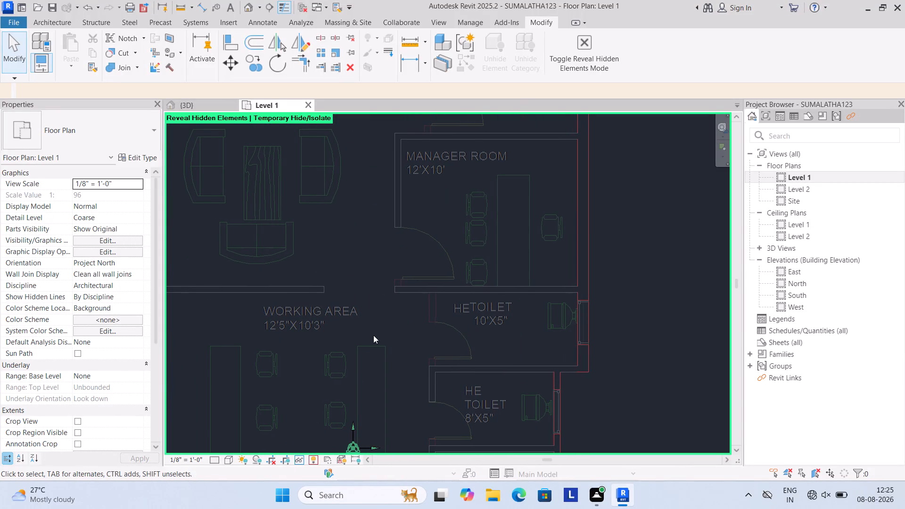
{"action": "scroll", "coordinate": [304, 332], "scroll_direction": "down", "scroll_amount": 3}
{"action": "scroll", "coordinate": [260, 329], "scroll_direction": "down", "scroll_amount": 1}
{"action": "middle_click_drag", "start_coordinate": [240, 328], "coordinate": [442, 327]}
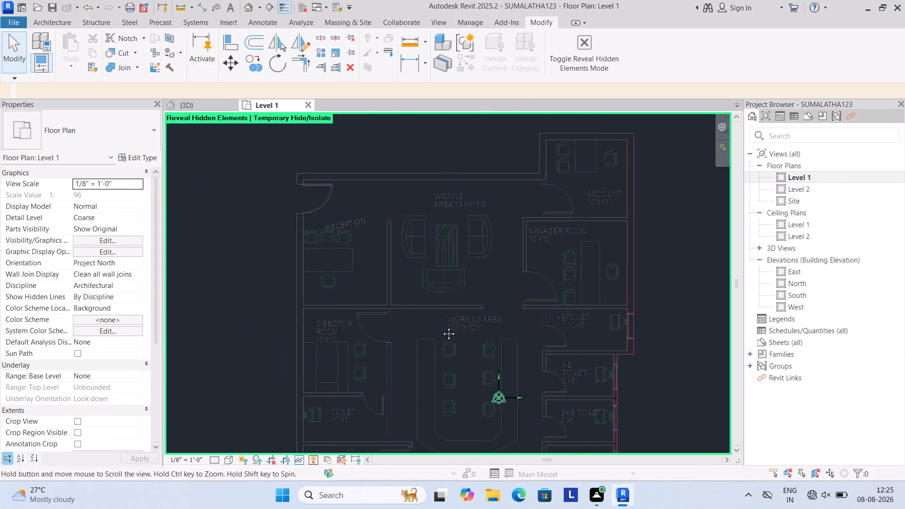
{"action": "middle_click_drag", "start_coordinate": [442, 327], "coordinate": [475, 327]}
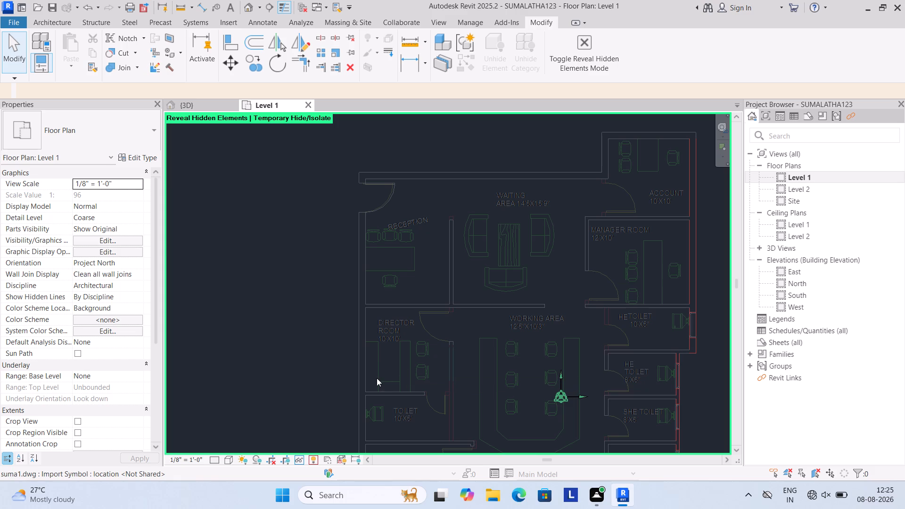
{"action": "middle_click_drag", "start_coordinate": [396, 422], "coordinate": [412, 356]}
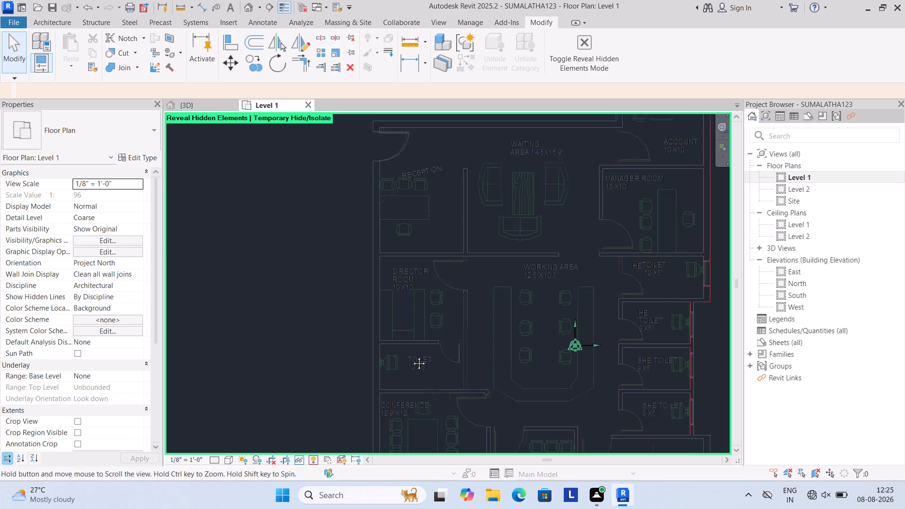
{"action": "middle_click_drag", "start_coordinate": [412, 356], "coordinate": [410, 300]}
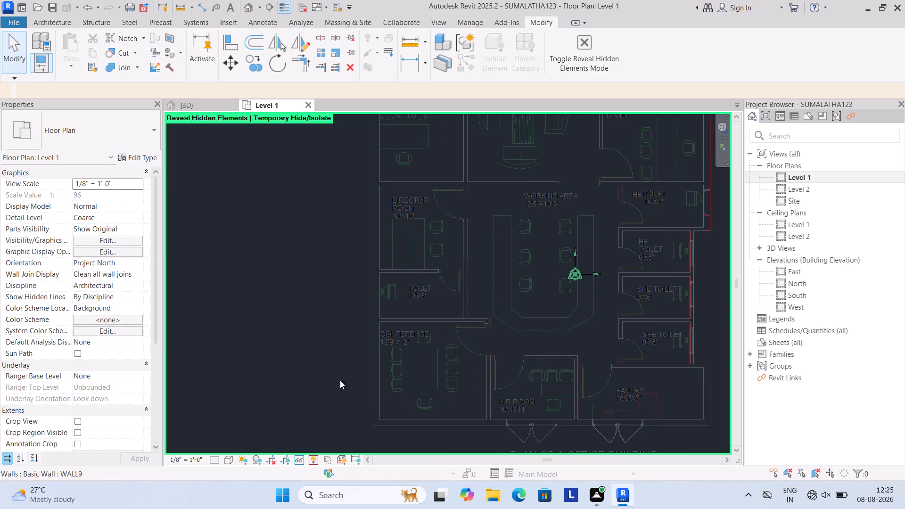
{"action": "left_click", "coordinate": [51, 20]}
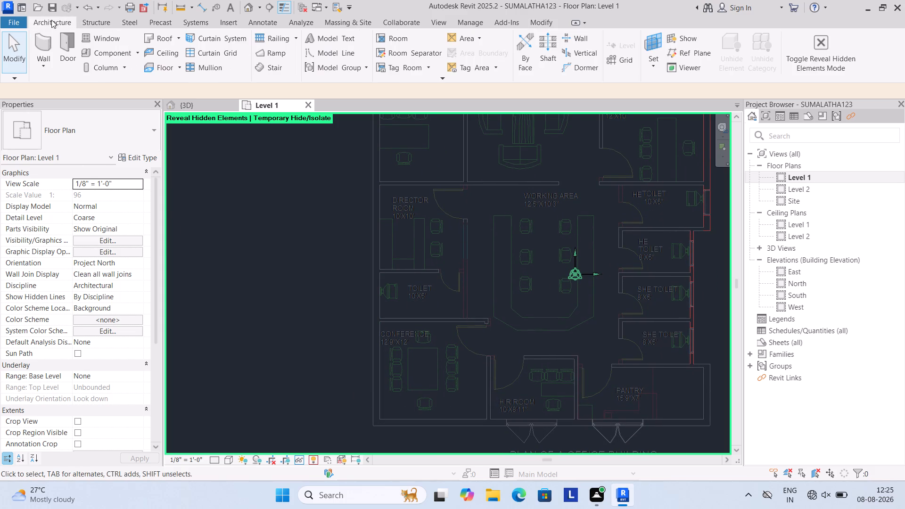
{"action": "left_click", "coordinate": [91, 37]}
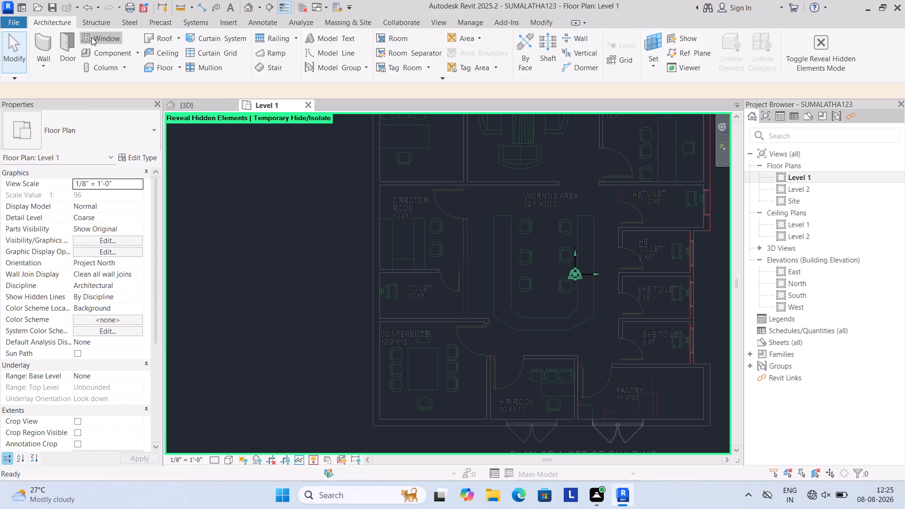
{"action": "left_click", "coordinate": [155, 130]}
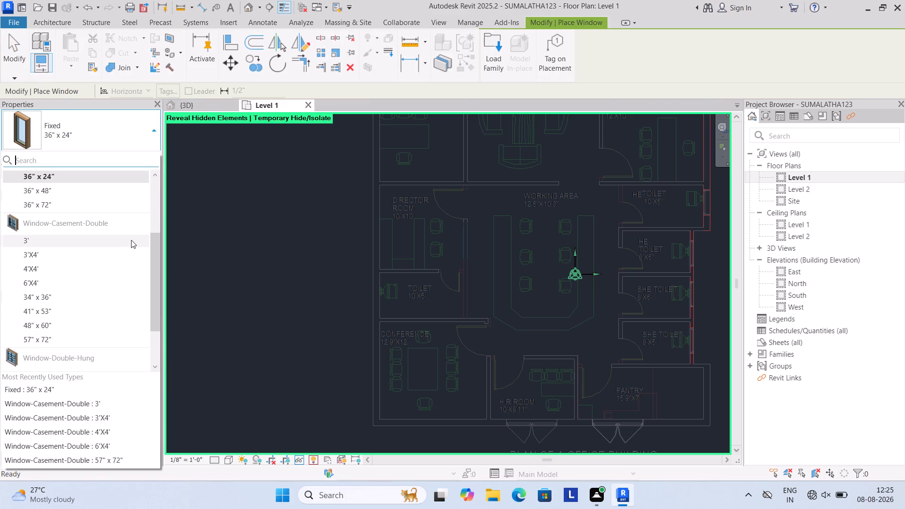
{"action": "left_click_drag", "start_coordinate": [153, 175], "coordinate": [144, 217]}
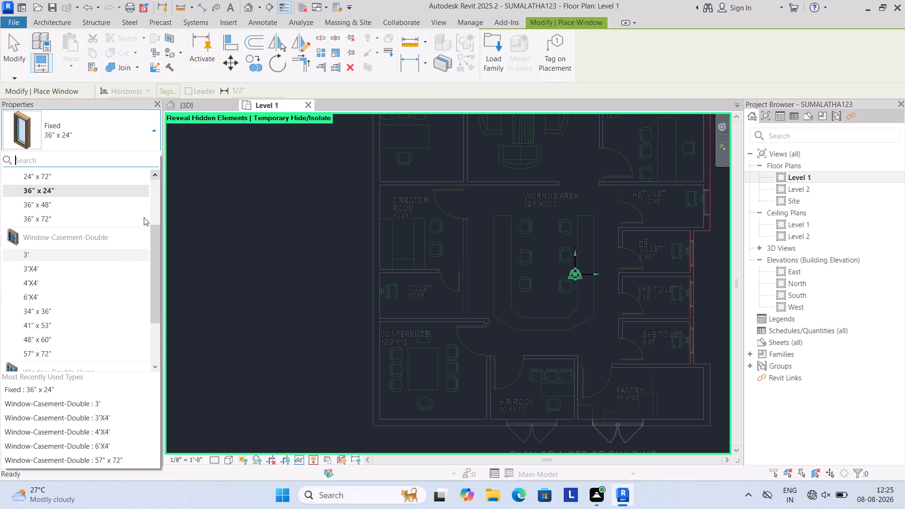
{"action": "left_click_drag", "start_coordinate": [144, 217], "coordinate": [143, 214]}
{"action": "left_click", "coordinate": [154, 174]}
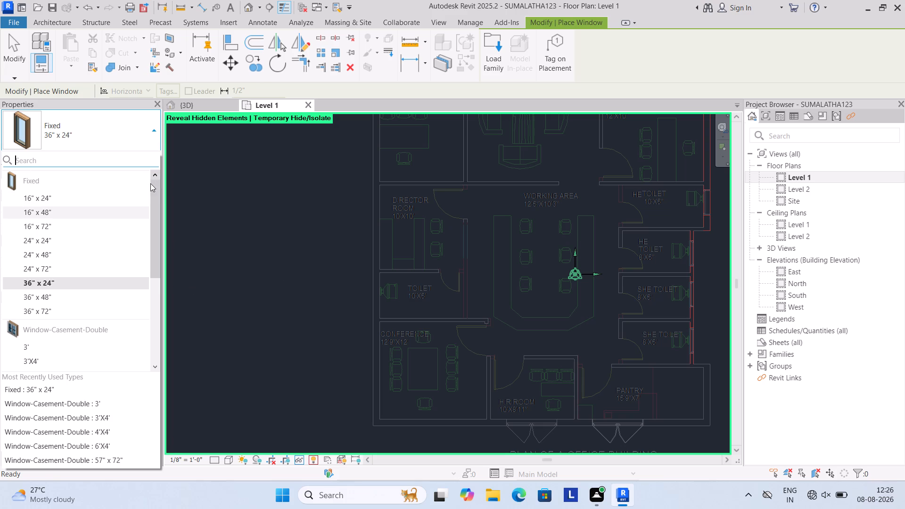
{"action": "left_click_drag", "start_coordinate": [155, 186], "coordinate": [153, 243]}
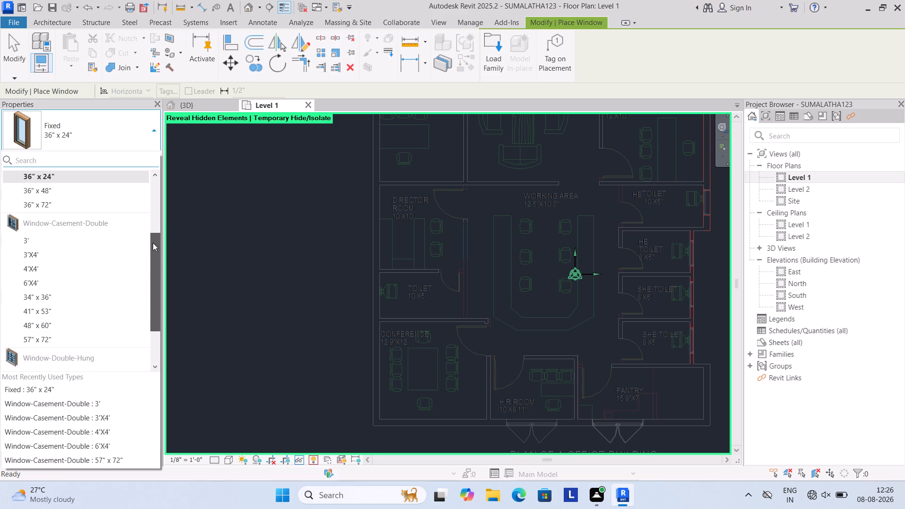
{"action": "left_click_drag", "start_coordinate": [153, 243], "coordinate": [152, 249]}
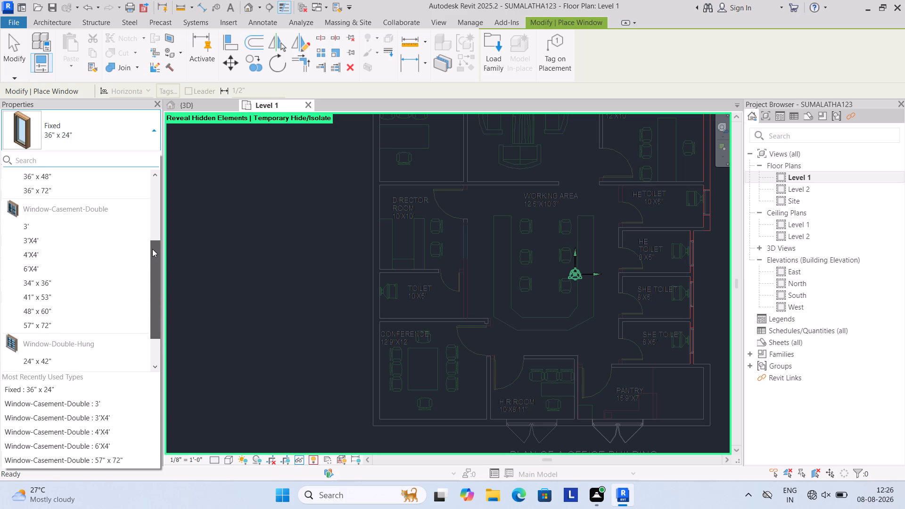
{"action": "left_click_drag", "start_coordinate": [152, 249], "coordinate": [143, 274]}
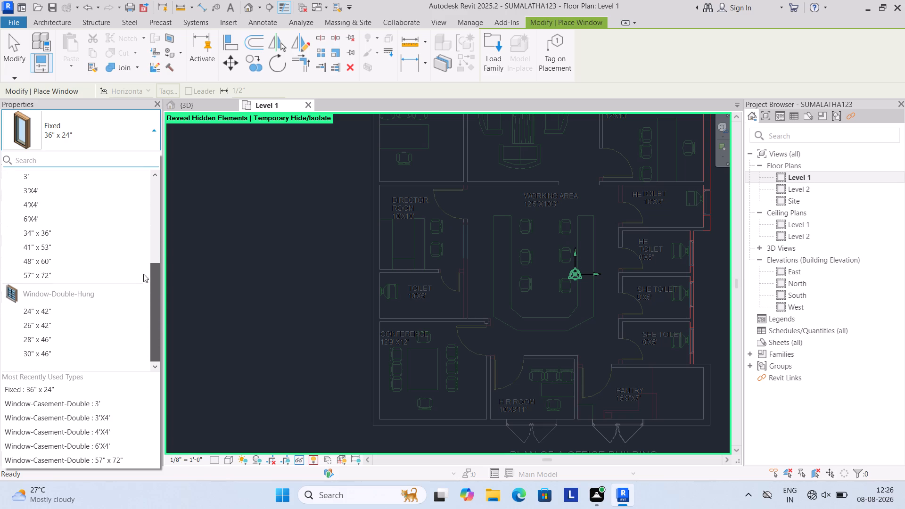
{"action": "left_click_drag", "start_coordinate": [143, 274], "coordinate": [156, 238]}
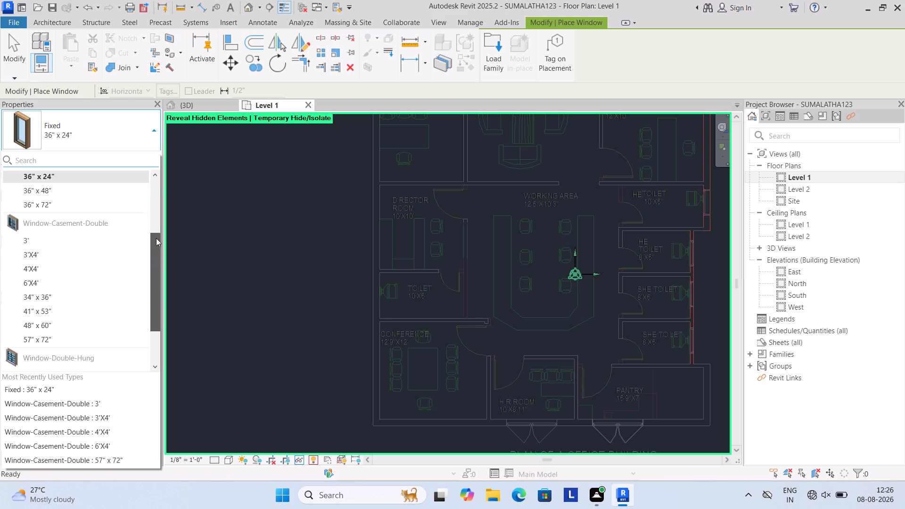
{"action": "left_click_drag", "start_coordinate": [156, 238], "coordinate": [160, 225]}
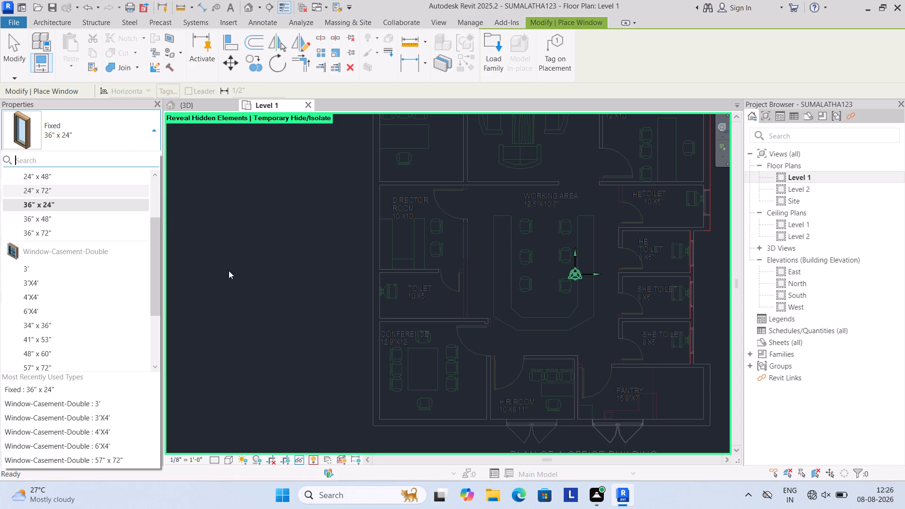
{"action": "left_click", "coordinate": [375, 295]}
Temporarily hide the newly placed window in the toilet's outer wall.
{"action": "scroll", "coordinate": [376, 292], "scroll_direction": "up", "scroll_amount": 5}
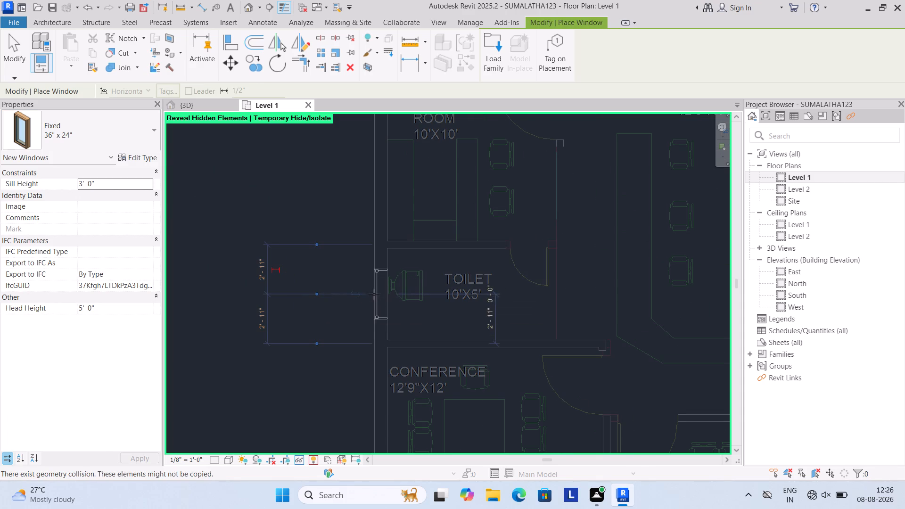
{"action": "type", "text": "HH"}
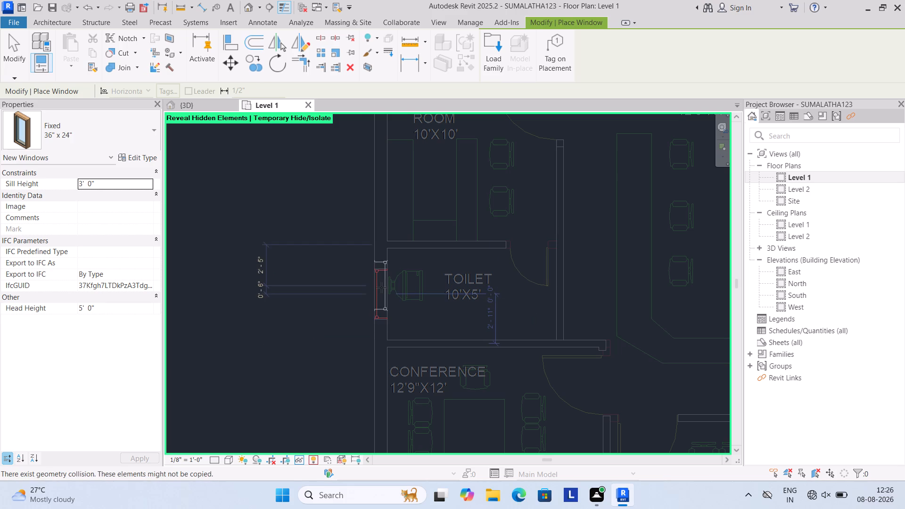
Place another Fixed 36" x 24" window over the hidden one, about 2'-10" from the toilet's upper wall.
{"action": "scroll", "coordinate": [380, 299], "scroll_direction": "up", "scroll_amount": 4}
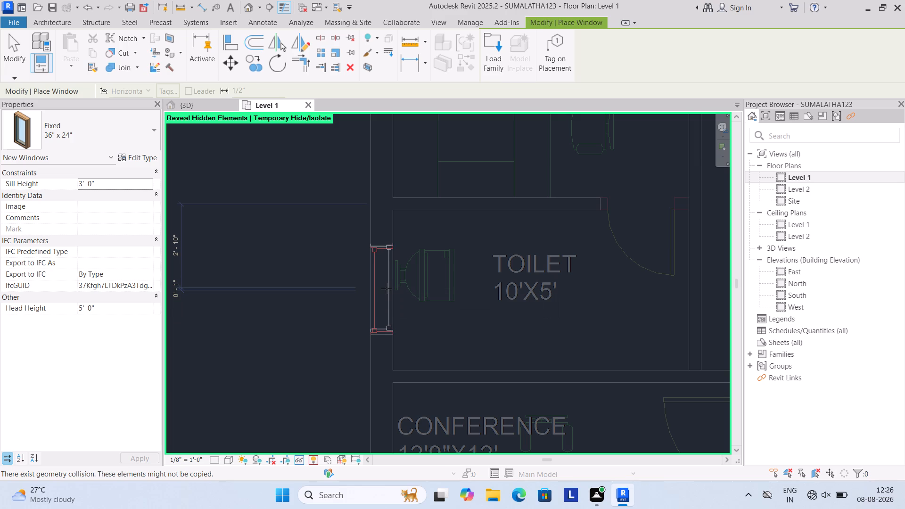
{"action": "left_click", "coordinate": [387, 288]}
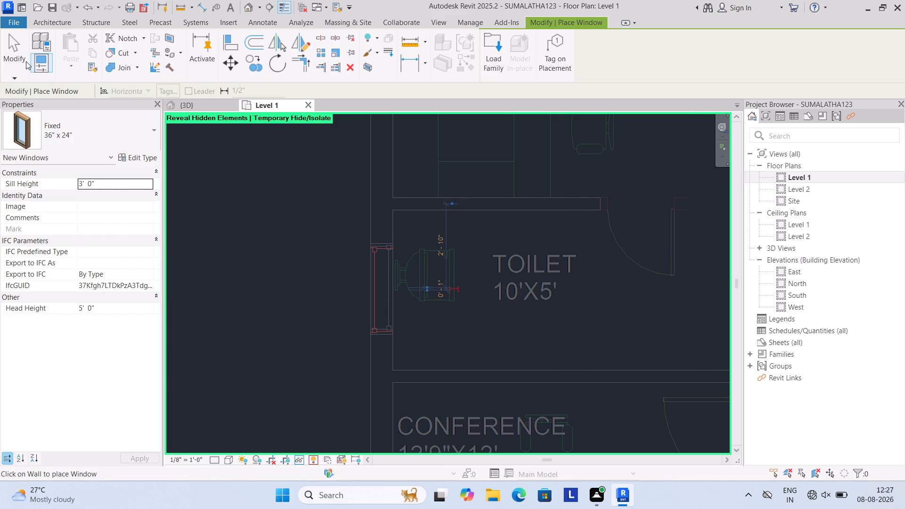
{"action": "left_click", "coordinate": [15, 55]}
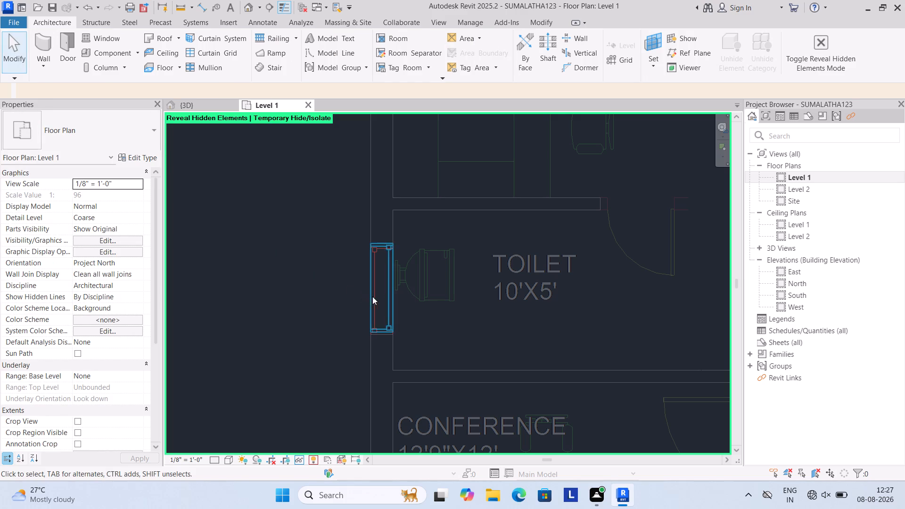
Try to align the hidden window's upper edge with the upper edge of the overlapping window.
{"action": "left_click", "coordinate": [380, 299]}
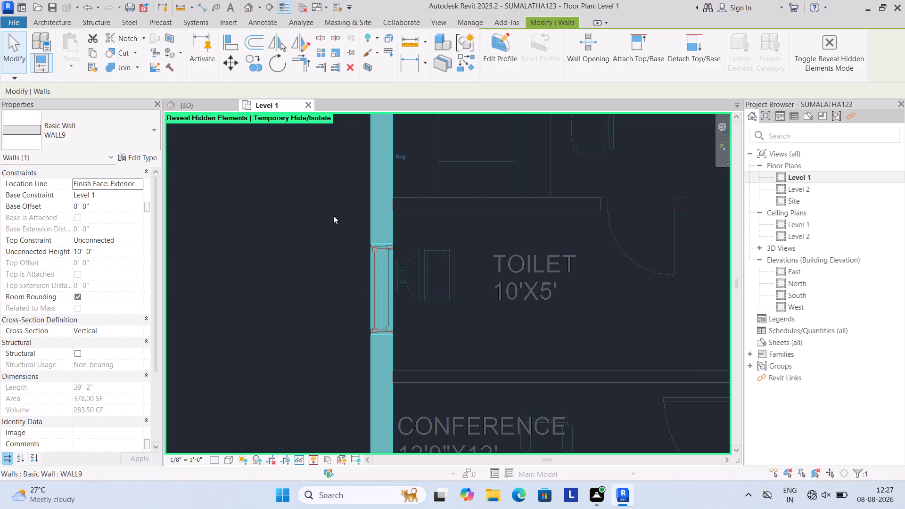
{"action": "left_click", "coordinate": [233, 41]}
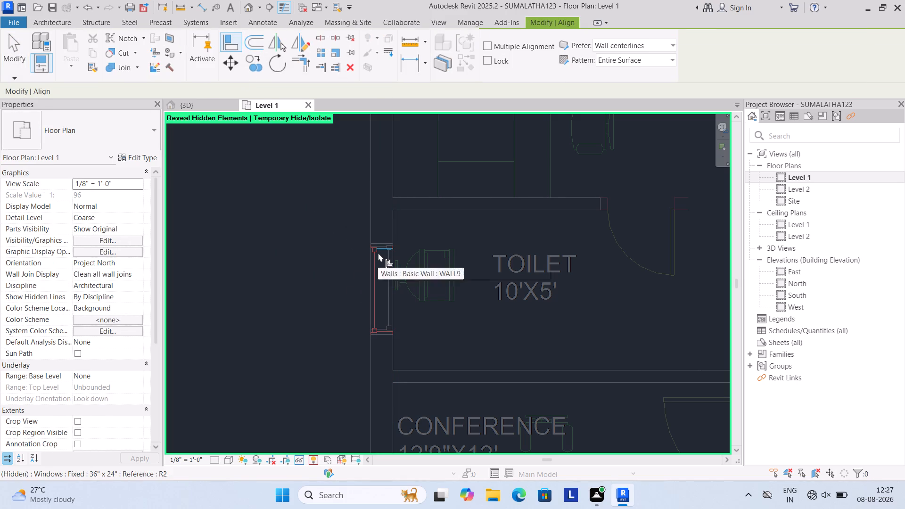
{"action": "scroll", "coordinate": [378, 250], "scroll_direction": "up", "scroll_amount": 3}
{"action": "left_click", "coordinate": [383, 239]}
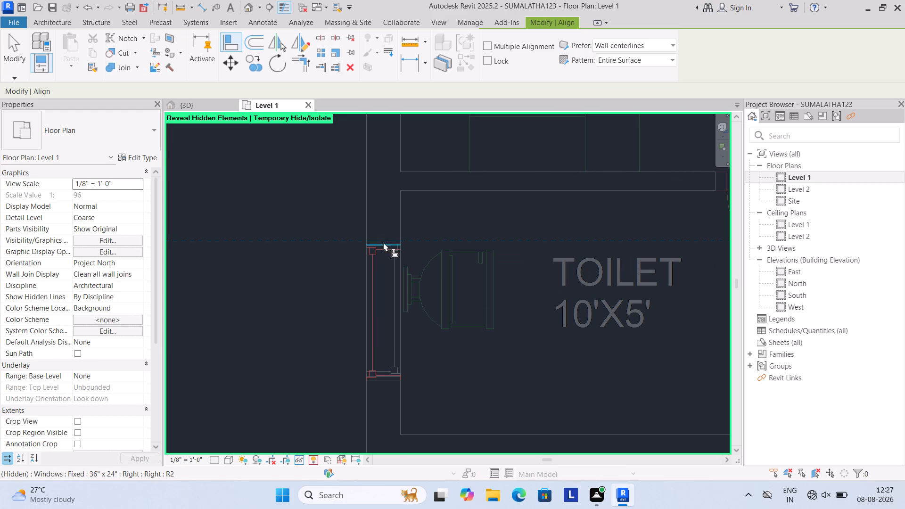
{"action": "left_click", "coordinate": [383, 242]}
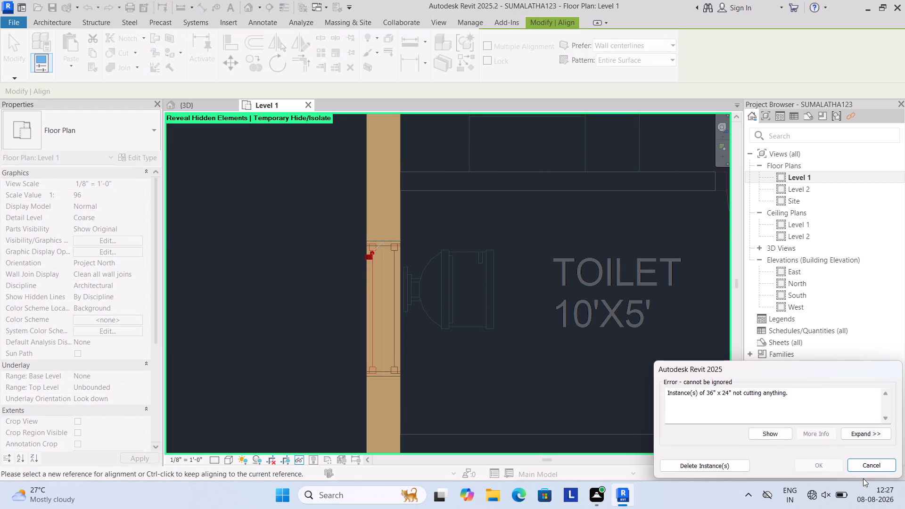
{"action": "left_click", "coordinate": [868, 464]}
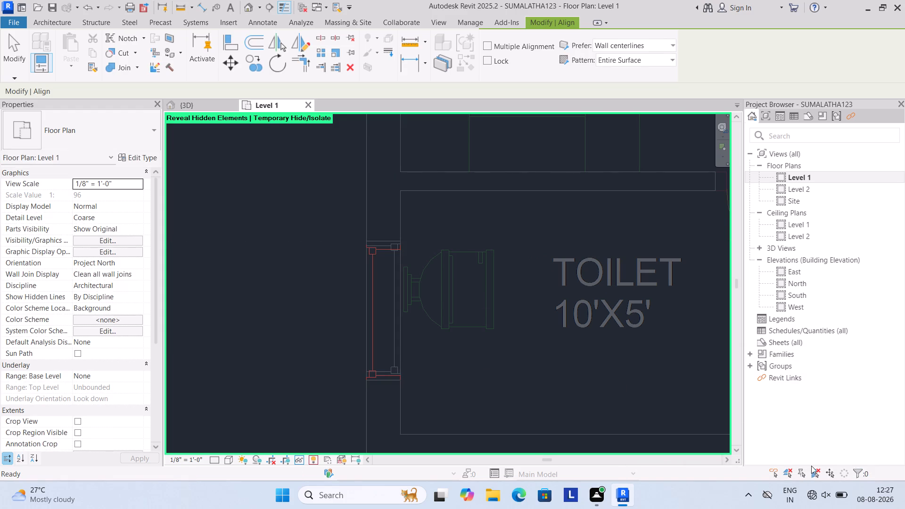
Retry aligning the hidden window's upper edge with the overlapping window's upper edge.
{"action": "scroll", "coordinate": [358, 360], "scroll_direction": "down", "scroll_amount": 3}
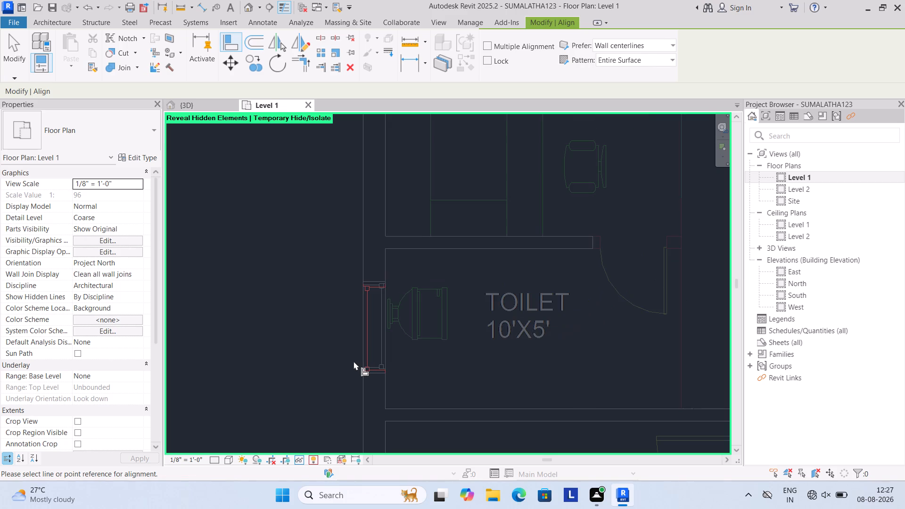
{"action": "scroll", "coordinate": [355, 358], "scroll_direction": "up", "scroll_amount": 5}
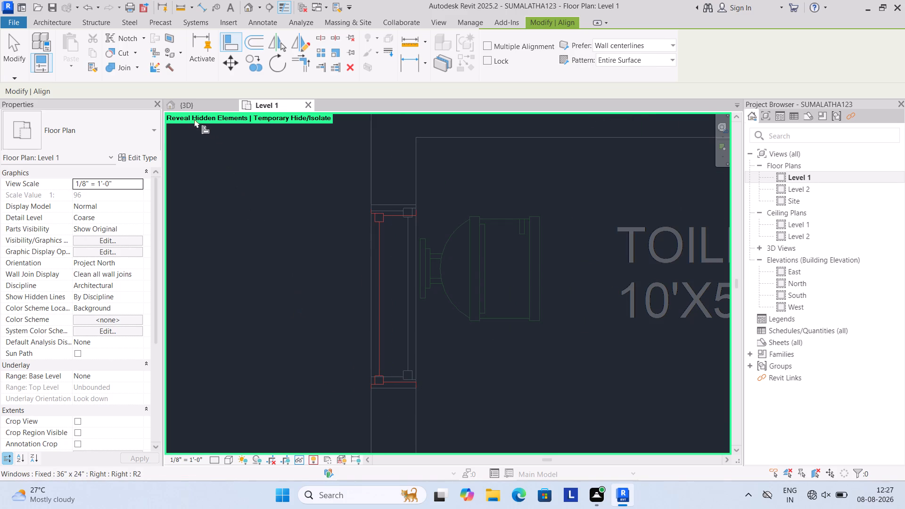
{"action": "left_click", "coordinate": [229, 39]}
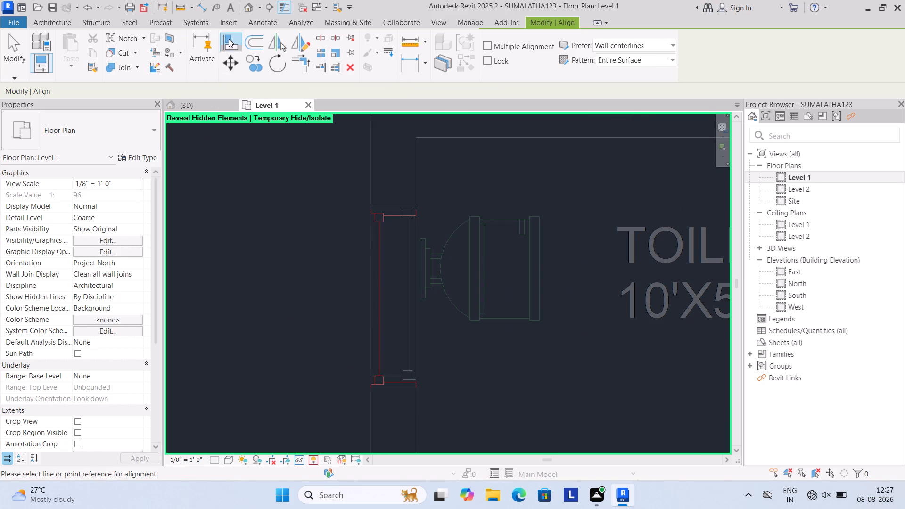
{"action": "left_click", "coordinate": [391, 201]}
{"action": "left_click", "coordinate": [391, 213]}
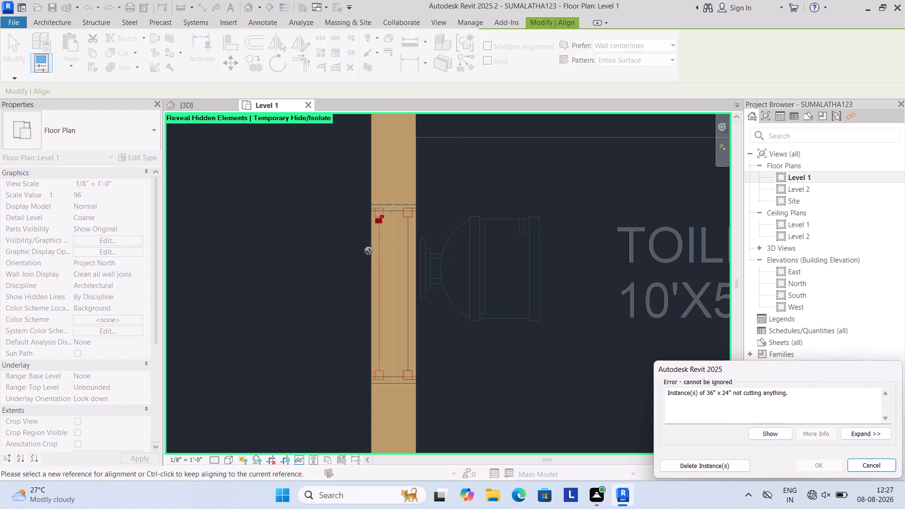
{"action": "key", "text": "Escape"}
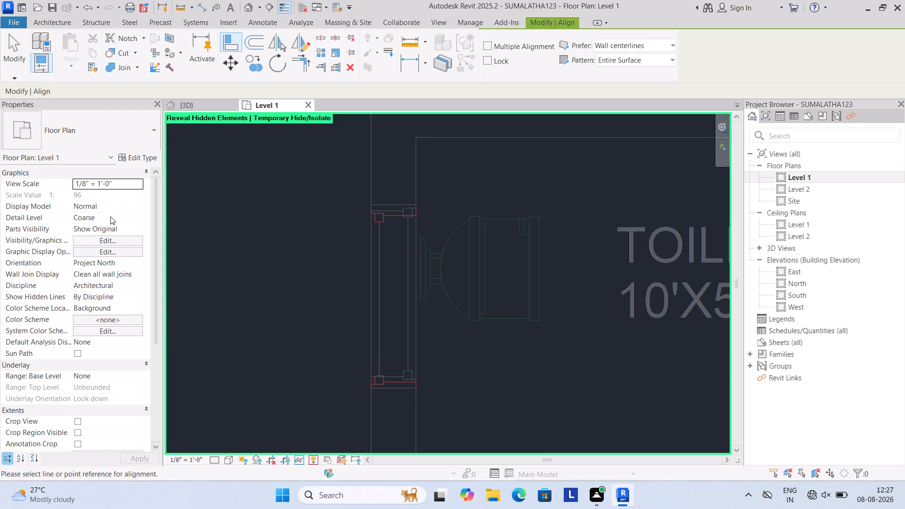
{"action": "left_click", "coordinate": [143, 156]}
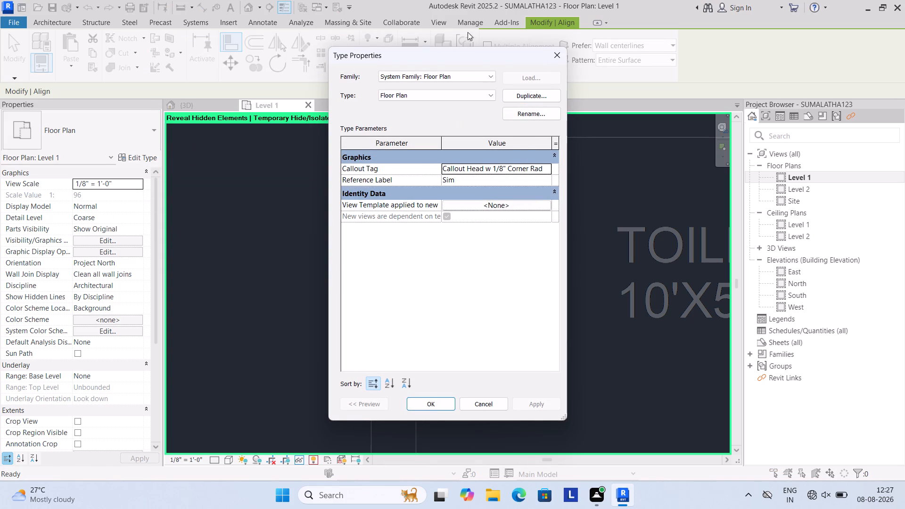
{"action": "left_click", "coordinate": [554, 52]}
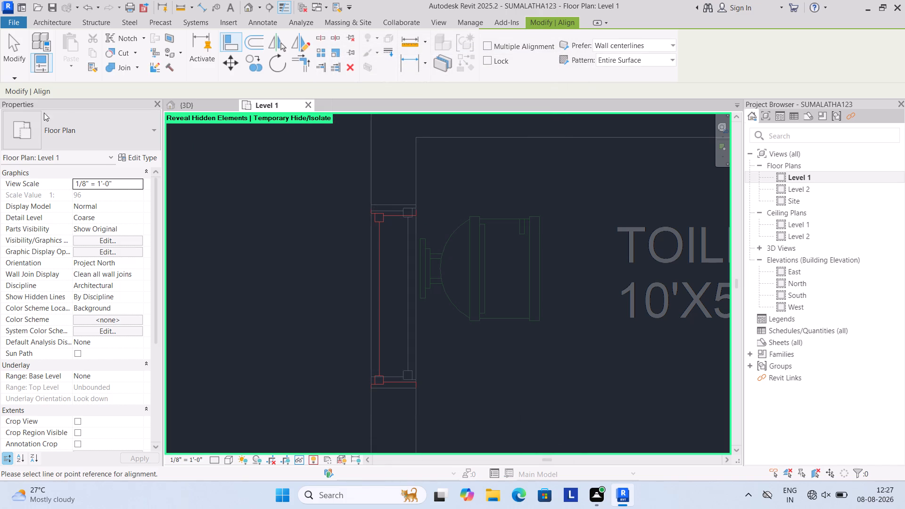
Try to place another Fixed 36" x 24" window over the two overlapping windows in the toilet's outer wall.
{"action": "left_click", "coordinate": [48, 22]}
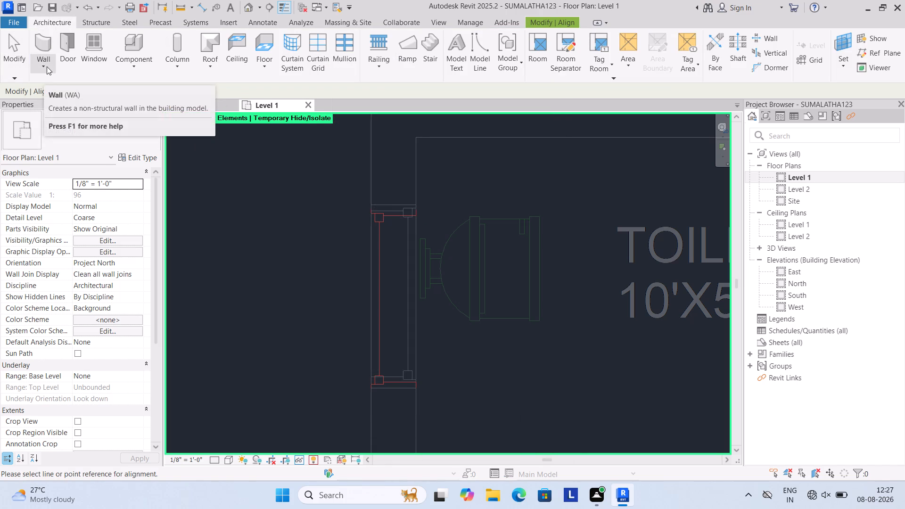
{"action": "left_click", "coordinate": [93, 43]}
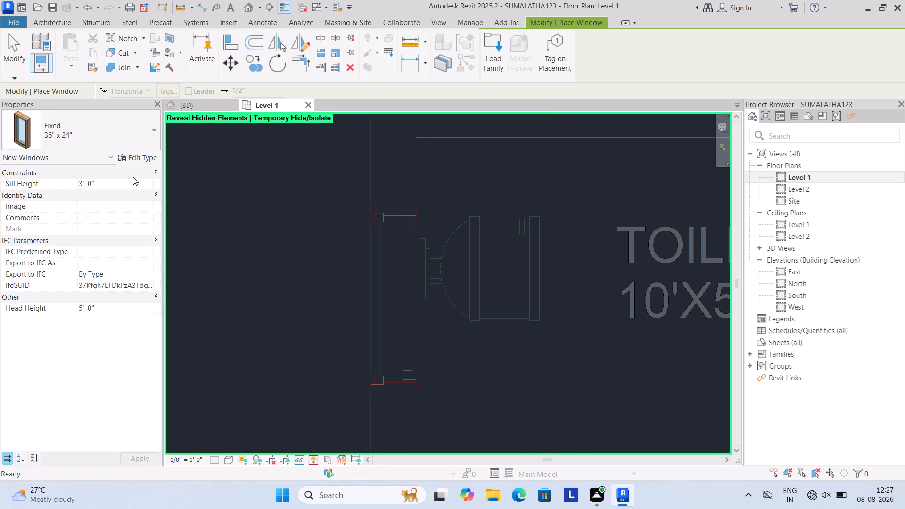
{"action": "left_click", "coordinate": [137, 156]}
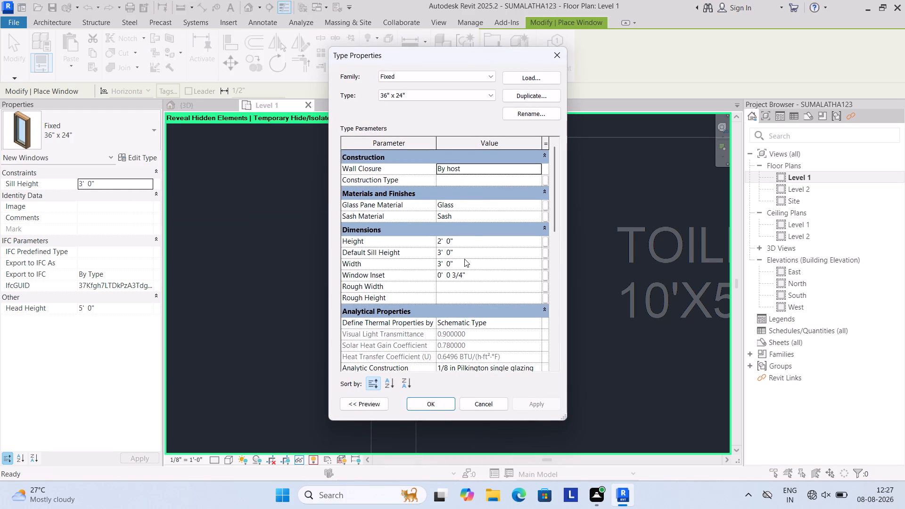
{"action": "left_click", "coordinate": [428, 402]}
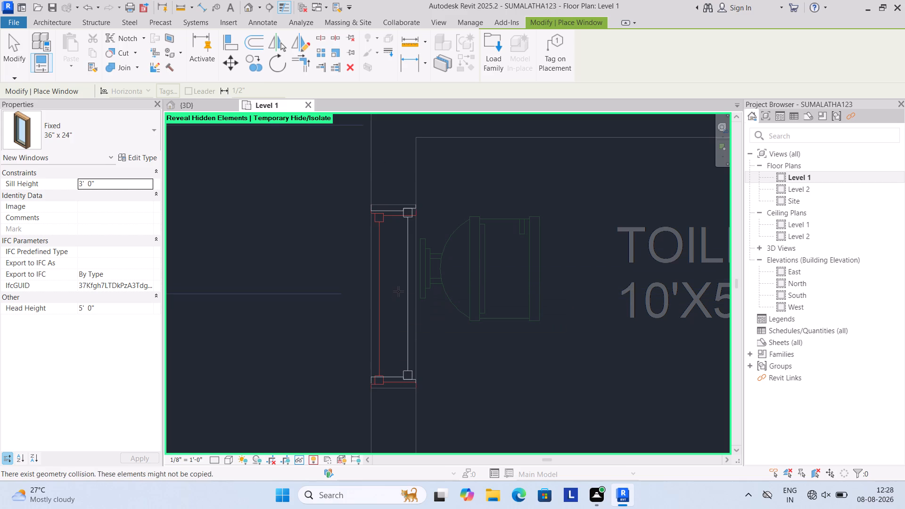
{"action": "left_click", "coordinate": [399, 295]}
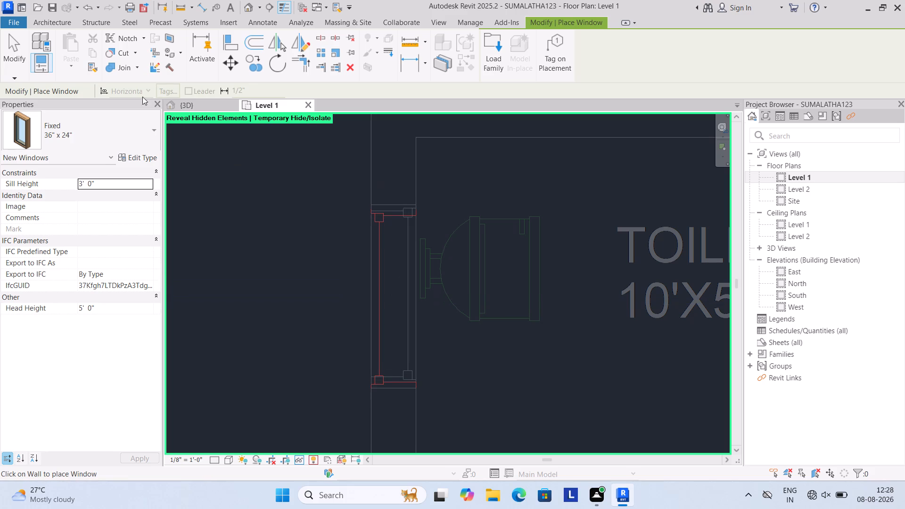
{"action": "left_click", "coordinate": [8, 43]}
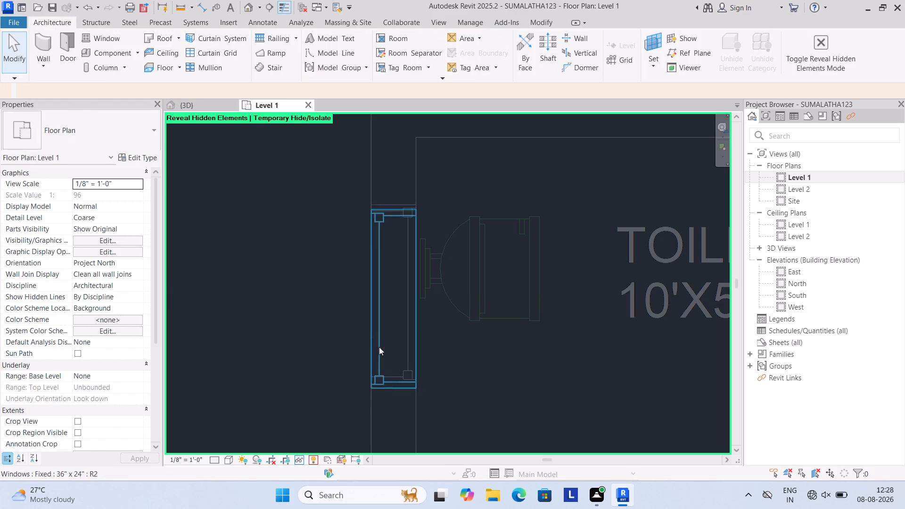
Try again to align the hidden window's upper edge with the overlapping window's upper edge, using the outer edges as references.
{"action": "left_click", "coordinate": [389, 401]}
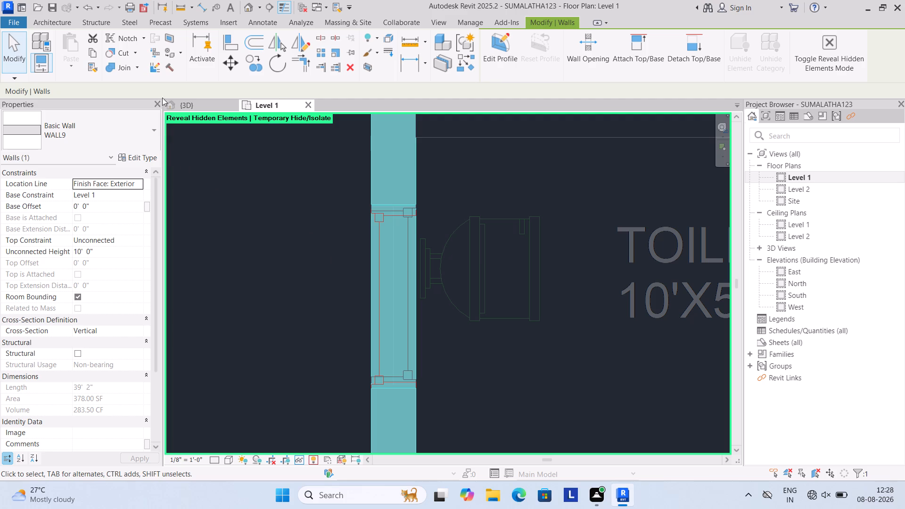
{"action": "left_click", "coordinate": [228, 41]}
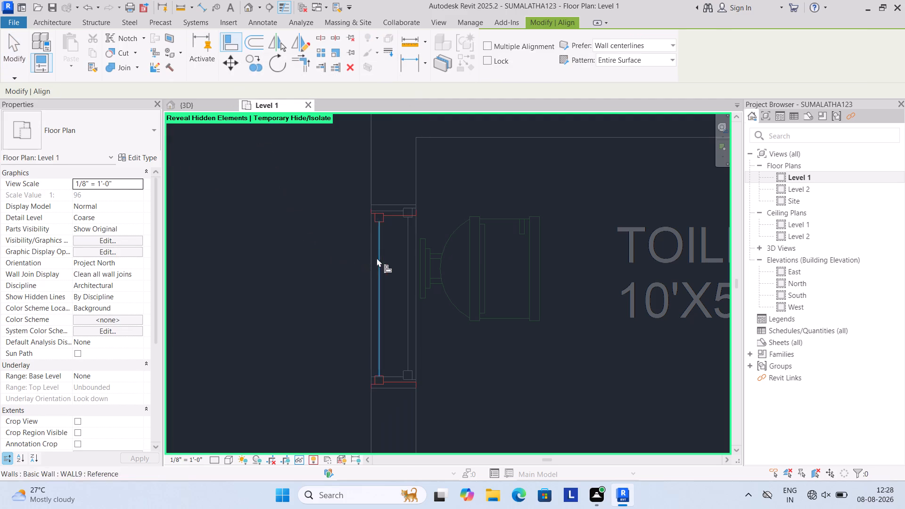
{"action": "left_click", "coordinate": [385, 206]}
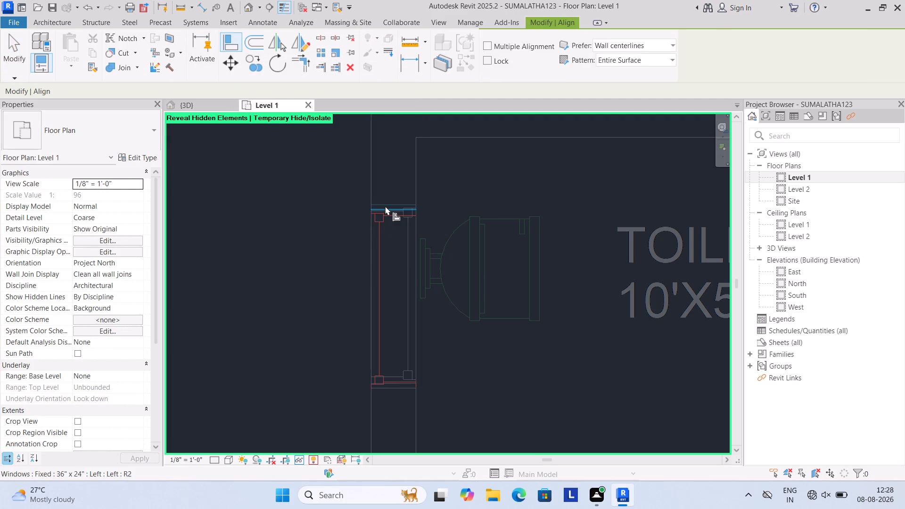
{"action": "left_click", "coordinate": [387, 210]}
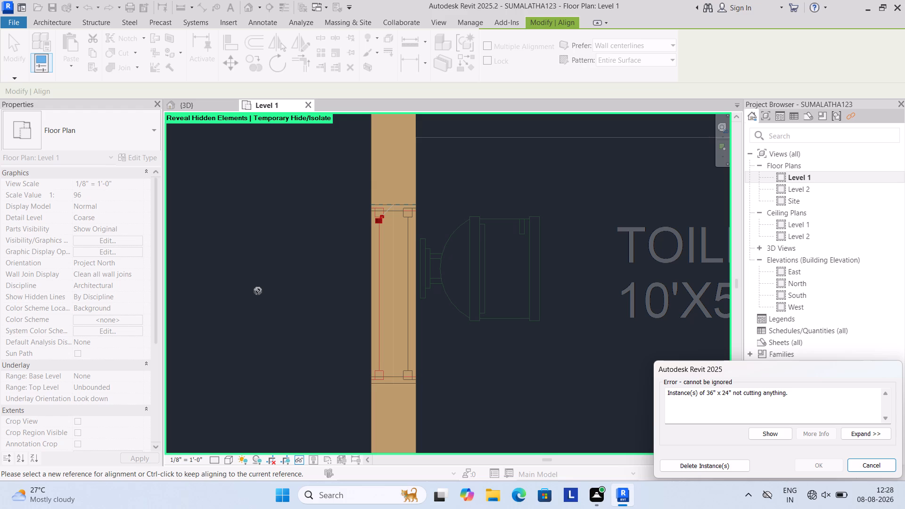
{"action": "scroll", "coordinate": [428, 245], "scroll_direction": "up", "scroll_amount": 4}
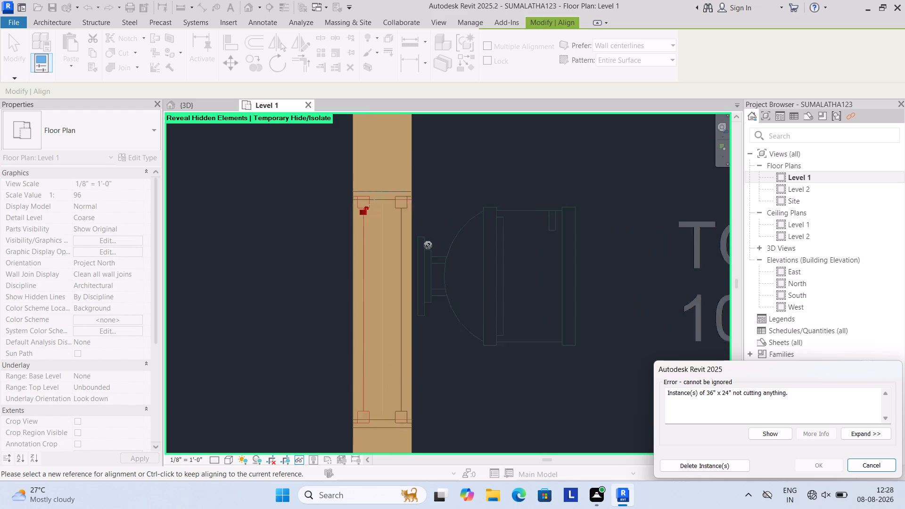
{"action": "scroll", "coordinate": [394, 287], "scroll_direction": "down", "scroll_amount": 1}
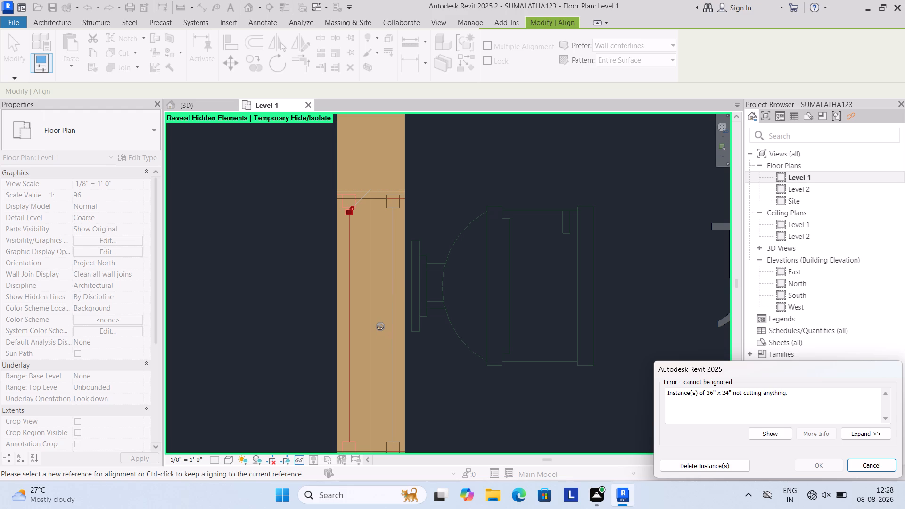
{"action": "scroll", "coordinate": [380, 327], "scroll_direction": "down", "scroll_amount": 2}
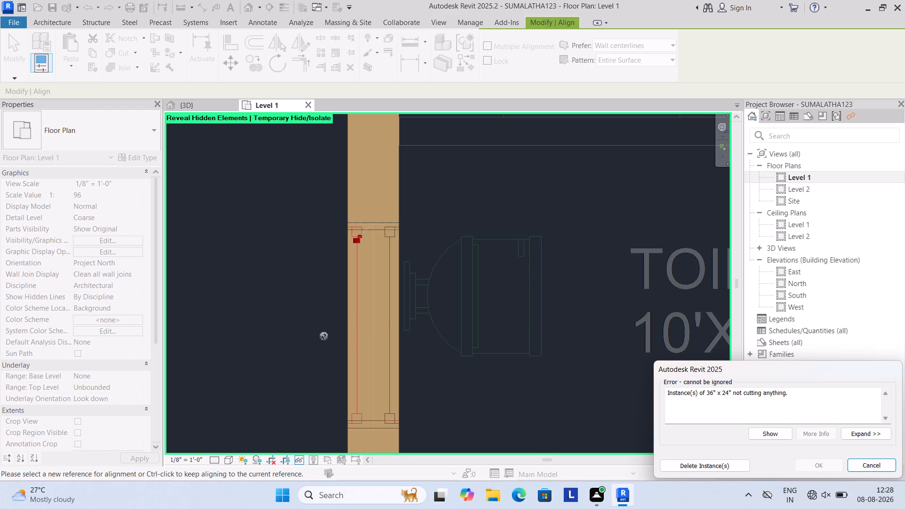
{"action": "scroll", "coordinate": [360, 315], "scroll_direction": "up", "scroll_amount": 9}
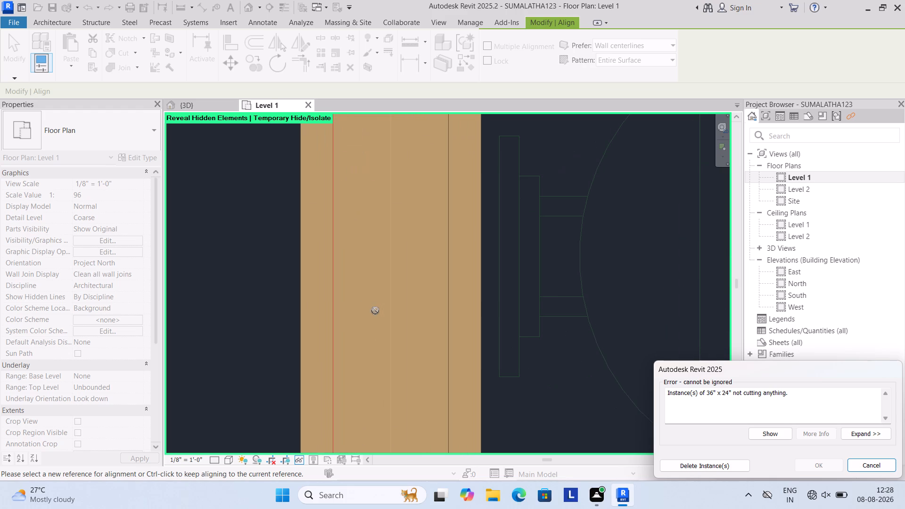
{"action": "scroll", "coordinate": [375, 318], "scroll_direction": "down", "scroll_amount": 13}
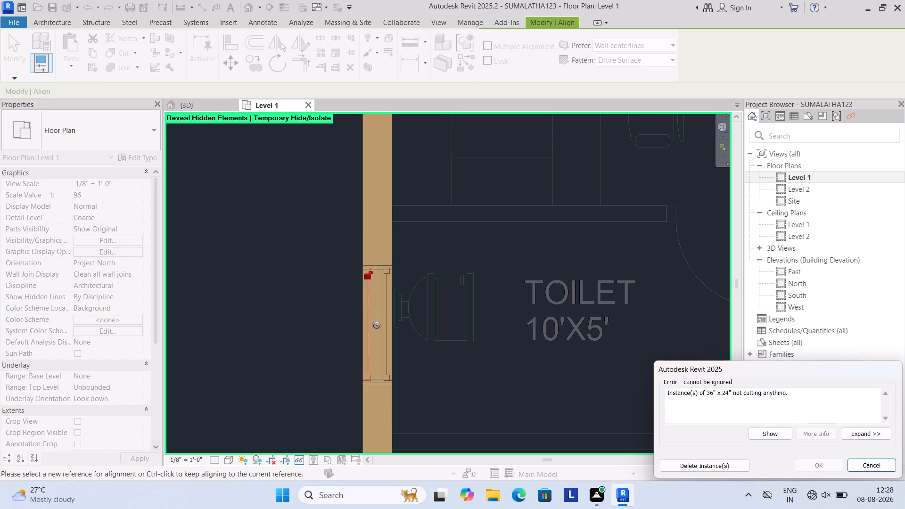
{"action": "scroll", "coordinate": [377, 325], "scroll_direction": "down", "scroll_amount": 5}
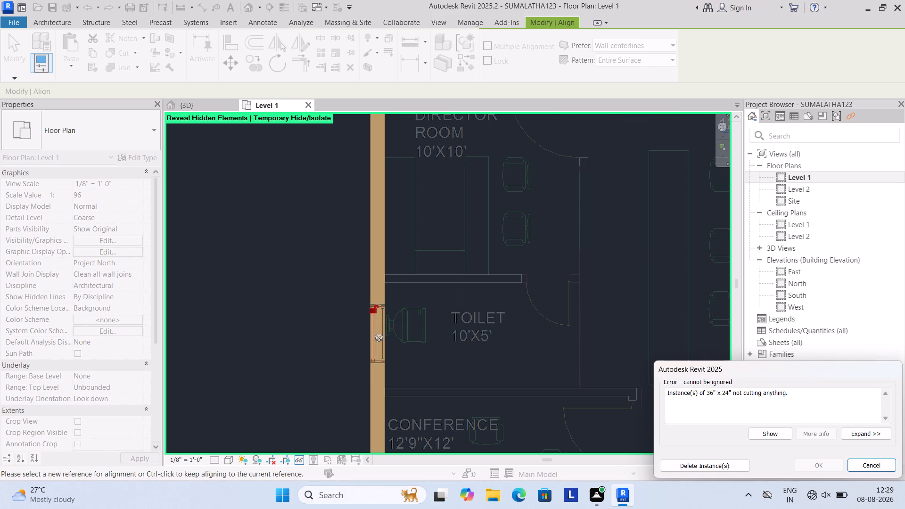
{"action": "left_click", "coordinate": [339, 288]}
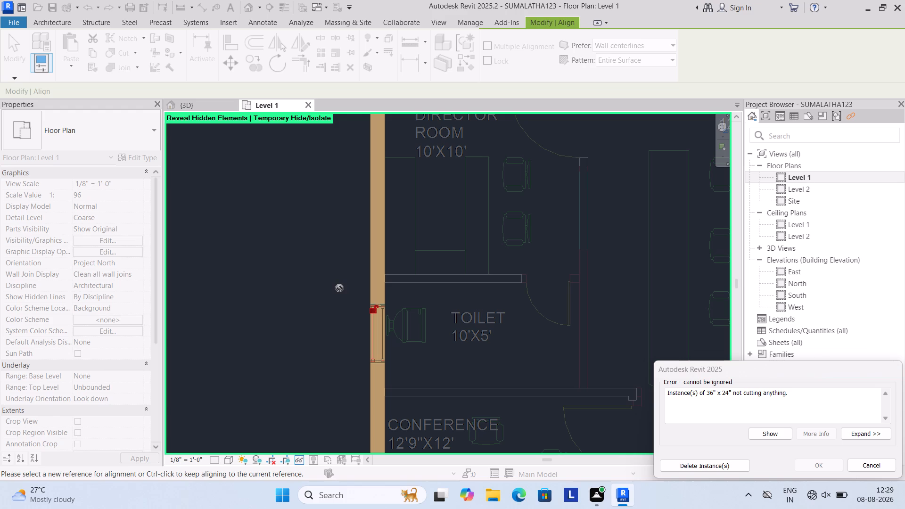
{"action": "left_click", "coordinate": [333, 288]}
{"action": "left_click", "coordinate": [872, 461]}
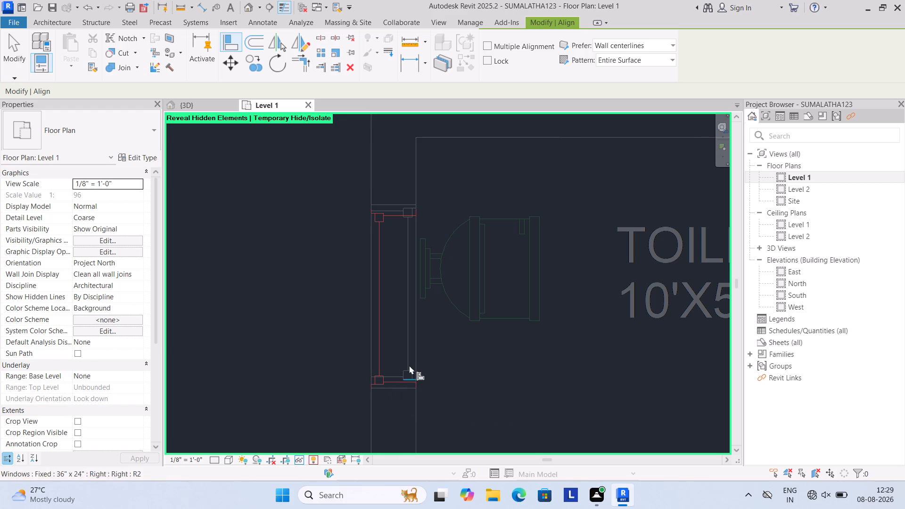
Align the upper edge of the hidden window's inner frame with the upper edge of the overlapping window's opening.
{"action": "left_click", "coordinate": [375, 333]}
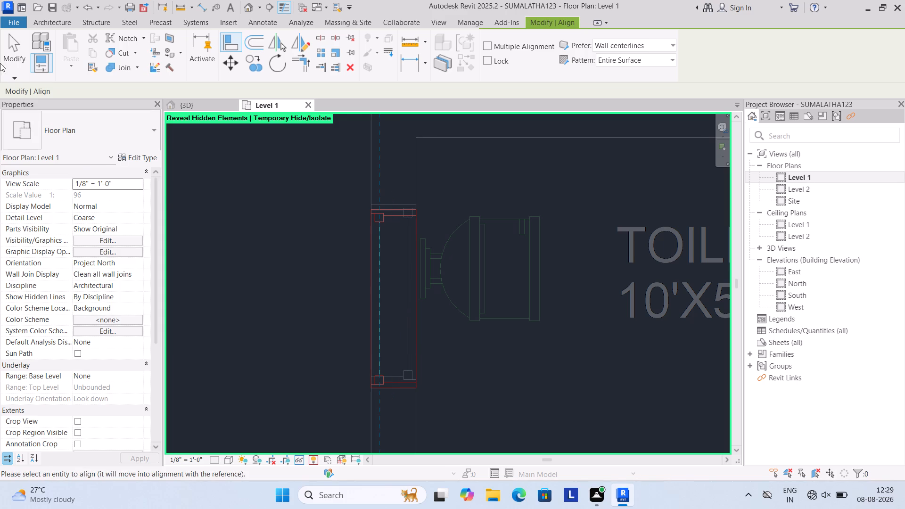
{"action": "left_click", "coordinate": [15, 40]}
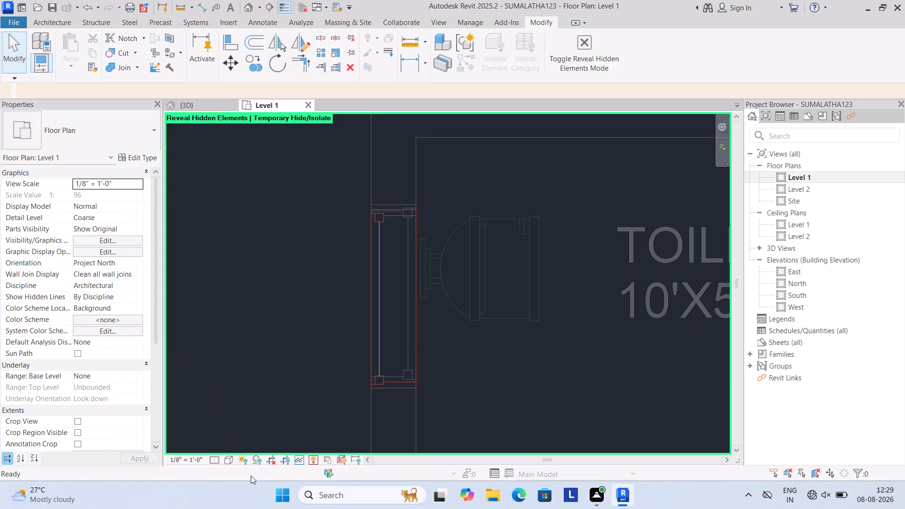
{"action": "left_click", "coordinate": [380, 359]}
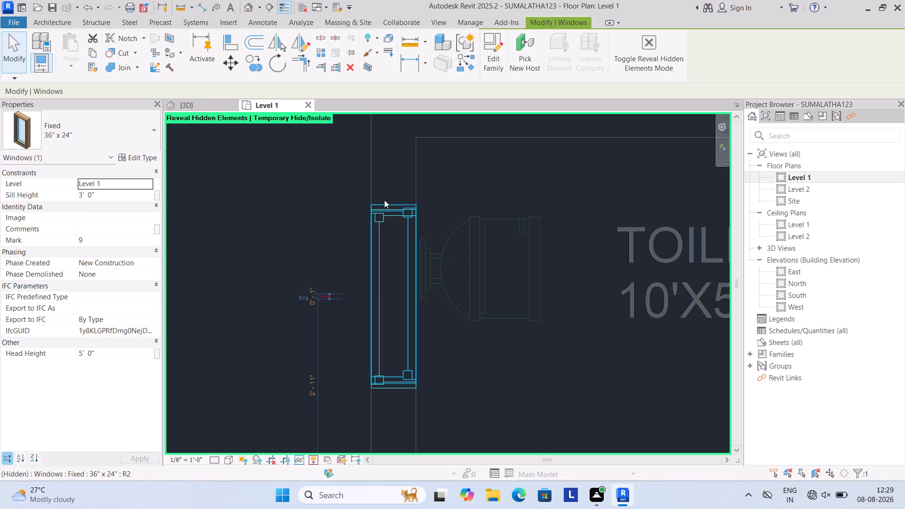
{"action": "left_click", "coordinate": [228, 42]}
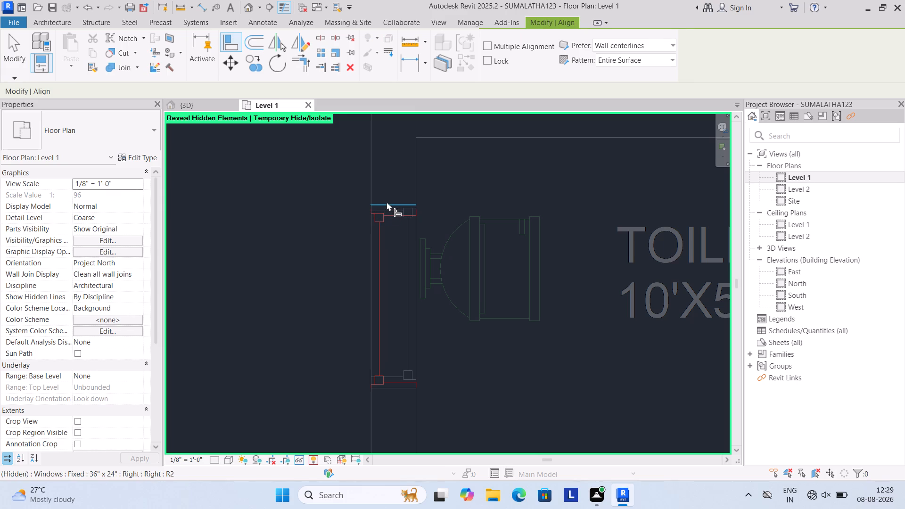
{"action": "left_click", "coordinate": [387, 202]}
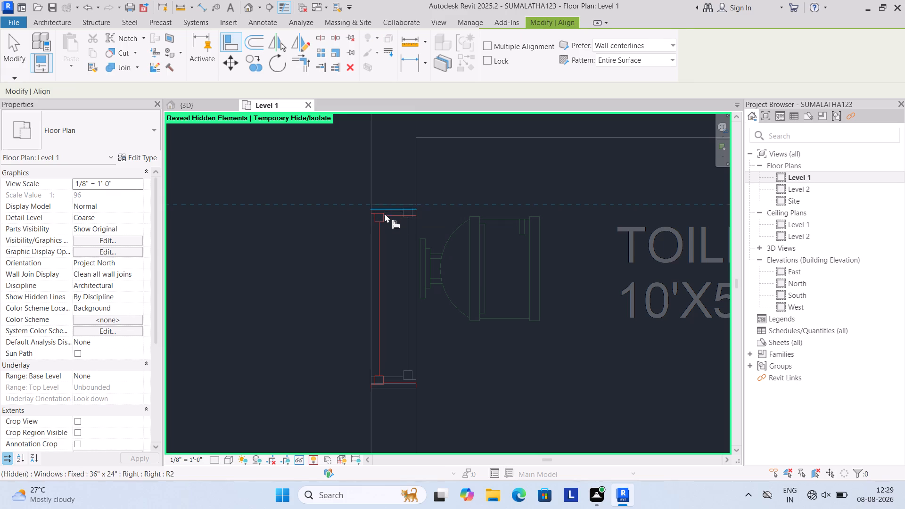
{"action": "scroll", "coordinate": [385, 219], "scroll_direction": "up", "scroll_amount": 8}
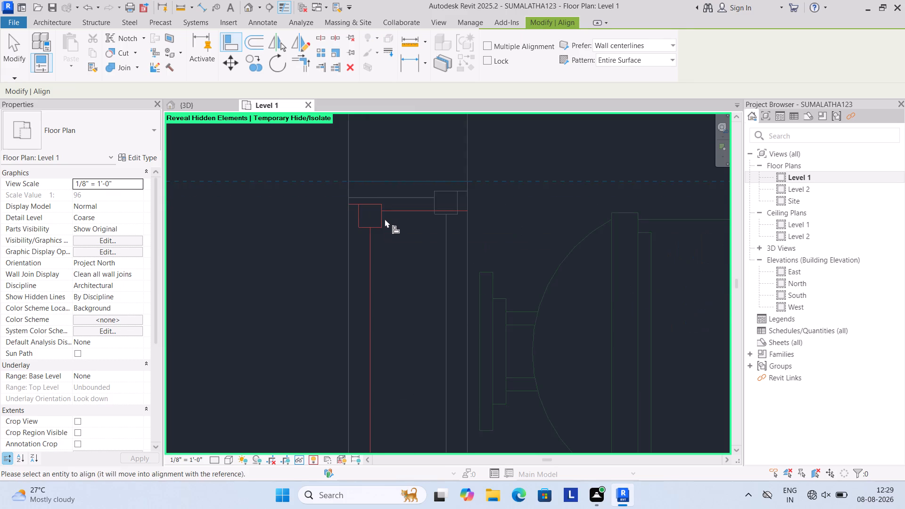
{"action": "left_click", "coordinate": [348, 201]}
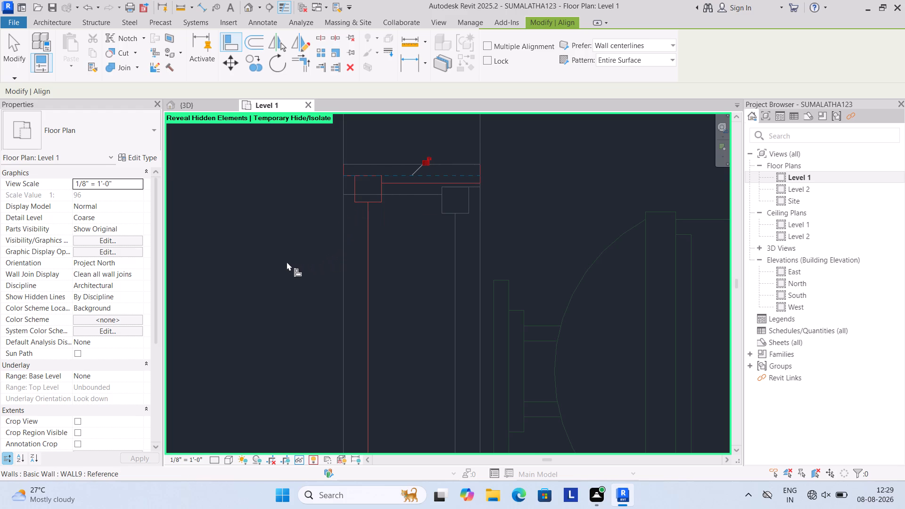
{"action": "scroll", "coordinate": [287, 262], "scroll_direction": "down", "scroll_amount": 4}
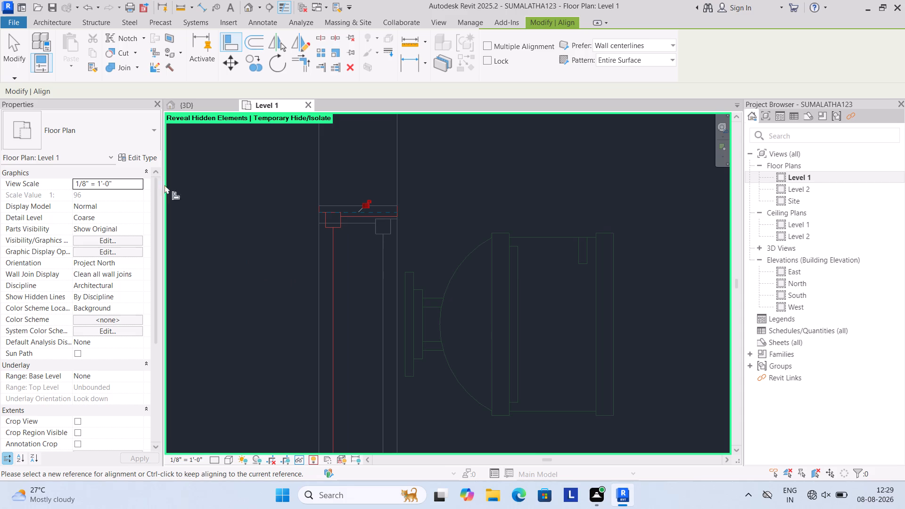
{"action": "left_click", "coordinate": [18, 41]}
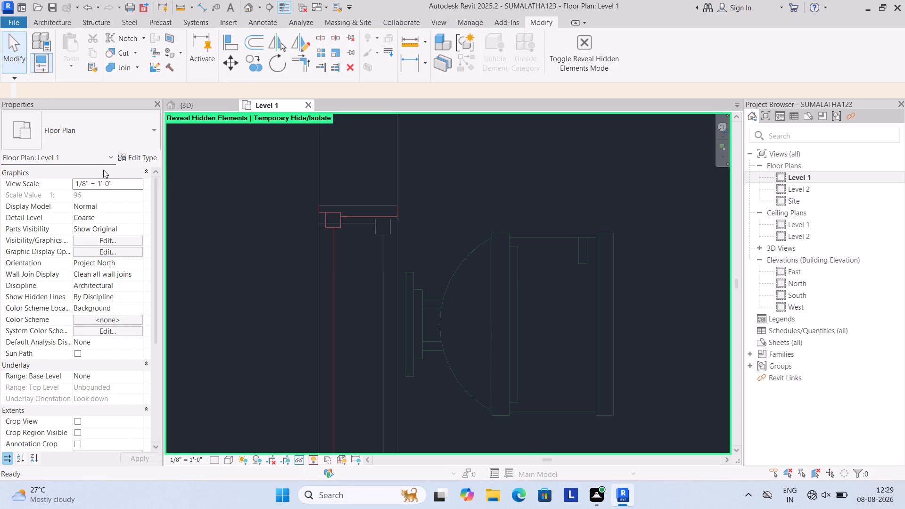
Flip the hidden window so its glazing sits on the toilet side of the outer wall.
{"action": "left_click", "coordinate": [354, 286]}
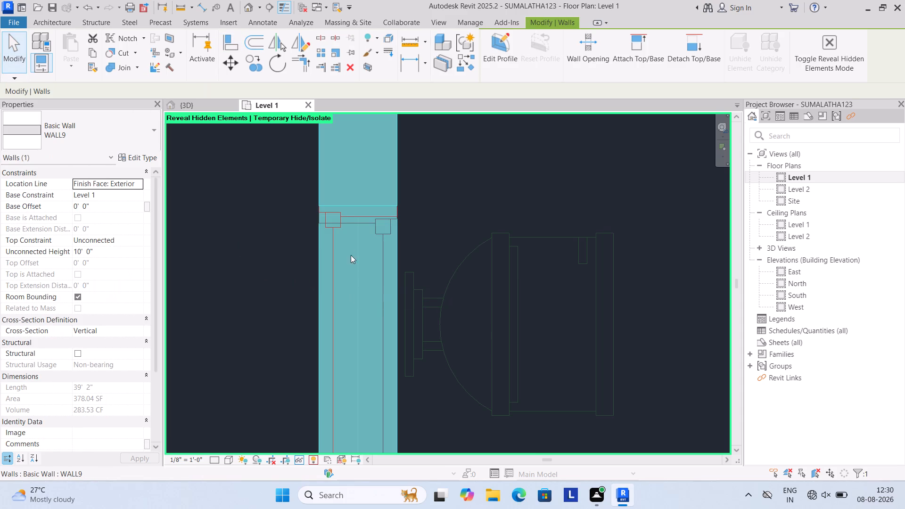
{"action": "left_click", "coordinate": [262, 278]}
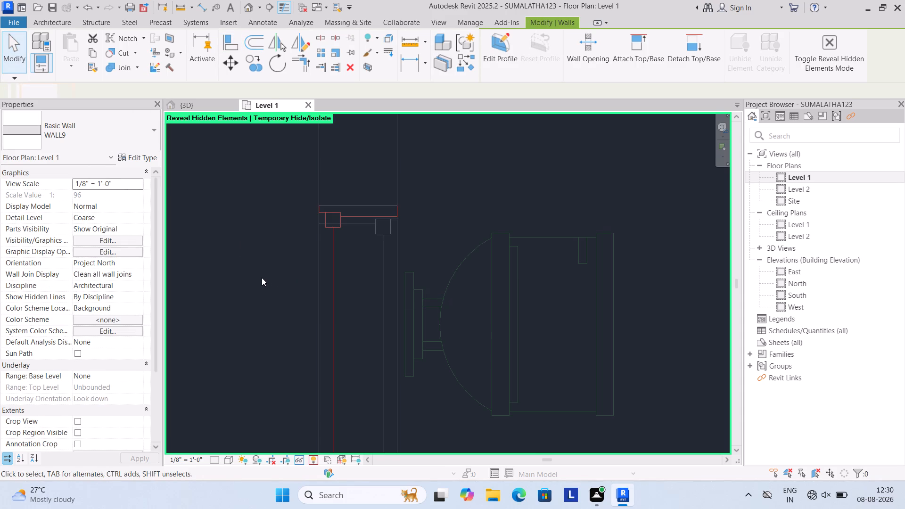
{"action": "left_click", "coordinate": [332, 297]}
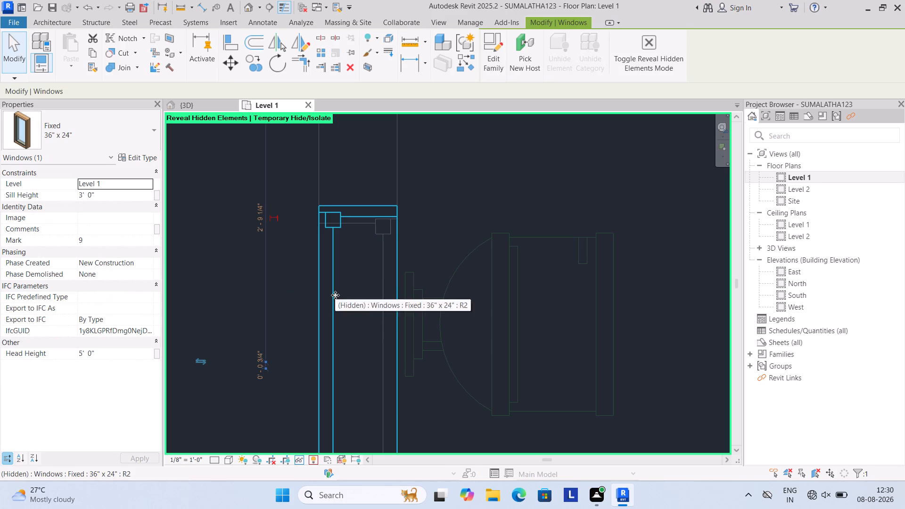
{"action": "key", "text": "space"}
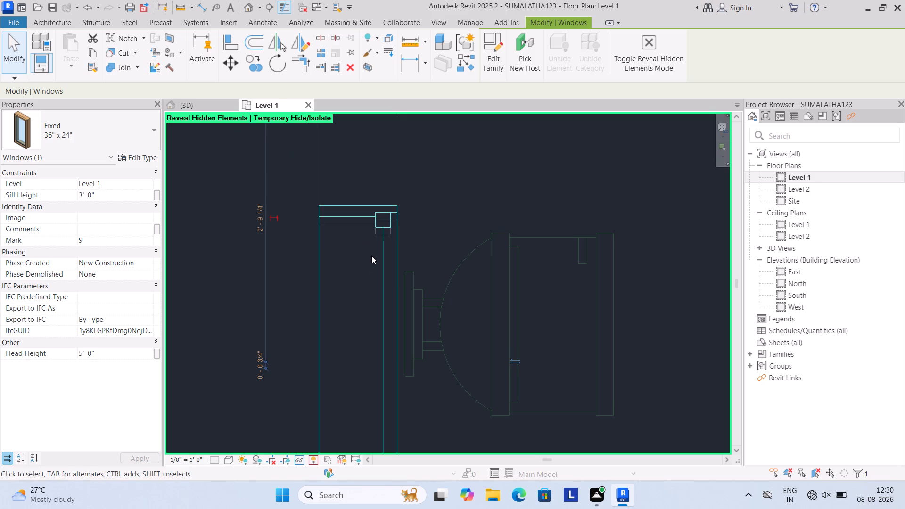
{"action": "scroll", "coordinate": [372, 278], "scroll_direction": "up", "scroll_amount": 3}
{"action": "scroll", "coordinate": [377, 253], "scroll_direction": "down", "scroll_amount": 3}
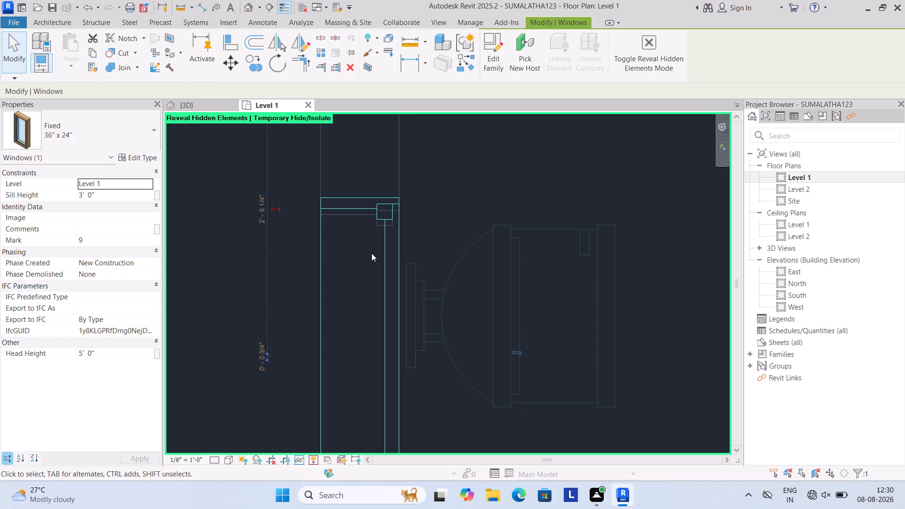
{"action": "left_click", "coordinate": [362, 254]}
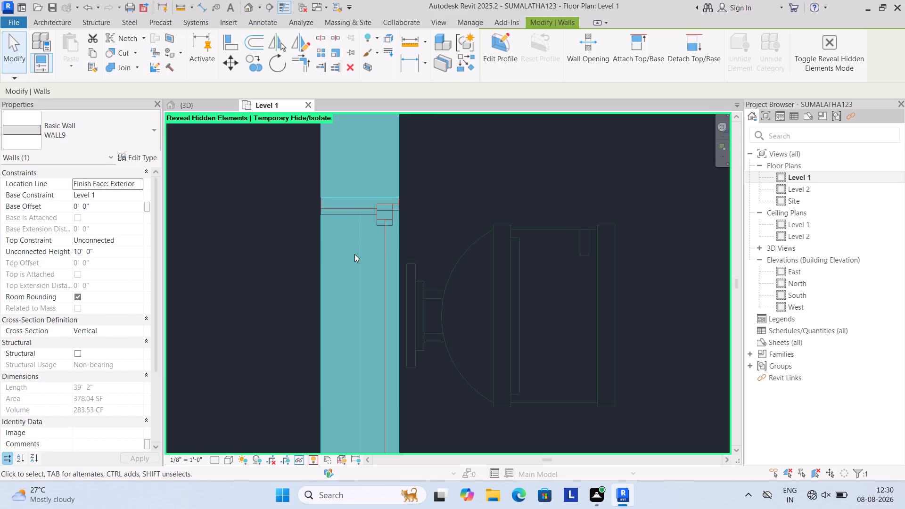
{"action": "left_click", "coordinate": [280, 268]}
{"action": "scroll", "coordinate": [351, 220], "scroll_direction": "up", "scroll_amount": 3}
{"action": "scroll", "coordinate": [351, 217], "scroll_direction": "down", "scroll_amount": 4}
{"action": "middle_click_drag", "start_coordinate": [351, 212], "coordinate": [351, 191]}
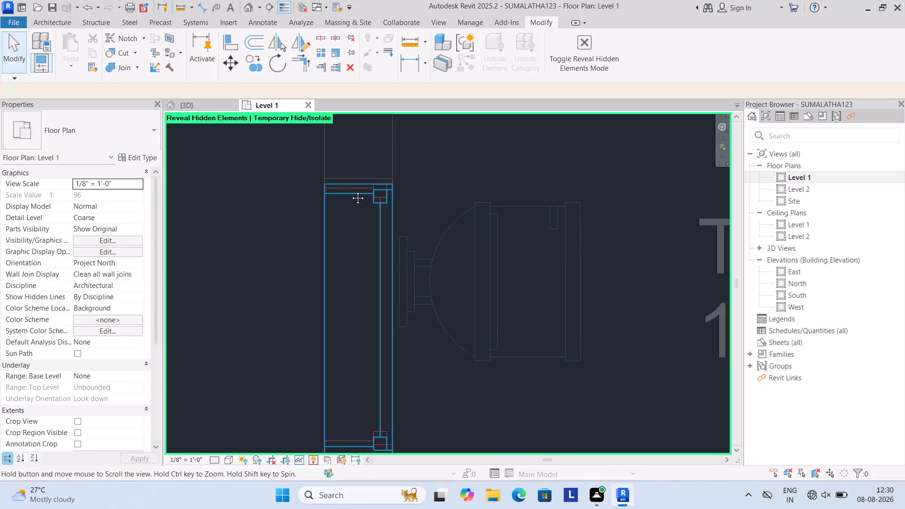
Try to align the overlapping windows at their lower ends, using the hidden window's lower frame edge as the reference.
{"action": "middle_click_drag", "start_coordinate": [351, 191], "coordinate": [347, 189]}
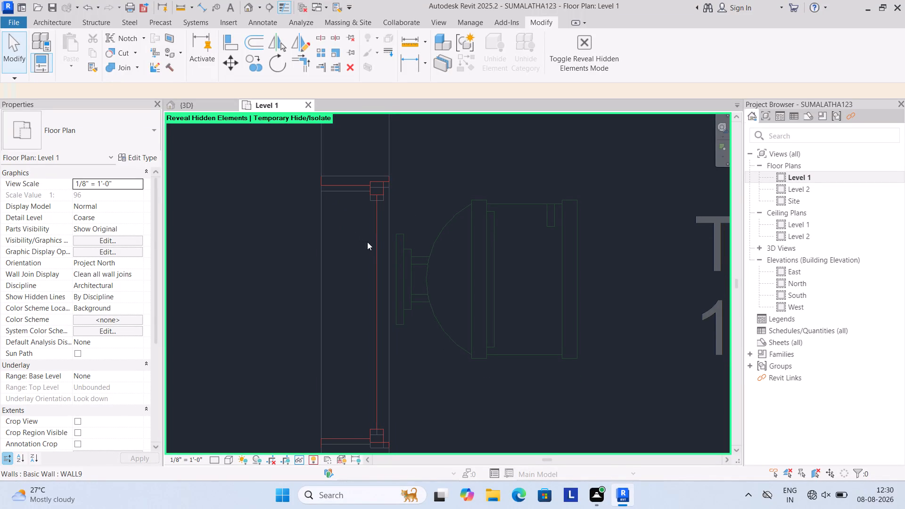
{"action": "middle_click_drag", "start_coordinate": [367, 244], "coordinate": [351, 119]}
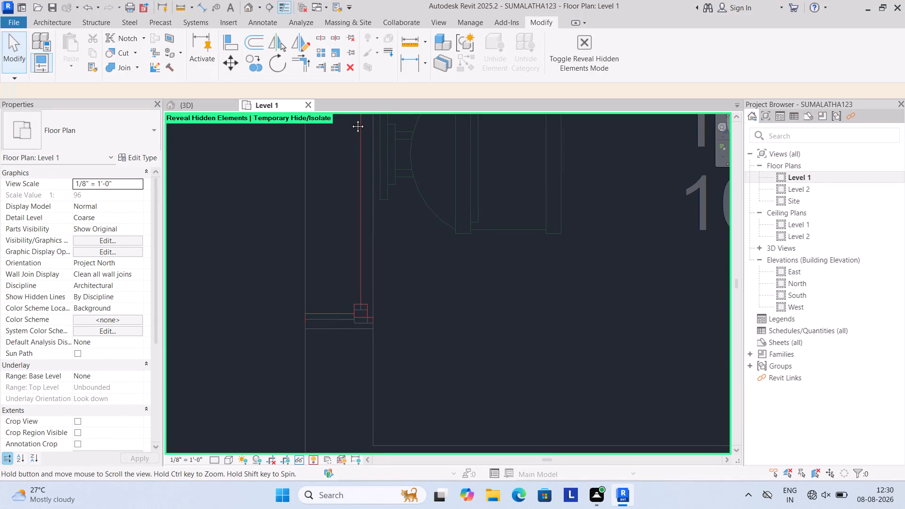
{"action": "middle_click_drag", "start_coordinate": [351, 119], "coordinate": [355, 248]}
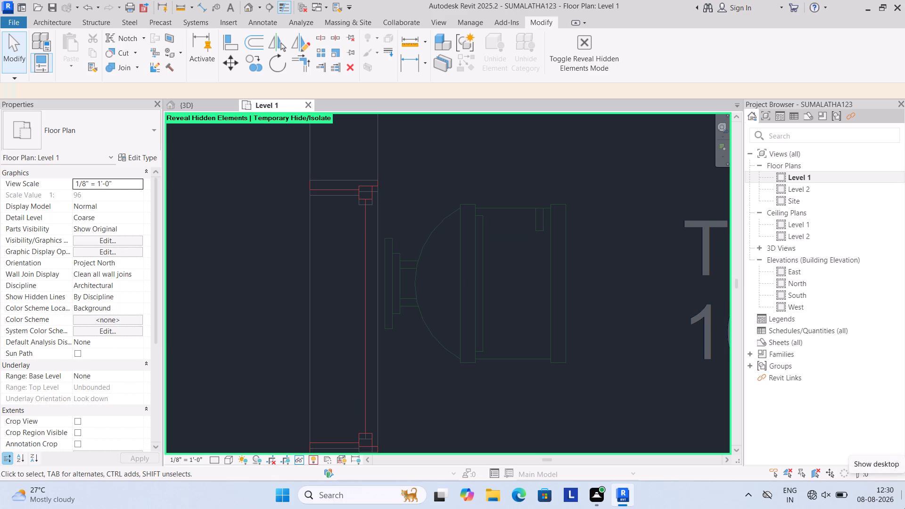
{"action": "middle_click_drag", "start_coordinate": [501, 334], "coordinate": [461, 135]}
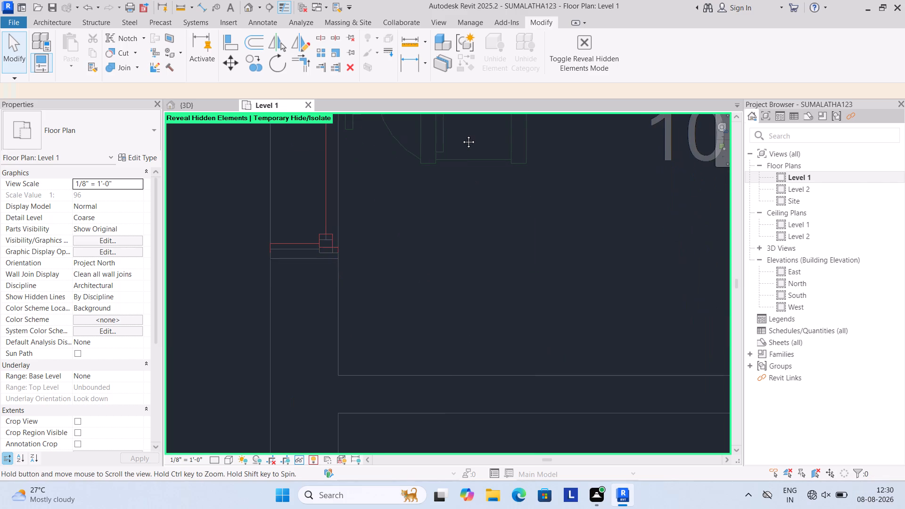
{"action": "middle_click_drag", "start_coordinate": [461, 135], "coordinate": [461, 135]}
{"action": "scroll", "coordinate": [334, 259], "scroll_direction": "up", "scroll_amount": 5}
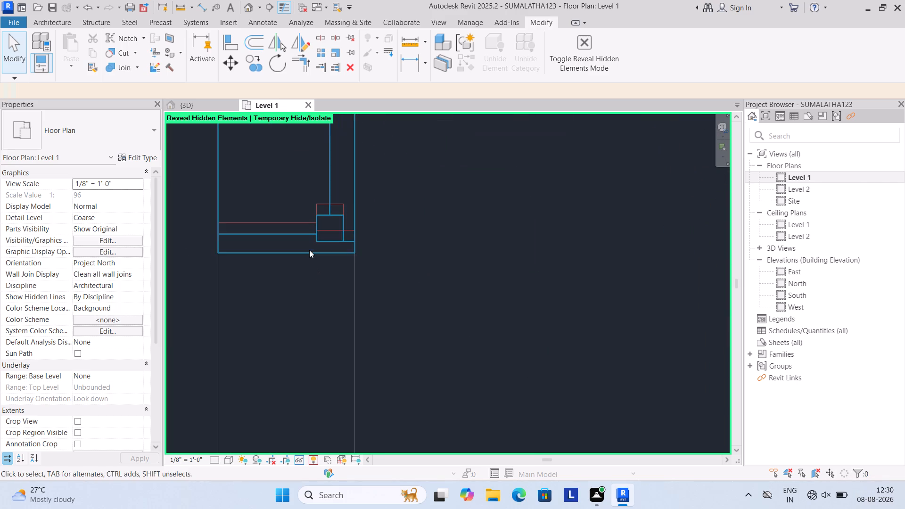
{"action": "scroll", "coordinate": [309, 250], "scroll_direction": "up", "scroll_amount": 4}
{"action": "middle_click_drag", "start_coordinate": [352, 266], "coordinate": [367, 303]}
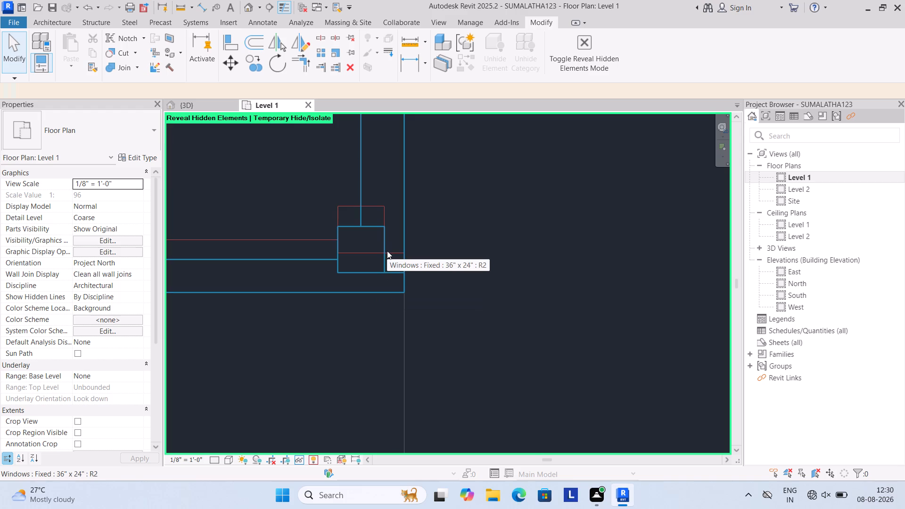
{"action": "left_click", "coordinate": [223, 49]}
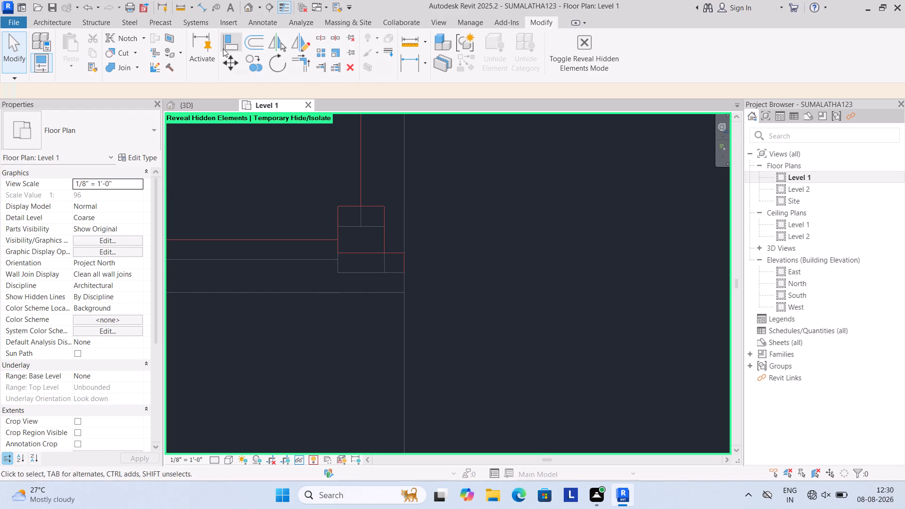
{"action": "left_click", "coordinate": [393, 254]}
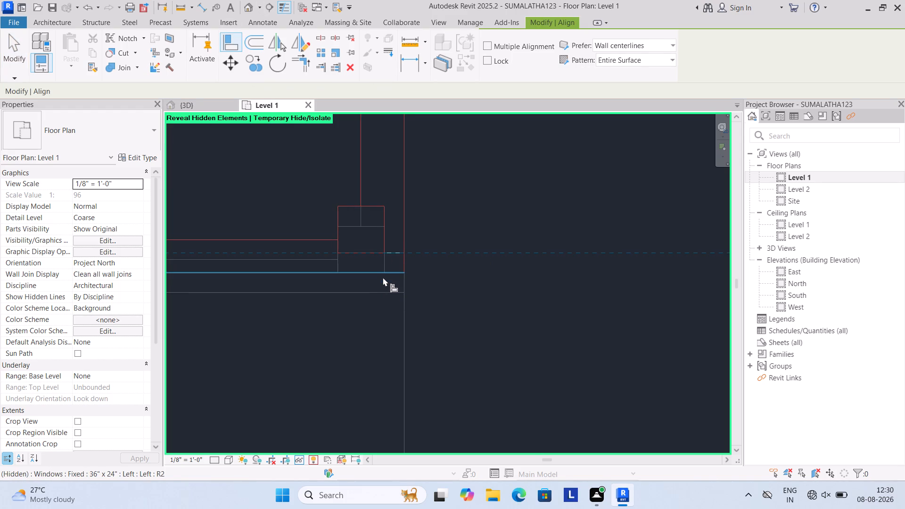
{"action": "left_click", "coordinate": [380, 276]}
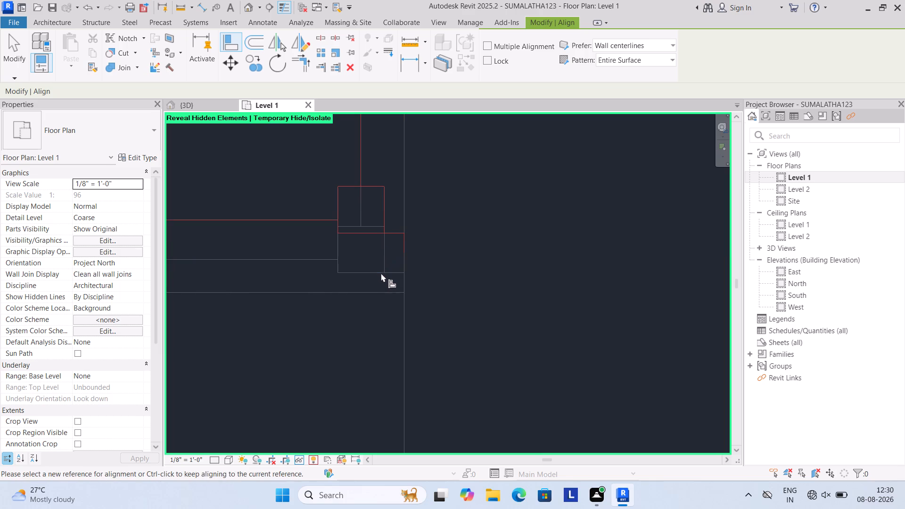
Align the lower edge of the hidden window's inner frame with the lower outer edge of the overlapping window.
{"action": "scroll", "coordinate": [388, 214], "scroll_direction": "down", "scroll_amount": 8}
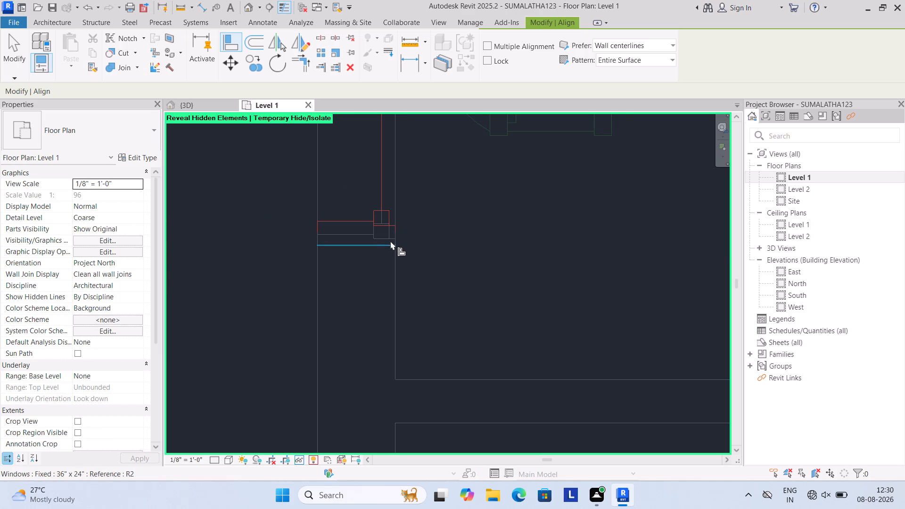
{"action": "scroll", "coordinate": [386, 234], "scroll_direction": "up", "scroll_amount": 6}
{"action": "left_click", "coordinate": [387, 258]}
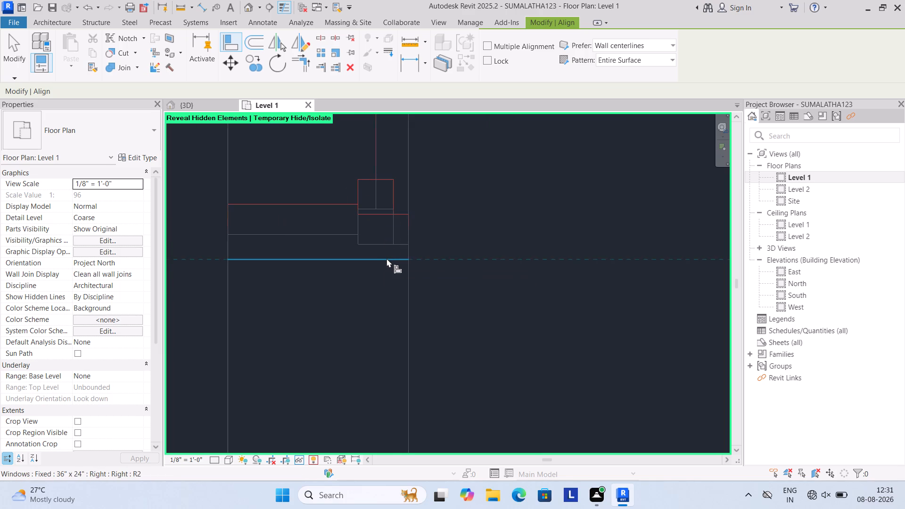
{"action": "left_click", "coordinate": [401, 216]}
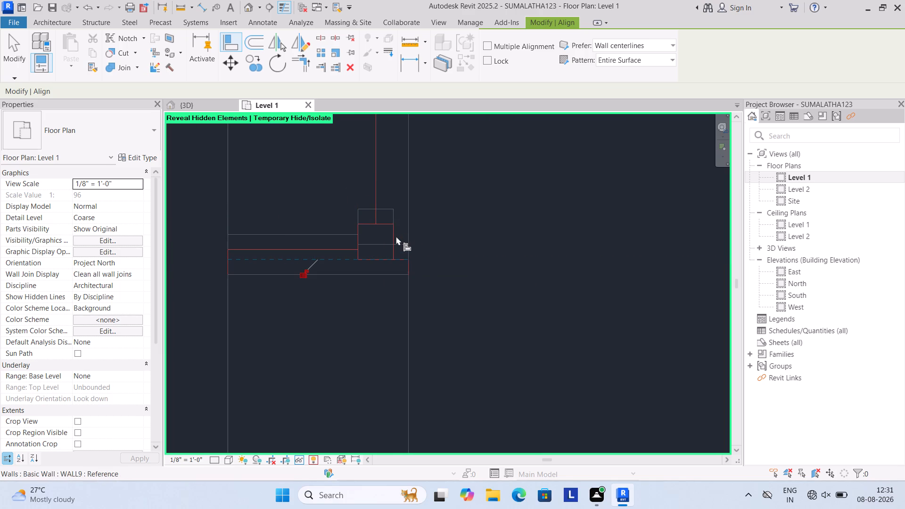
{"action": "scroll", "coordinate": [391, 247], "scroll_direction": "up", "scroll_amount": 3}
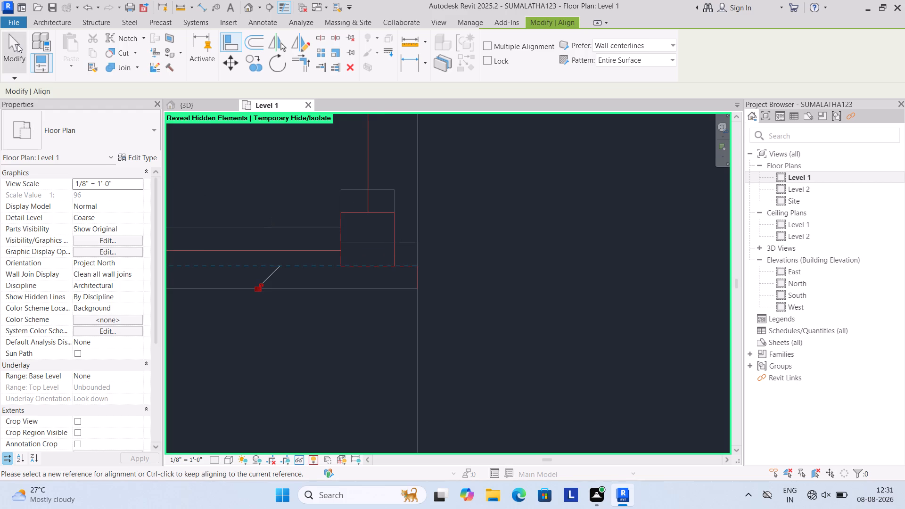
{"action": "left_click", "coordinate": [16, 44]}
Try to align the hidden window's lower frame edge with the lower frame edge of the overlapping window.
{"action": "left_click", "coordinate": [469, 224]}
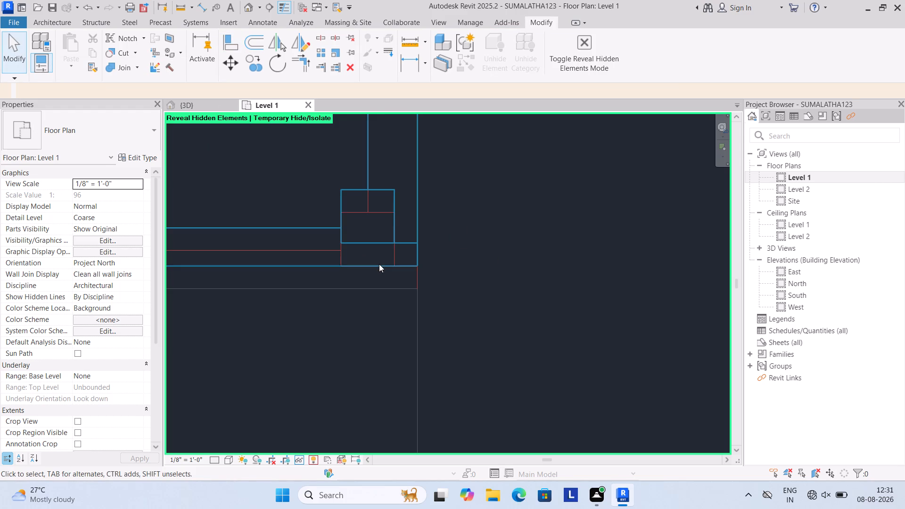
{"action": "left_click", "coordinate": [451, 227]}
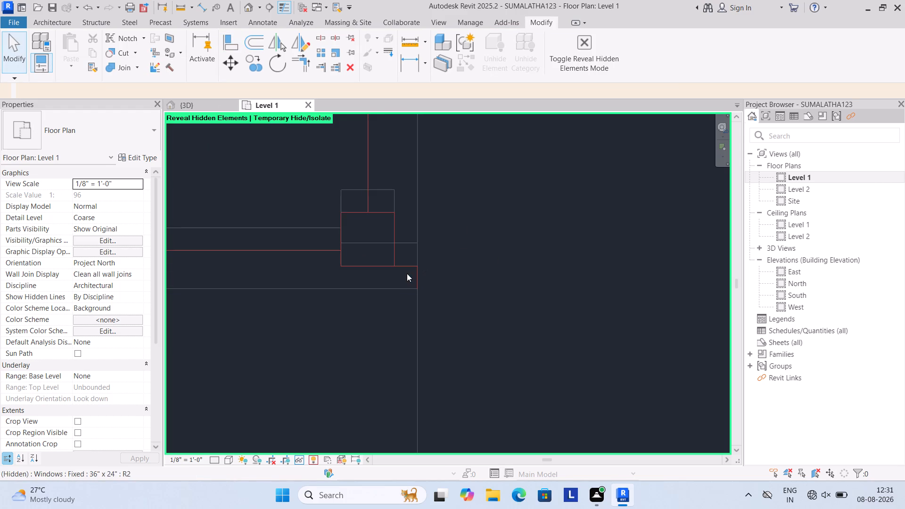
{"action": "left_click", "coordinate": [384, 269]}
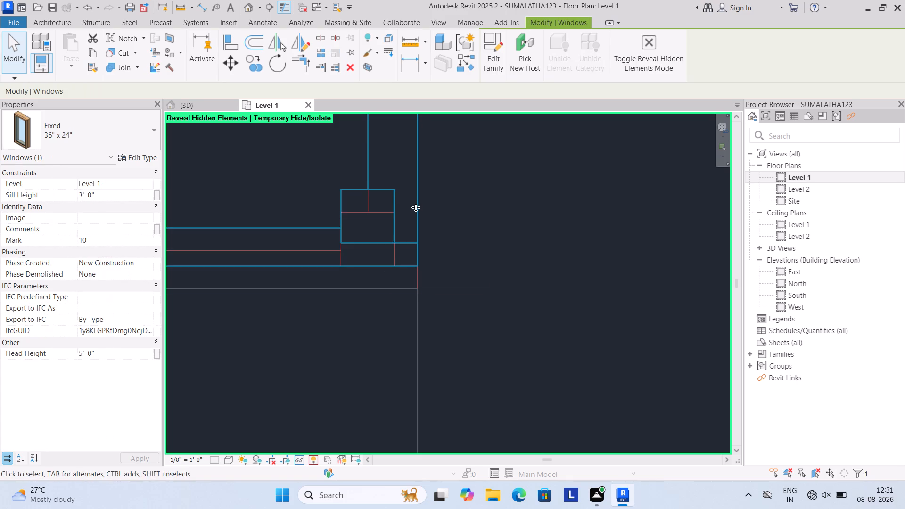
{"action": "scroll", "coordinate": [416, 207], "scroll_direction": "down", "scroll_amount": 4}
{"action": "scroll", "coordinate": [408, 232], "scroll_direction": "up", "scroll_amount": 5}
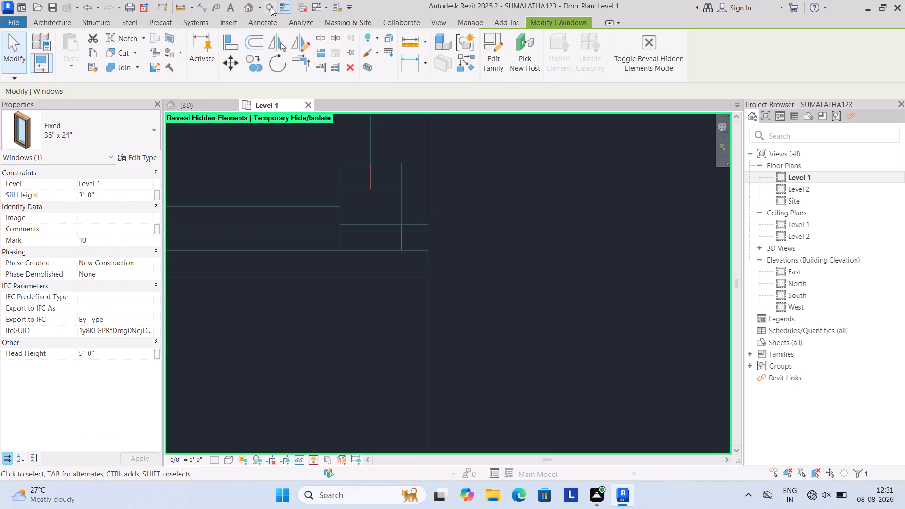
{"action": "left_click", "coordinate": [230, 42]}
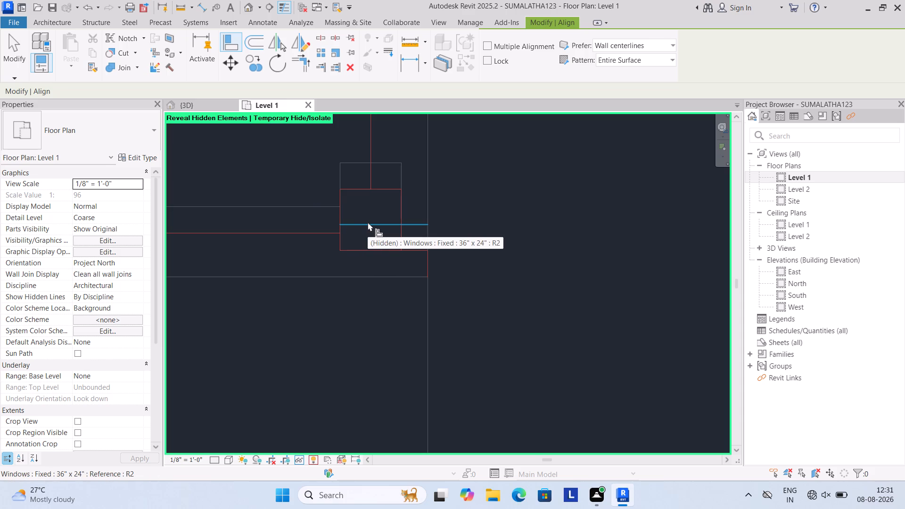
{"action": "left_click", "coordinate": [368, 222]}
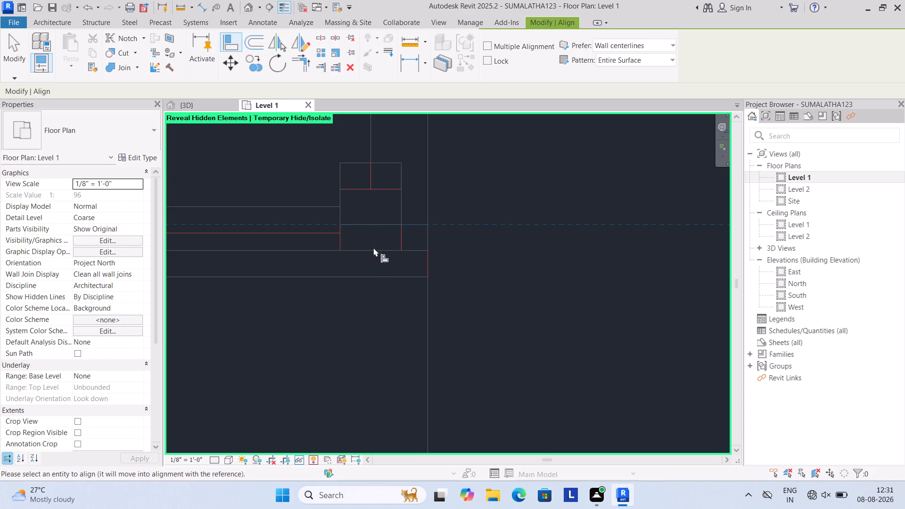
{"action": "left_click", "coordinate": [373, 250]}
Align the upper edges of the two windows' lower frame blocks and delete the 36" x 24" instance that cuts nothing.
{"action": "scroll", "coordinate": [383, 228], "scroll_direction": "down", "scroll_amount": 5}
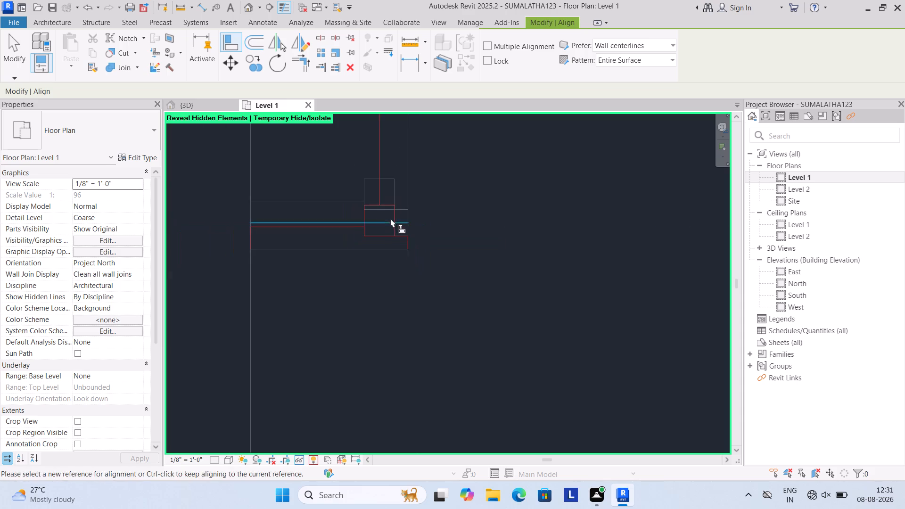
{"action": "scroll", "coordinate": [397, 208], "scroll_direction": "down", "scroll_amount": 4}
{"action": "middle_click_drag", "start_coordinate": [474, 207], "coordinate": [421, 306]}
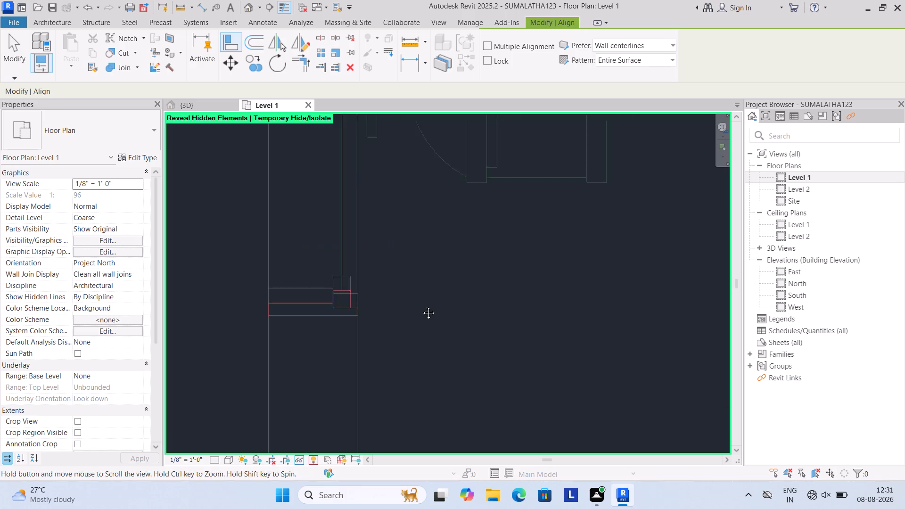
{"action": "middle_click_drag", "start_coordinate": [421, 306], "coordinate": [413, 318]}
{"action": "middle_click_drag", "start_coordinate": [393, 279], "coordinate": [364, 318]}
{"action": "scroll", "coordinate": [280, 348], "scroll_direction": "up", "scroll_amount": 5}
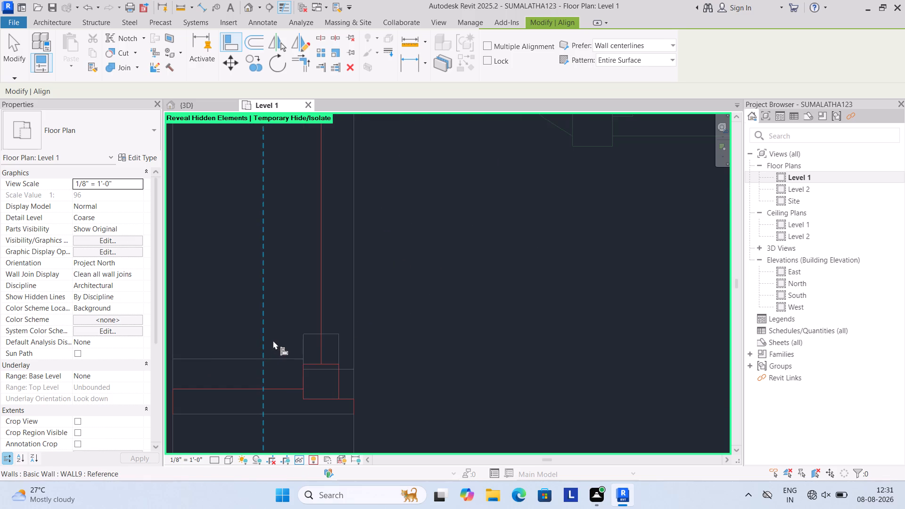
{"action": "scroll", "coordinate": [298, 338], "scroll_direction": "up", "scroll_amount": 2}
{"action": "scroll", "coordinate": [347, 371], "scroll_direction": "up", "scroll_amount": 4}
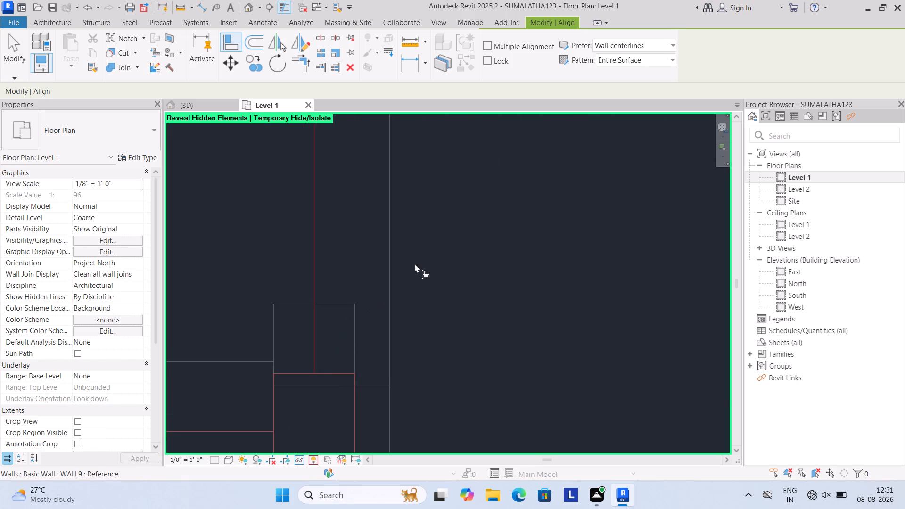
{"action": "left_click", "coordinate": [329, 304]}
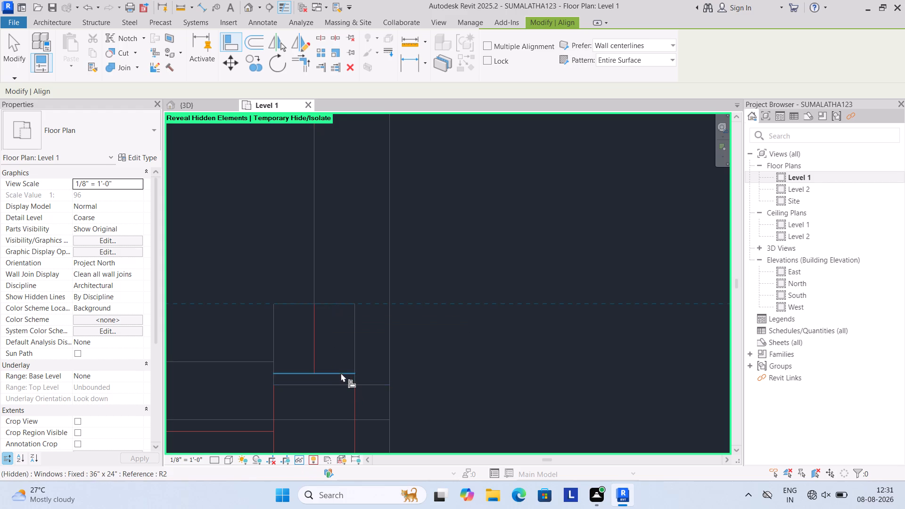
{"action": "left_click", "coordinate": [341, 373]}
{"action": "scroll", "coordinate": [391, 329], "scroll_direction": "down", "scroll_amount": 3}
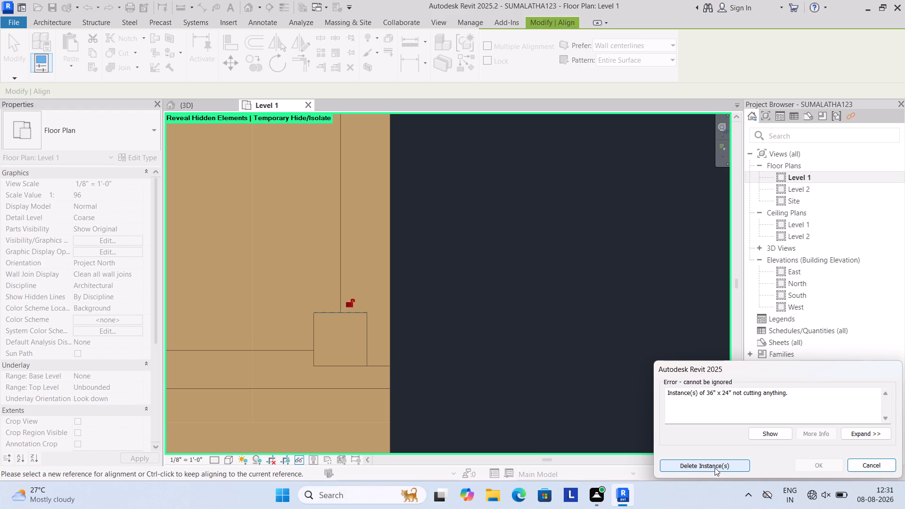
{"action": "left_click", "coordinate": [715, 468]}
Examine both ends of the remaining window in the toilet's outer wall.
{"action": "scroll", "coordinate": [378, 375], "scroll_direction": "down", "scroll_amount": 4}
{"action": "scroll", "coordinate": [428, 358], "scroll_direction": "down", "scroll_amount": 3}
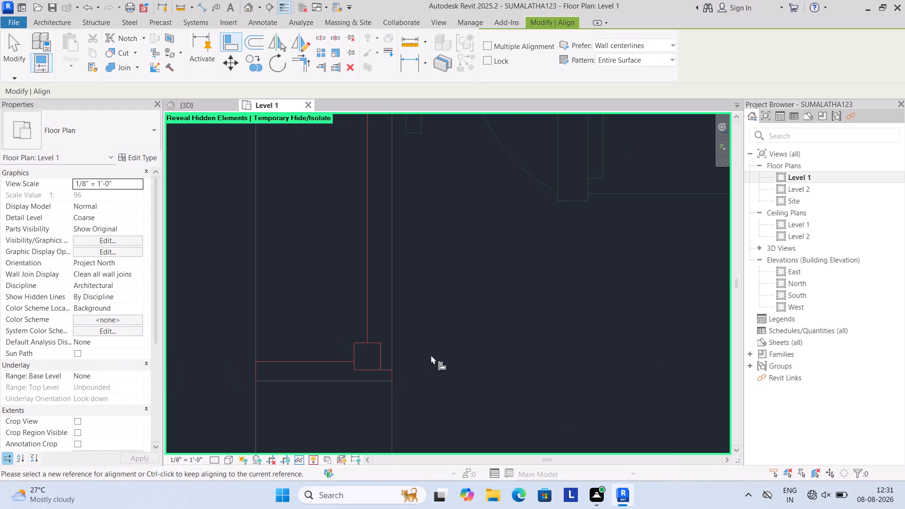
{"action": "scroll", "coordinate": [384, 388], "scroll_direction": "down", "scroll_amount": 4}
{"action": "middle_click_drag", "start_coordinate": [431, 346], "coordinate": [431, 375]}
{"action": "scroll", "coordinate": [431, 359], "scroll_direction": "down", "scroll_amount": 2}
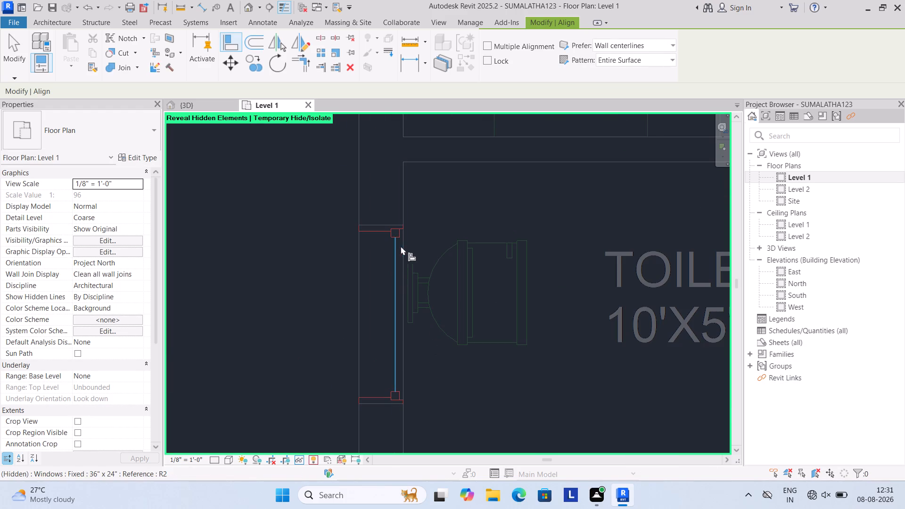
{"action": "scroll", "coordinate": [398, 235], "scroll_direction": "up", "scroll_amount": 5}
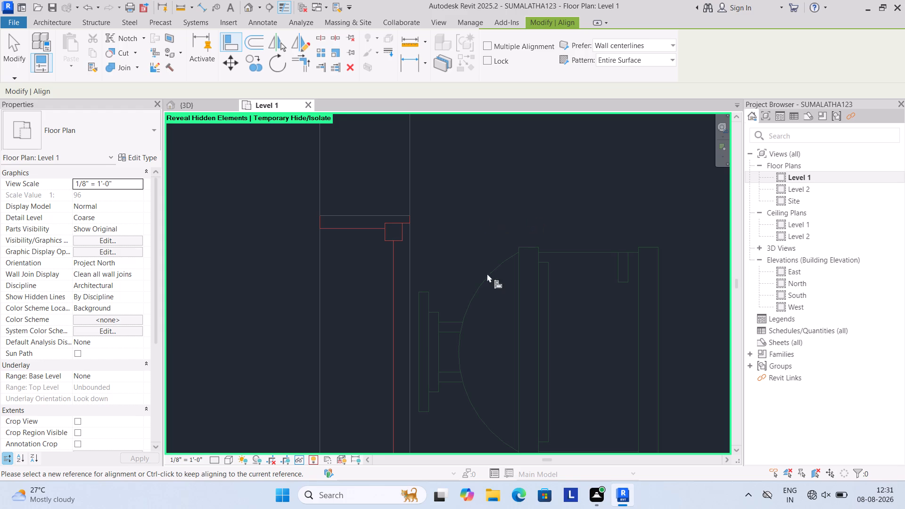
{"action": "scroll", "coordinate": [506, 407], "scroll_direction": "down", "scroll_amount": 2}
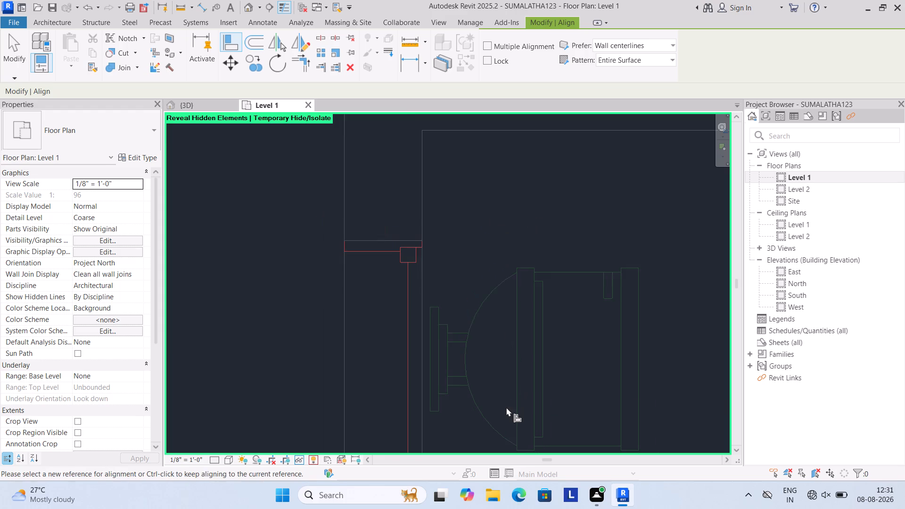
{"action": "scroll", "coordinate": [506, 407], "scroll_direction": "down", "scroll_amount": 3}
Examine the window in the outer wall of the She Toilet next to the pantry against the CAD drawing.
{"action": "middle_click_drag", "start_coordinate": [647, 386], "coordinate": [443, 296]}
{"action": "scroll", "coordinate": [432, 284], "scroll_direction": "down", "scroll_amount": 4}
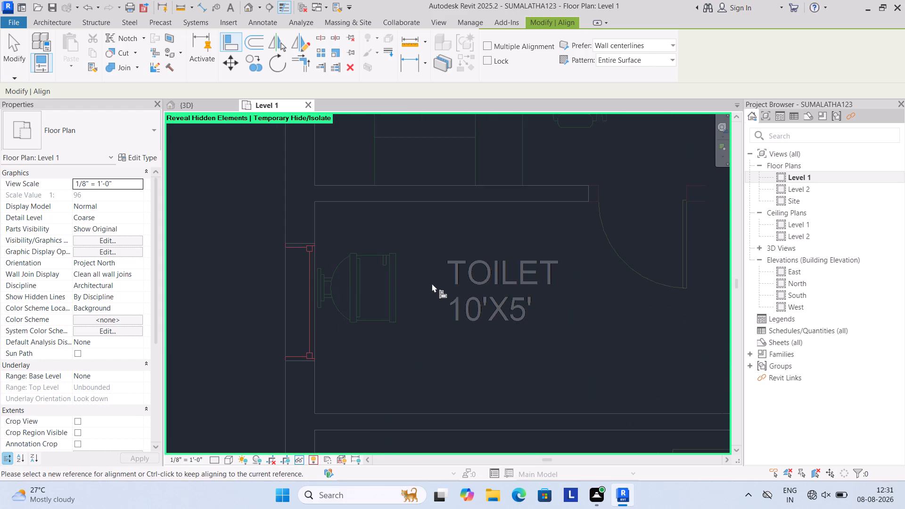
{"action": "scroll", "coordinate": [448, 282], "scroll_direction": "down", "scroll_amount": 3}
{"action": "scroll", "coordinate": [494, 311], "scroll_direction": "down", "scroll_amount": 6}
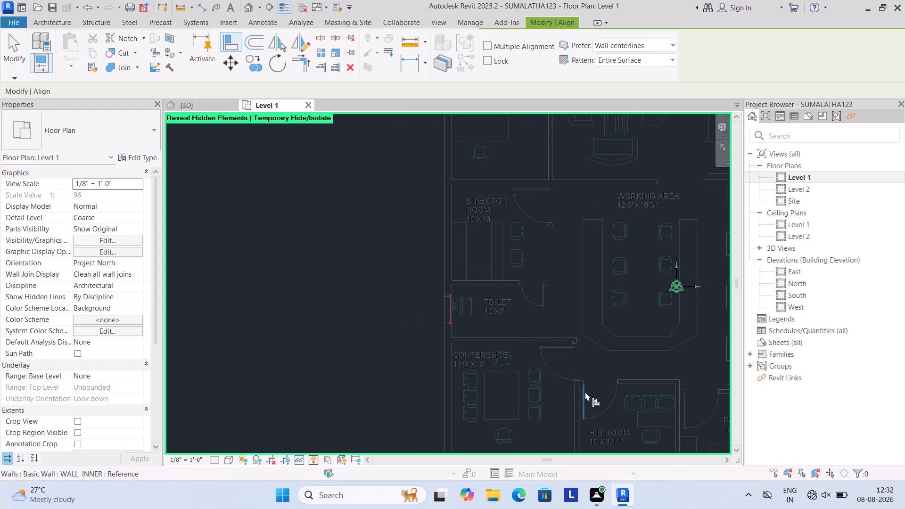
{"action": "middle_click_drag", "start_coordinate": [585, 391], "coordinate": [416, 310]}
{"action": "scroll", "coordinate": [638, 271], "scroll_direction": "up", "scroll_amount": 4}
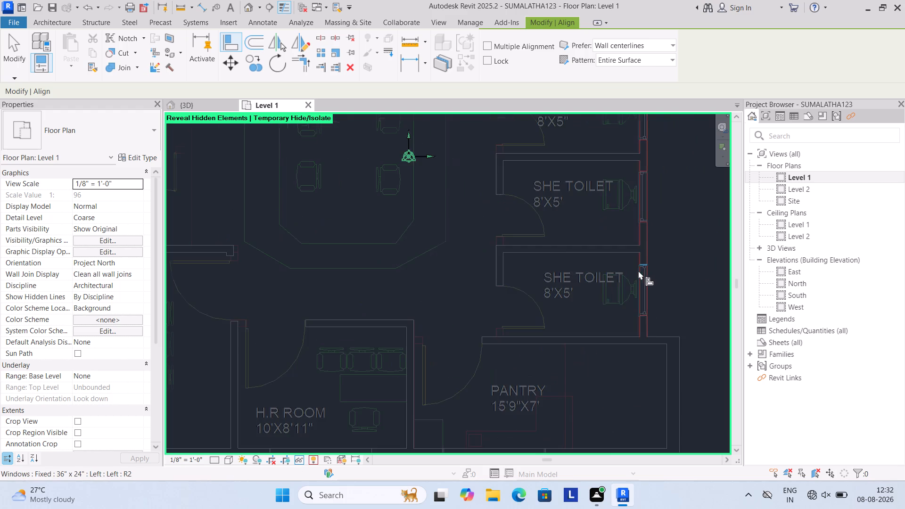
{"action": "scroll", "coordinate": [671, 273], "scroll_direction": "up", "scroll_amount": 4}
{"action": "scroll", "coordinate": [620, 317], "scroll_direction": "up", "scroll_amount": 5}
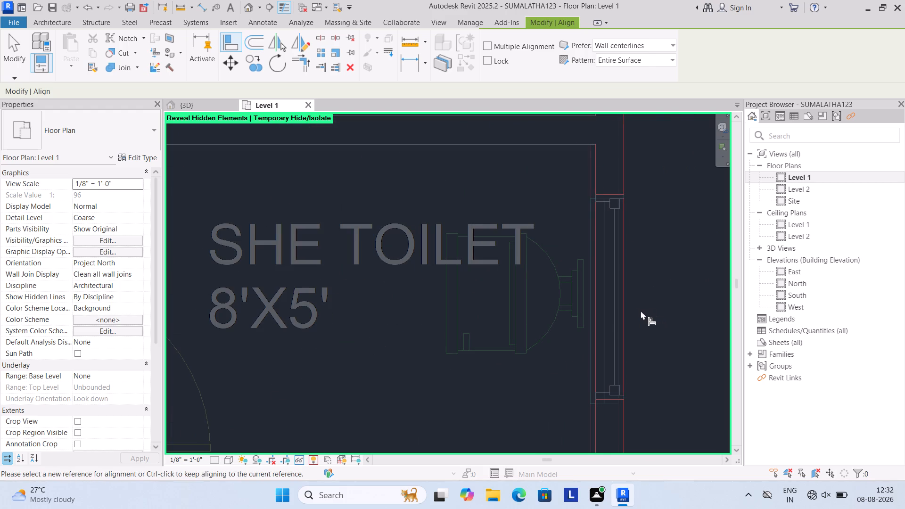
{"action": "scroll", "coordinate": [632, 311], "scroll_direction": "up", "scroll_amount": 4}
{"action": "scroll", "coordinate": [630, 314], "scroll_direction": "down", "scroll_amount": 5}
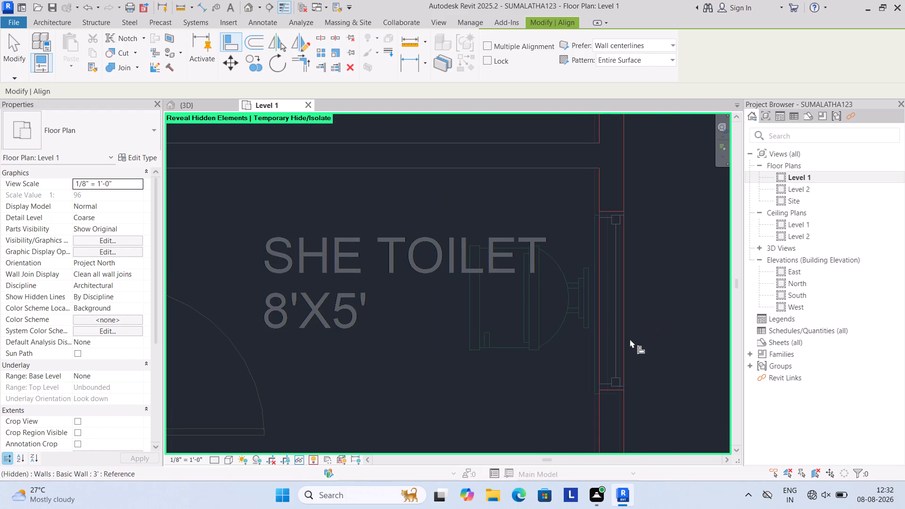
{"action": "scroll", "coordinate": [630, 339], "scroll_direction": "up", "scroll_amount": 5}
{"action": "scroll", "coordinate": [627, 340], "scroll_direction": "down", "scroll_amount": 3}
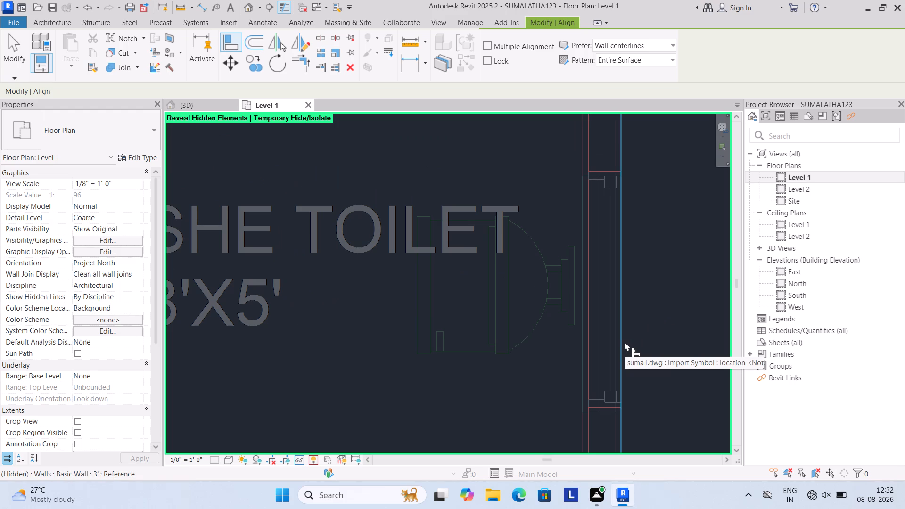
Examine the fixed 36" x 24" window in the exterior wall with the door, up close in the 3D view.
{"action": "scroll", "coordinate": [625, 342], "scroll_direction": "down", "scroll_amount": 4}
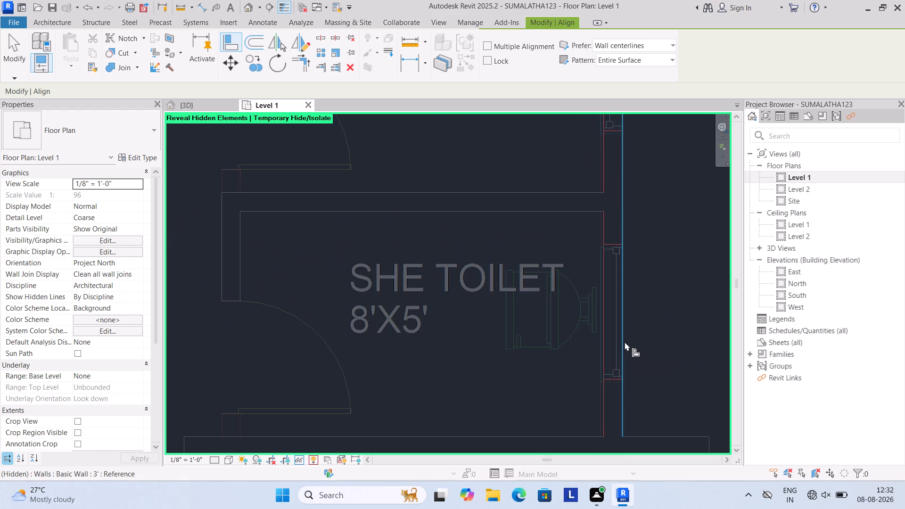
{"action": "scroll", "coordinate": [625, 342], "scroll_direction": "down", "scroll_amount": 3}
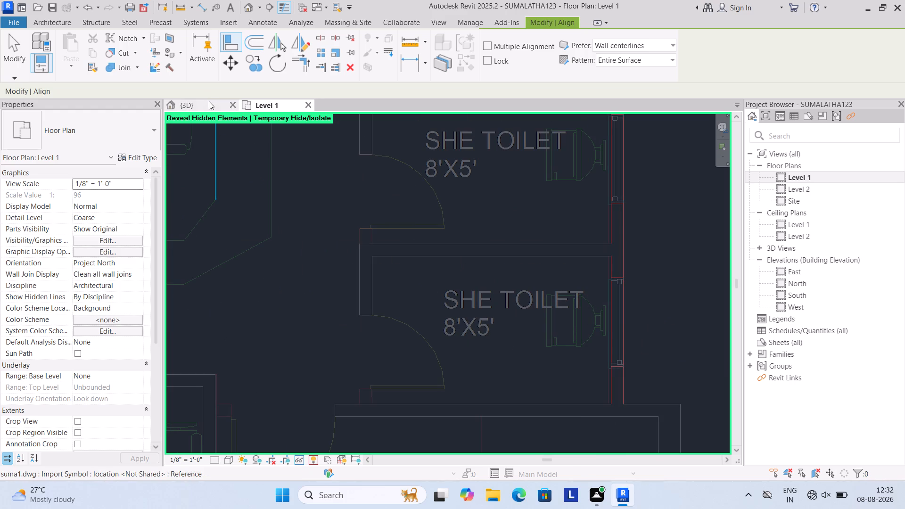
{"action": "left_click", "coordinate": [209, 101]}
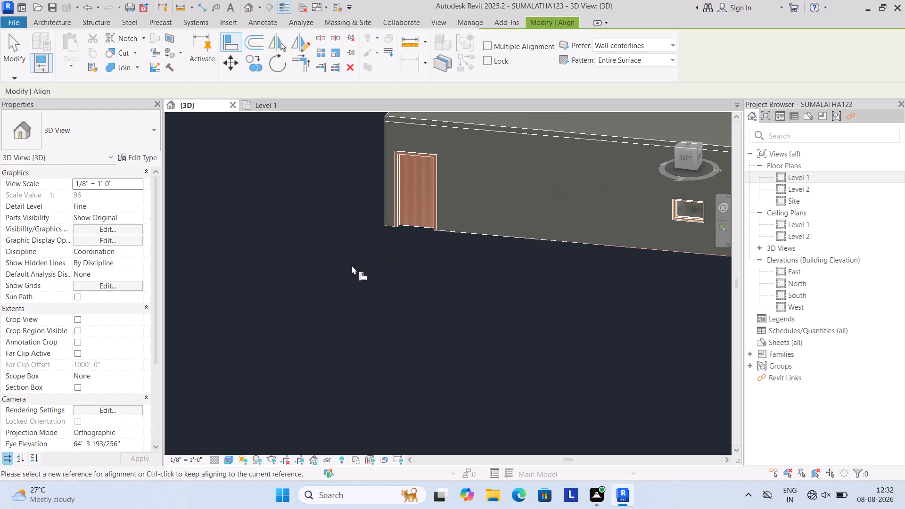
{"action": "scroll", "coordinate": [470, 245], "scroll_direction": "down", "scroll_amount": 3}
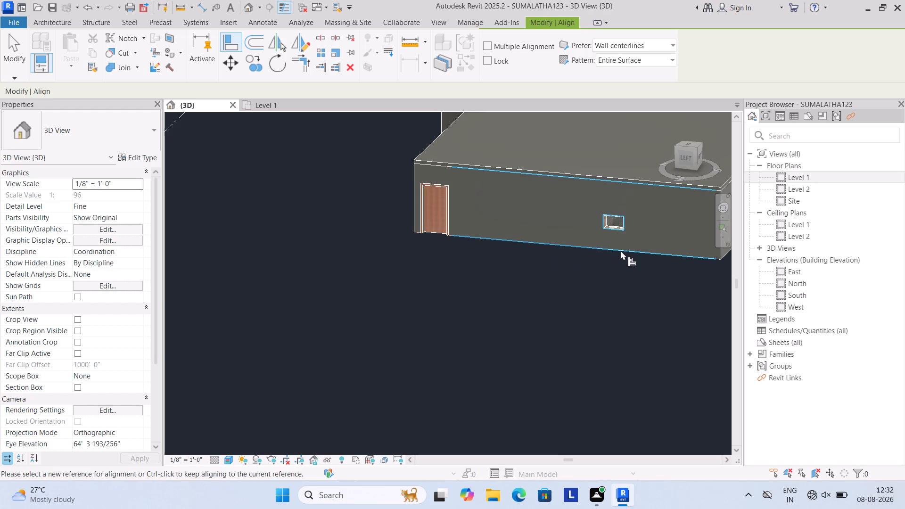
{"action": "scroll", "coordinate": [642, 230], "scroll_direction": "up", "scroll_amount": 7}
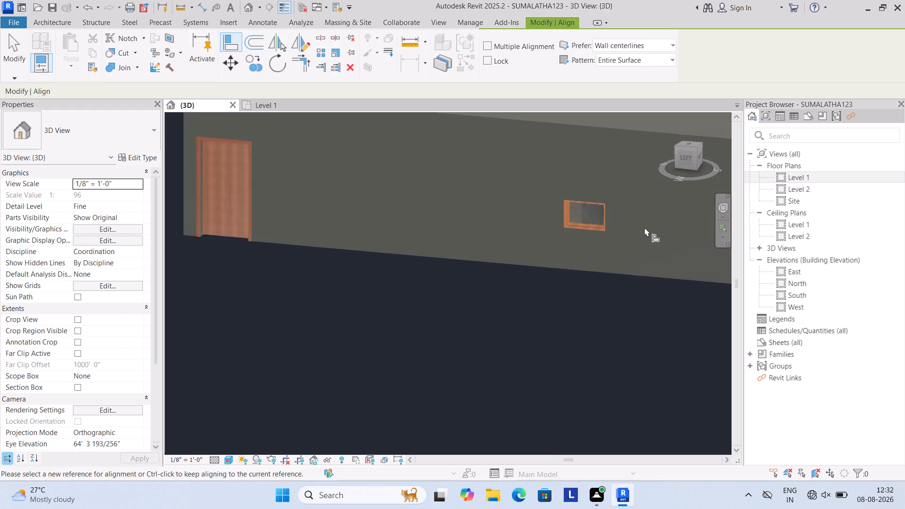
{"action": "scroll", "coordinate": [599, 230], "scroll_direction": "up", "scroll_amount": 4}
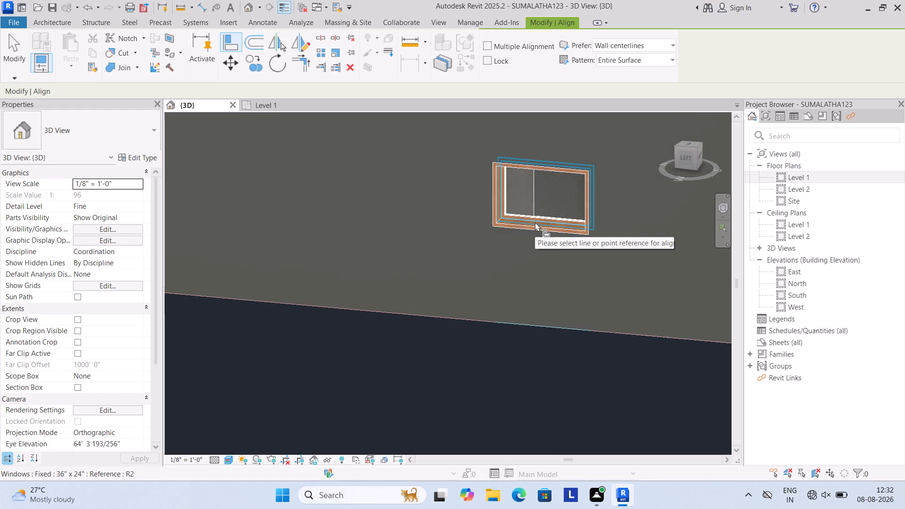
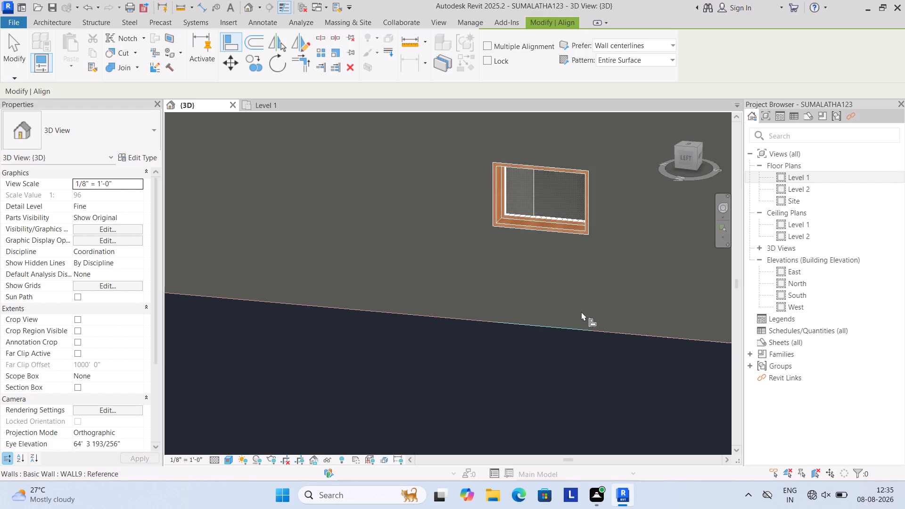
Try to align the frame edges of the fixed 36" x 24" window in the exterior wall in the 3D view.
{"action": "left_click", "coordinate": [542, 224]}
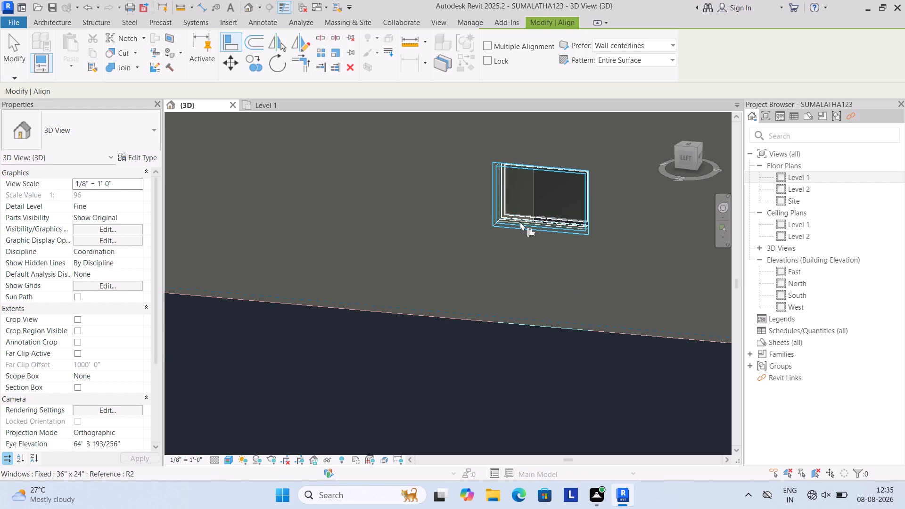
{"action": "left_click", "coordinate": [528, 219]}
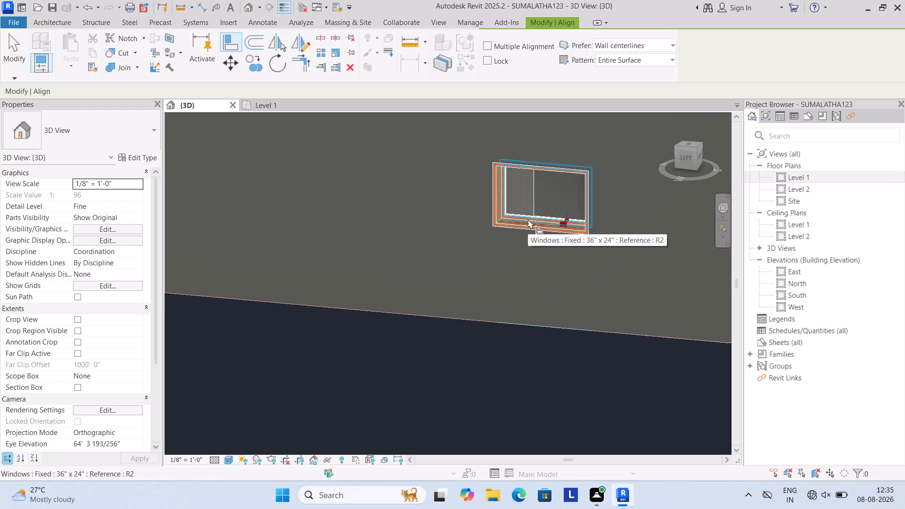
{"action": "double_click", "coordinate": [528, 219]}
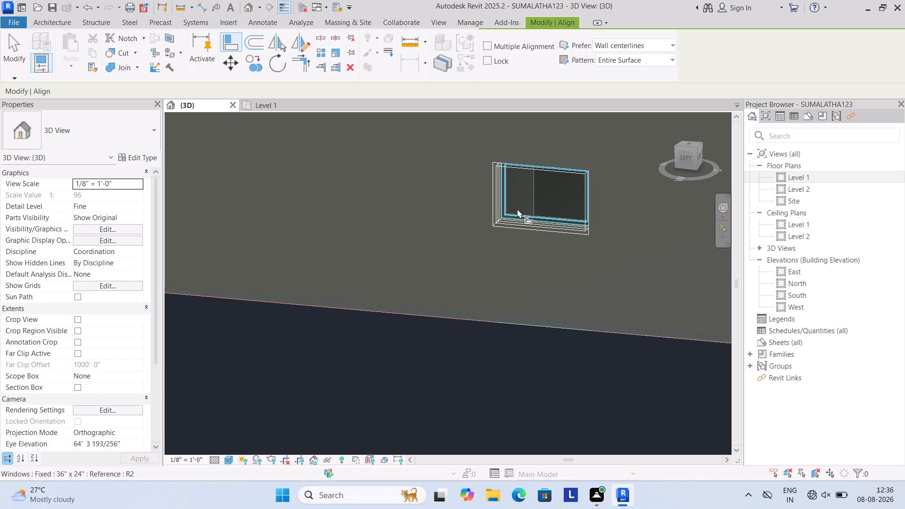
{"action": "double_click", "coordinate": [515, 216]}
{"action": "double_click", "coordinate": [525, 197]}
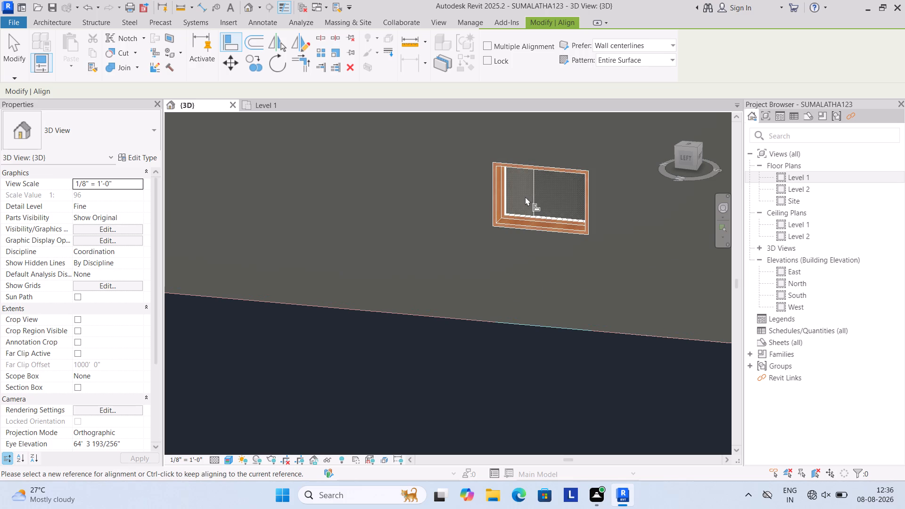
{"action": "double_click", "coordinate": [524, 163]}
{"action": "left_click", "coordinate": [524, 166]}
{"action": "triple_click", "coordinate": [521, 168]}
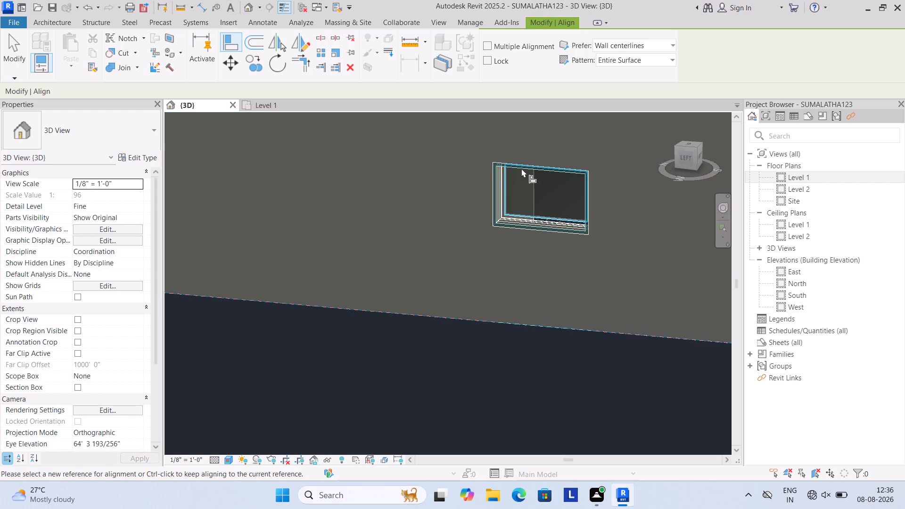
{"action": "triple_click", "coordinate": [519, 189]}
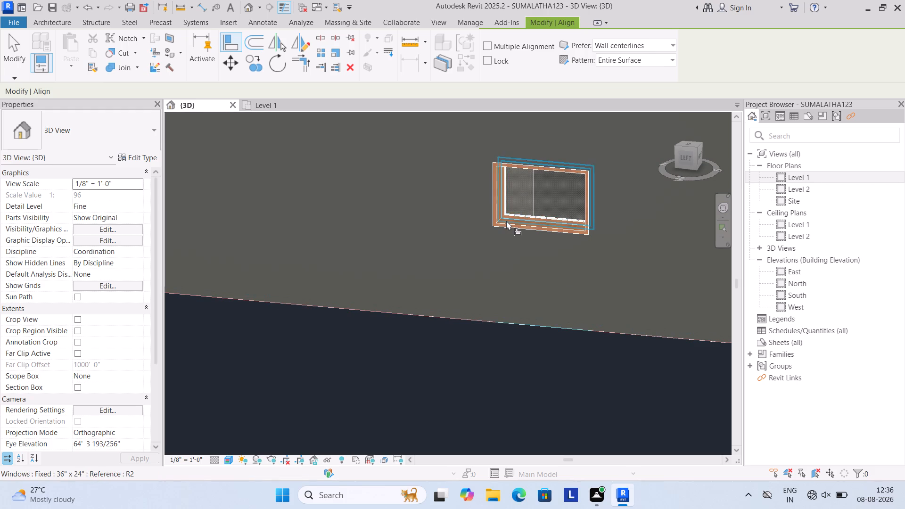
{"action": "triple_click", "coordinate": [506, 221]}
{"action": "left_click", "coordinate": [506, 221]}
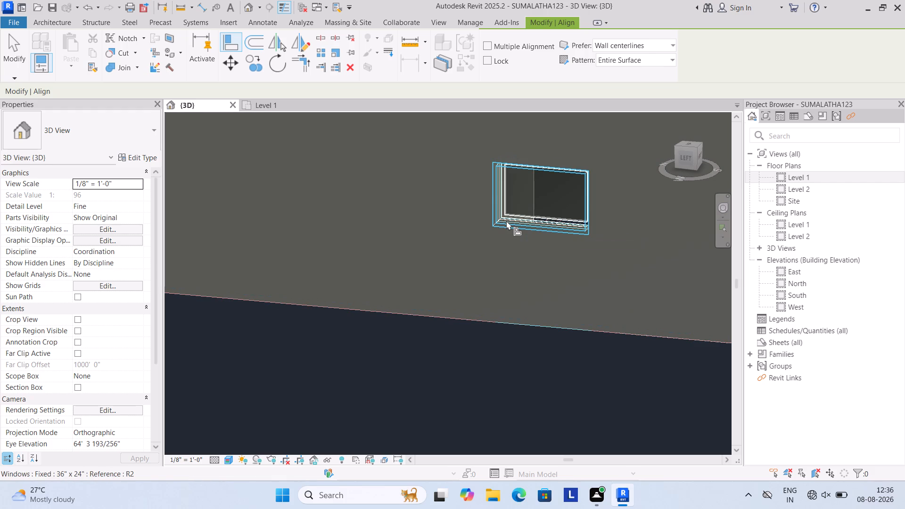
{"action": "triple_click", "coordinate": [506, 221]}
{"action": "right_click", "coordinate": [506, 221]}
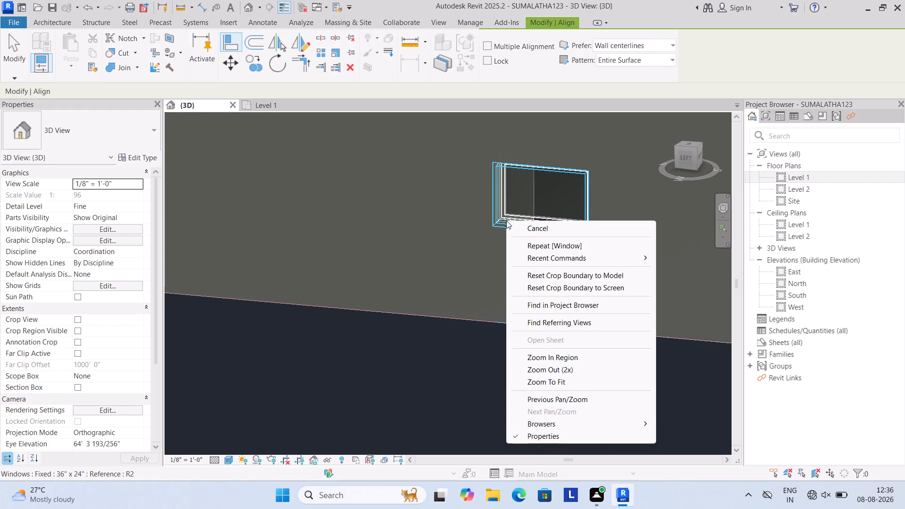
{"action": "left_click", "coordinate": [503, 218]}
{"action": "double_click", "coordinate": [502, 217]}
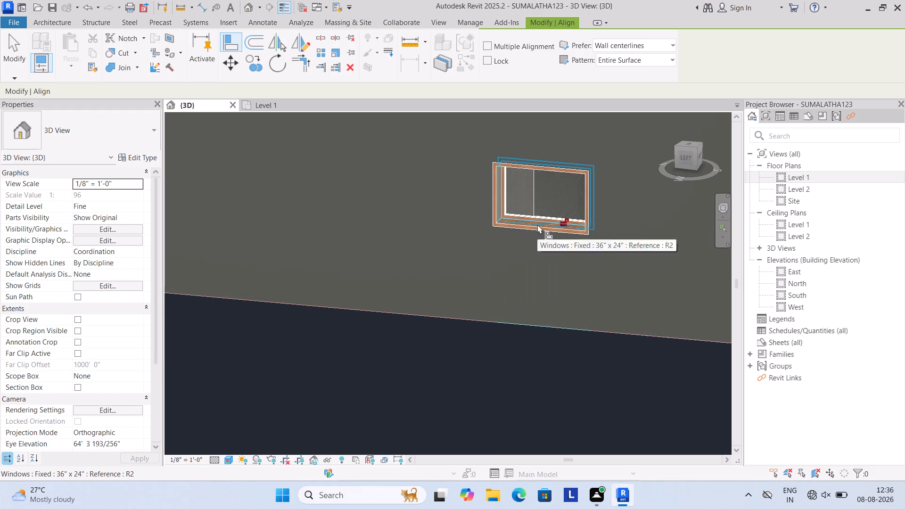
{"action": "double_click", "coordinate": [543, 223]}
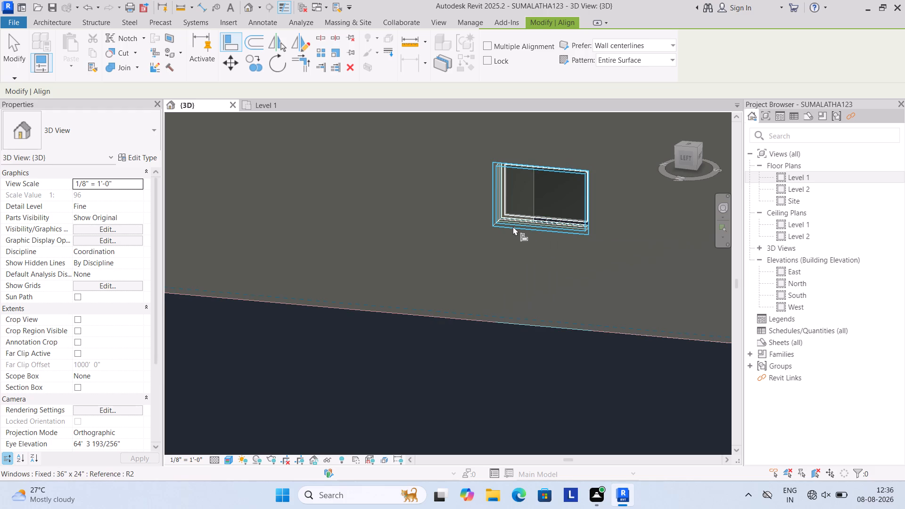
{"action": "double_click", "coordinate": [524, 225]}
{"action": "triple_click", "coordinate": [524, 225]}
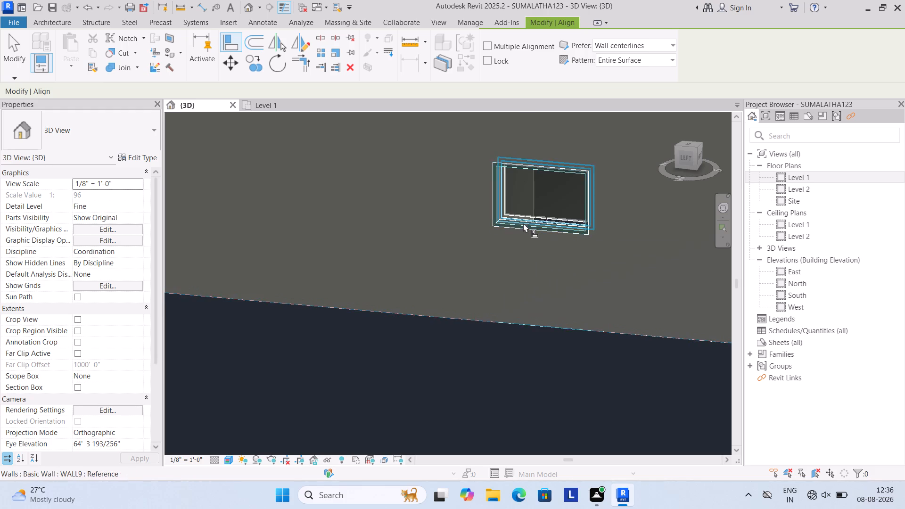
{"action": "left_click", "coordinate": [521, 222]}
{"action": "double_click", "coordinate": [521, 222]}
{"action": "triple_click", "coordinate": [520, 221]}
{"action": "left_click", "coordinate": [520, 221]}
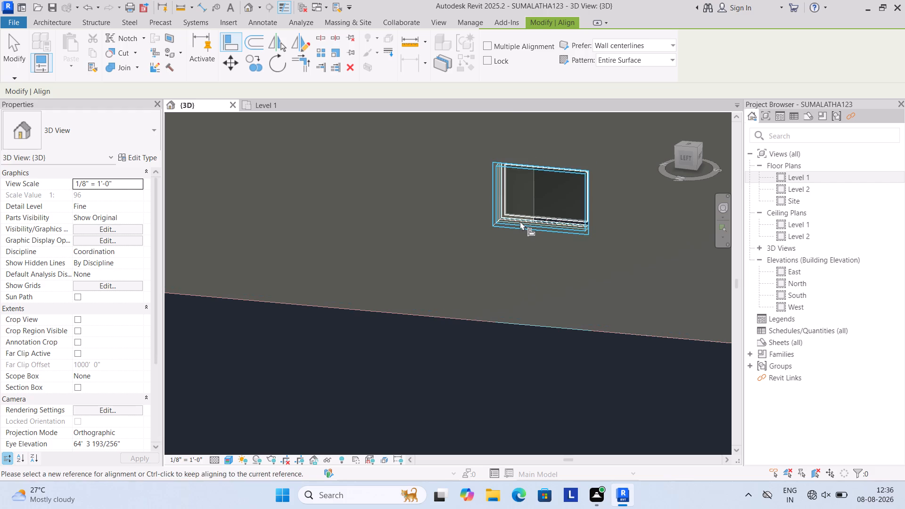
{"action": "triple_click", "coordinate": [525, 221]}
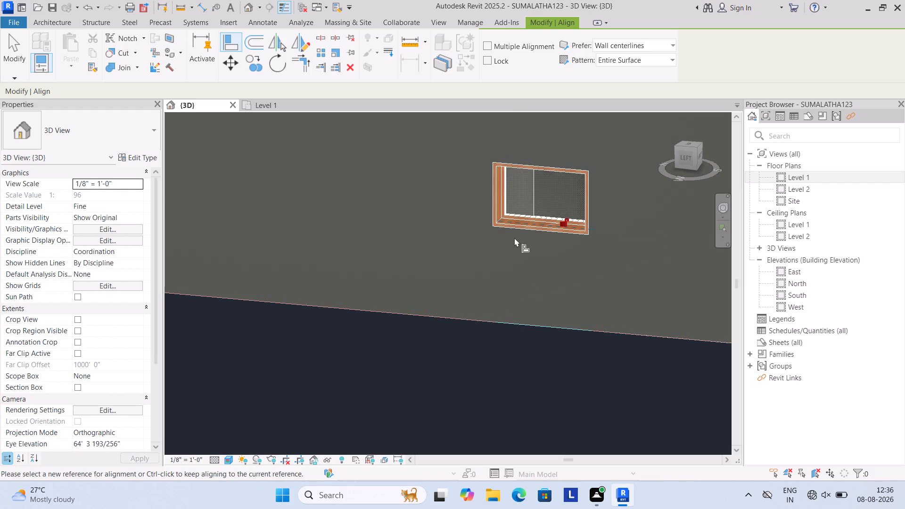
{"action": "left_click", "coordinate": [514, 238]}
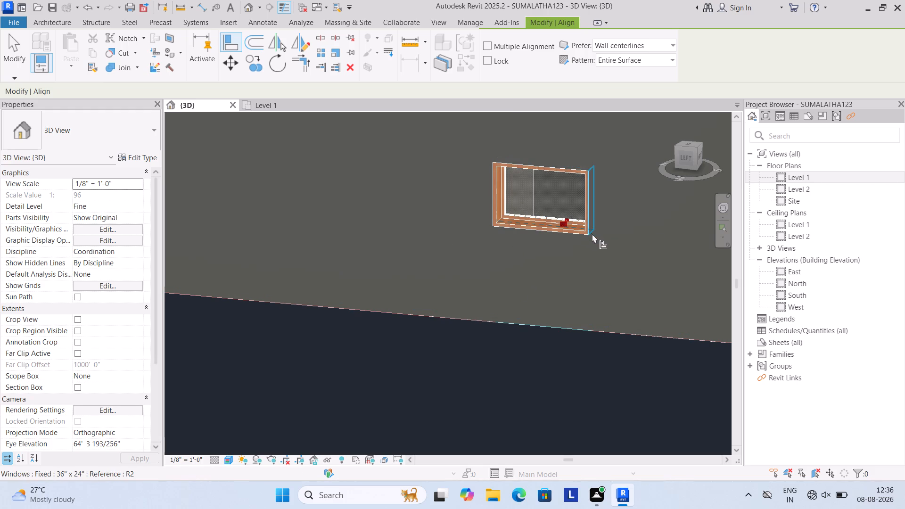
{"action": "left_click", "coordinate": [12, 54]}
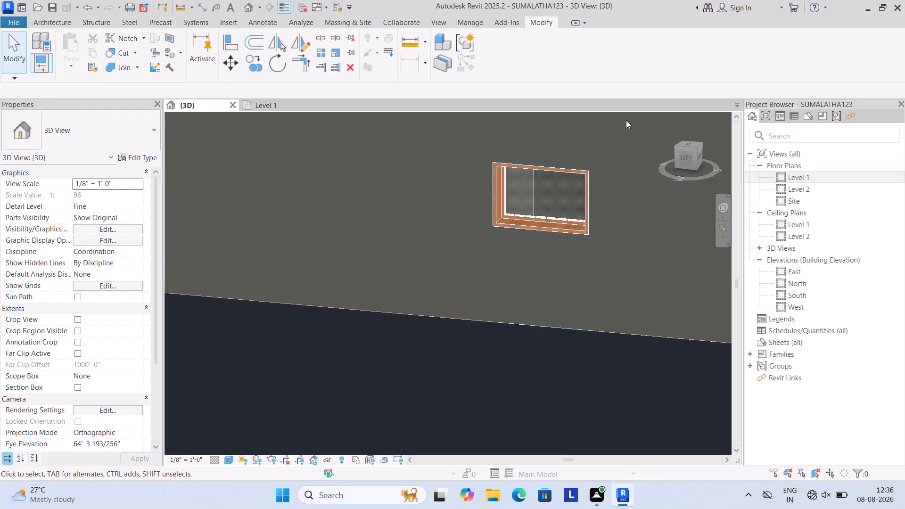
Set the default sill height of the Fixed 36" x 24" window type to 7'.
{"action": "left_click", "coordinate": [588, 204]}
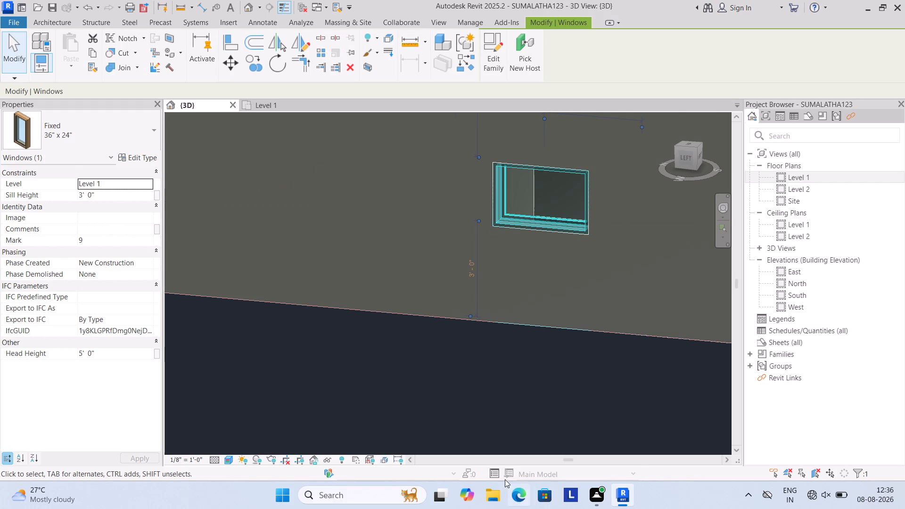
{"action": "left_click", "coordinate": [318, 247]}
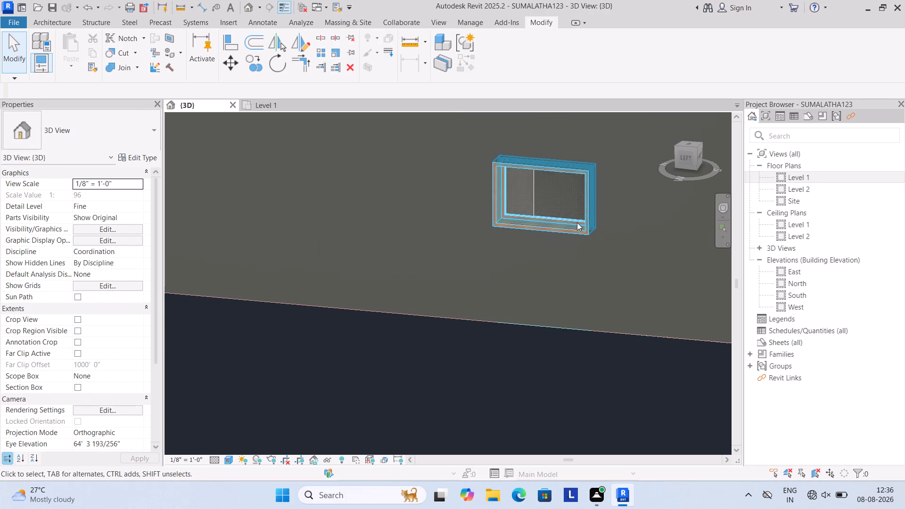
{"action": "left_click", "coordinate": [584, 173]}
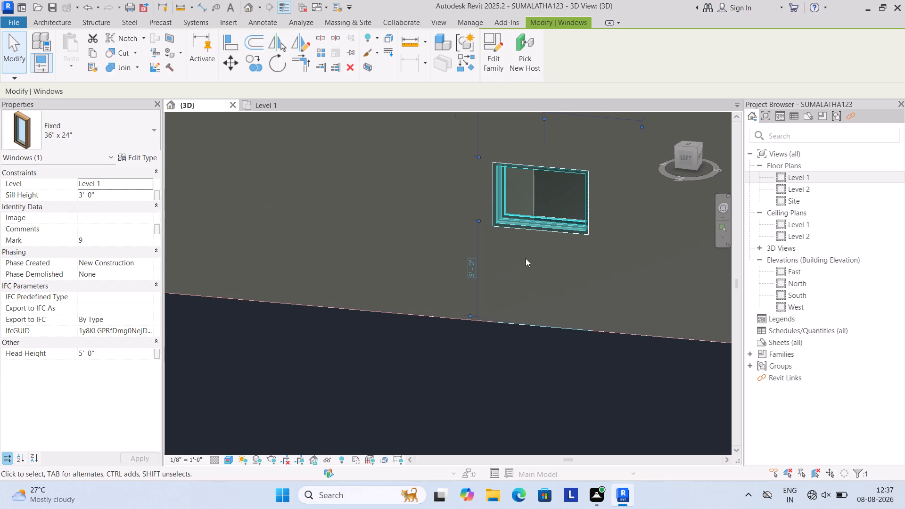
{"action": "left_click", "coordinate": [135, 158]}
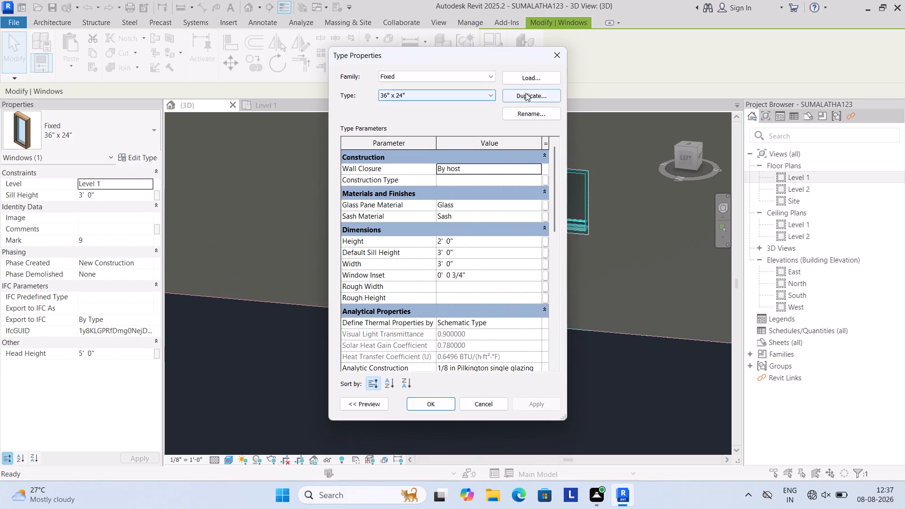
{"action": "left_click", "coordinate": [465, 251]}
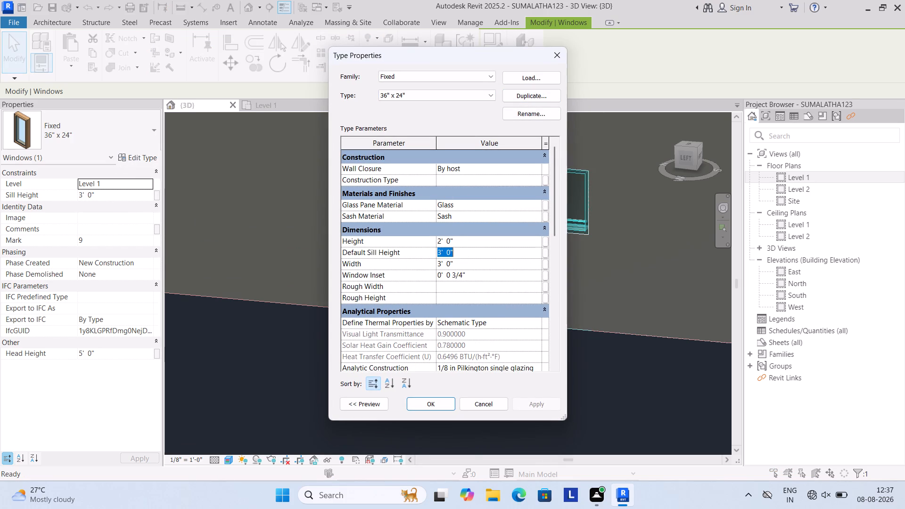
{"action": "key", "text": "BackSpace"}
{"action": "key", "text": "7"}
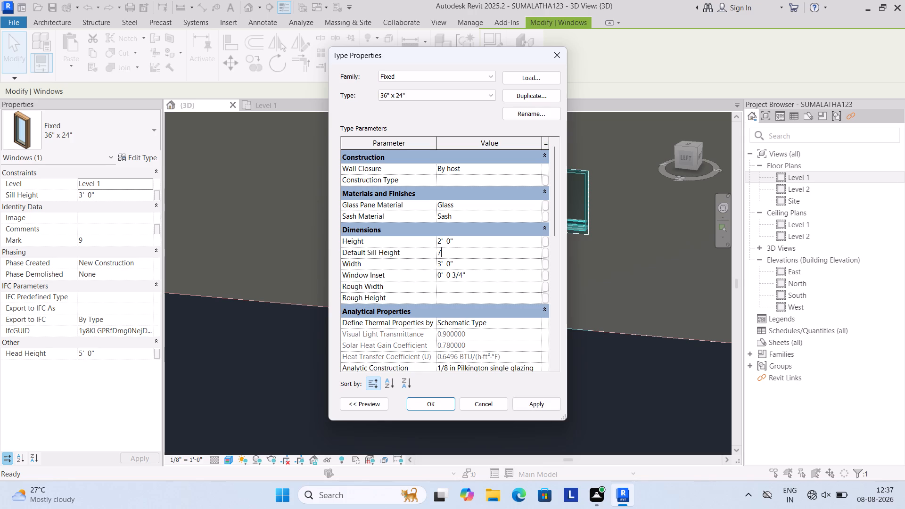
{"action": "key", "text": "apostrophe"}
{"action": "left_click", "coordinate": [538, 406]}
{"action": "left_click", "coordinate": [433, 403]}
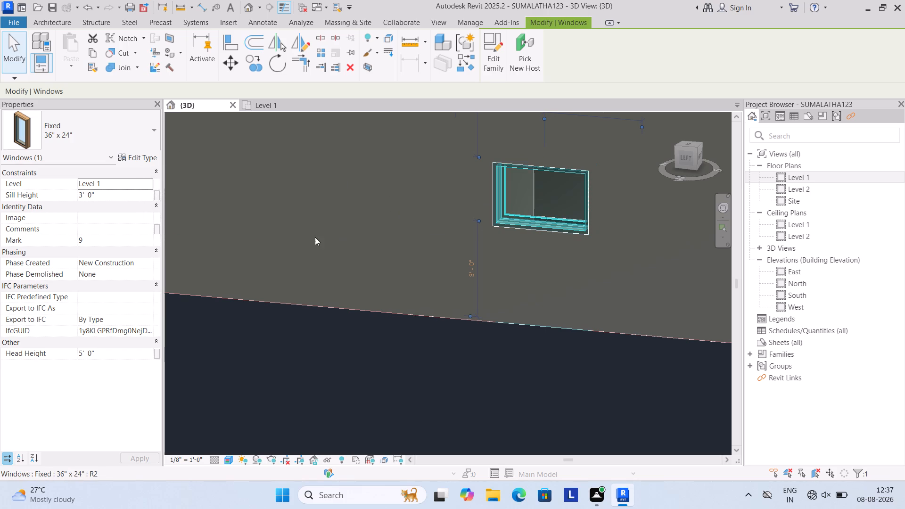
Review the type parameters and the preview of the Fixed 36" x 24" window type.
{"action": "scroll", "coordinate": [156, 156], "scroll_direction": "up", "scroll_amount": 2}
{"action": "left_click", "coordinate": [156, 156]}
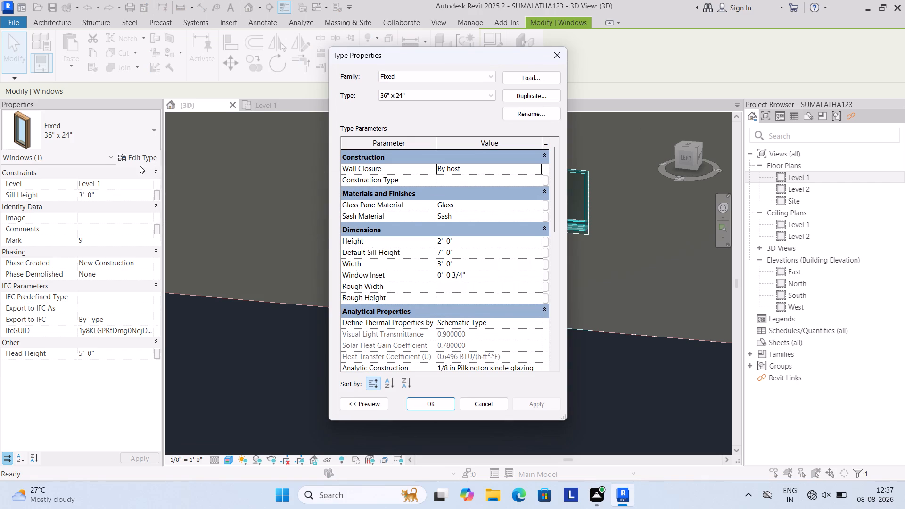
{"action": "left_click", "coordinate": [558, 54]}
{"action": "left_click", "coordinate": [584, 237]}
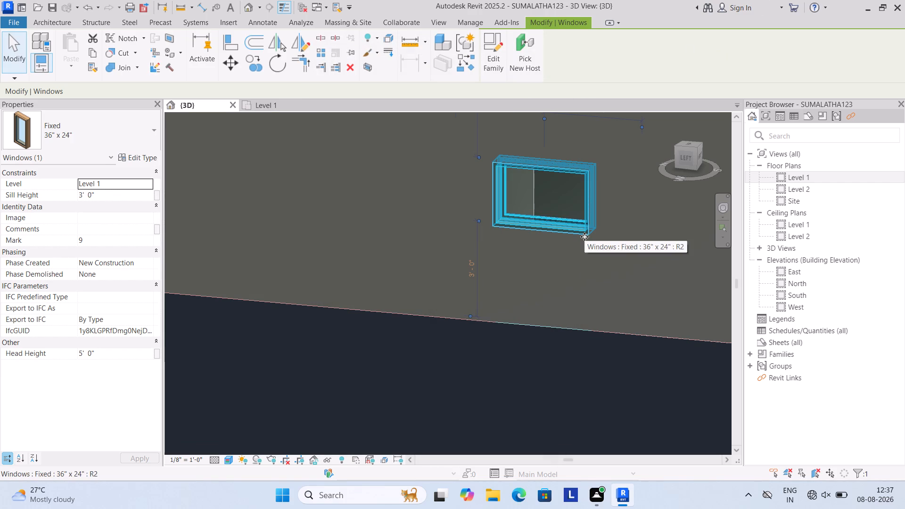
{"action": "left_click", "coordinate": [6, 35]}
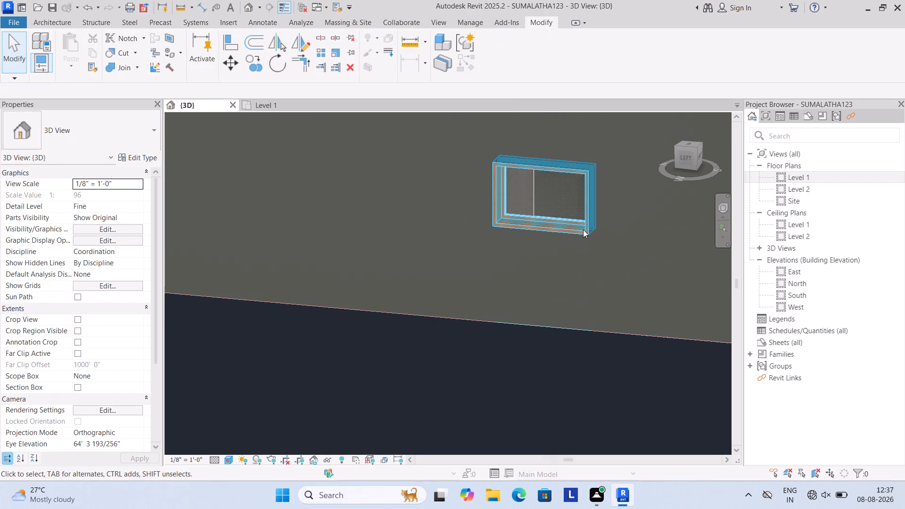
{"action": "left_click", "coordinate": [583, 230]}
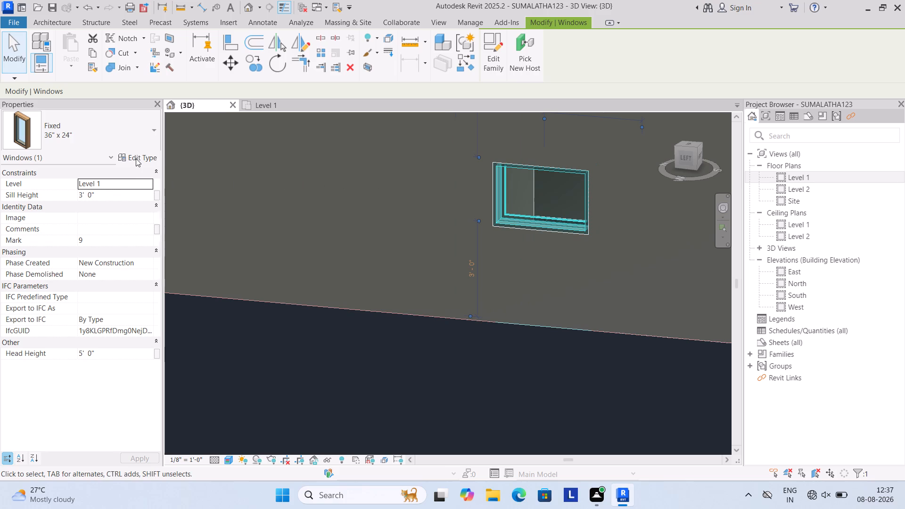
{"action": "left_click", "coordinate": [136, 158]}
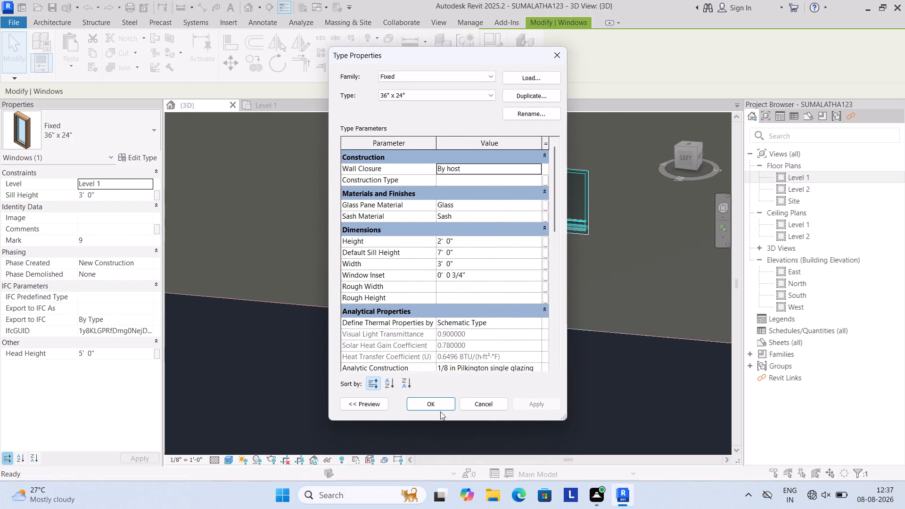
{"action": "left_click", "coordinate": [356, 404]}
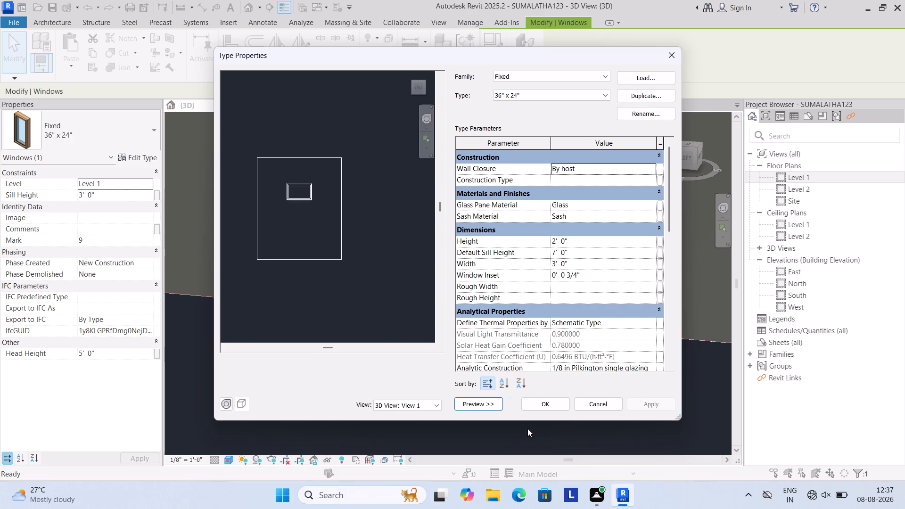
{"action": "left_click", "coordinate": [543, 408]}
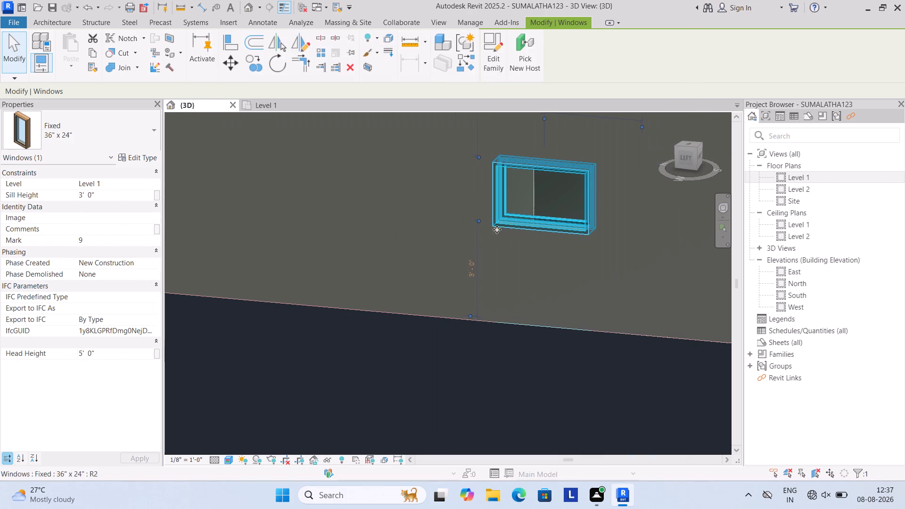
Set the sill height of the fixed 36" x 24" window in the exterior wall with the door to 7'.
{"action": "left_click_drag", "start_coordinate": [131, 460], "coordinate": [136, 455]}
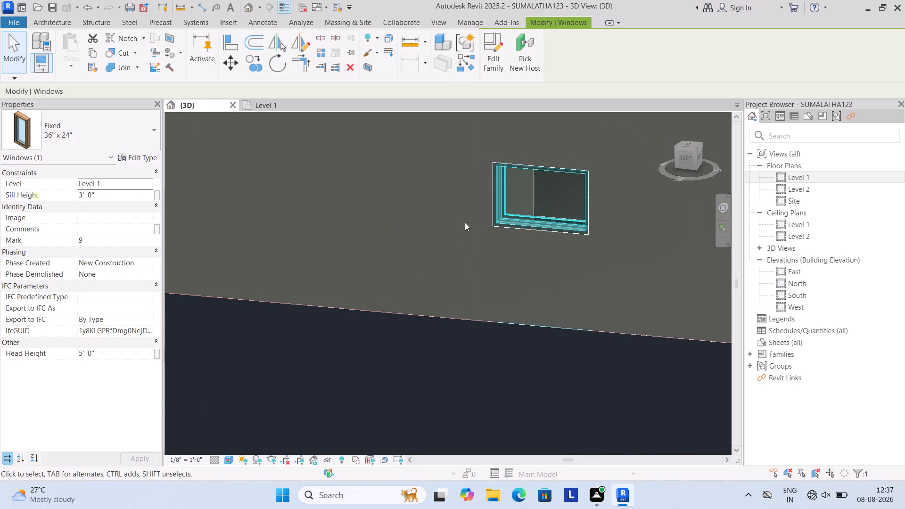
{"action": "left_click", "coordinate": [519, 221]}
{"action": "scroll", "coordinate": [512, 241], "scroll_direction": "up", "scroll_amount": 2}
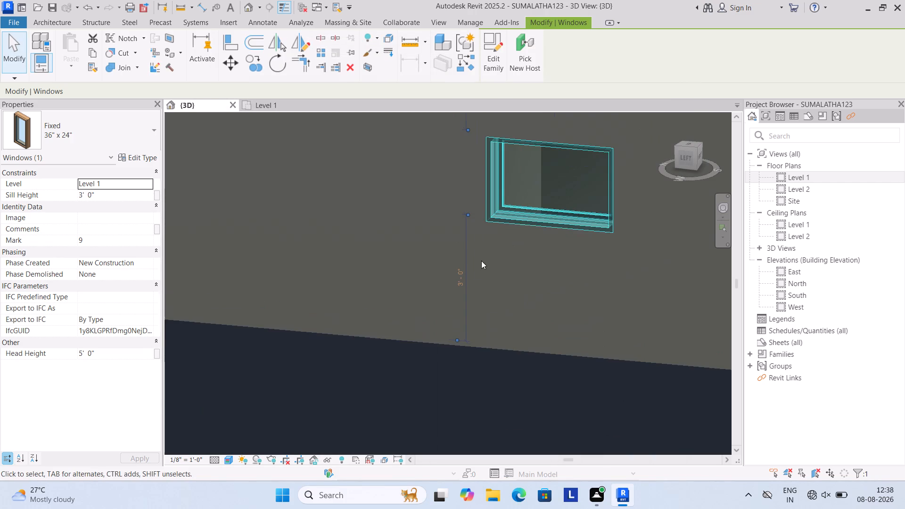
{"action": "scroll", "coordinate": [443, 278], "scroll_direction": "up", "scroll_amount": 11}
{"action": "middle_click_drag", "start_coordinate": [496, 281], "coordinate": [440, 313]}
{"action": "scroll", "coordinate": [440, 309], "scroll_direction": "up", "scroll_amount": 4}
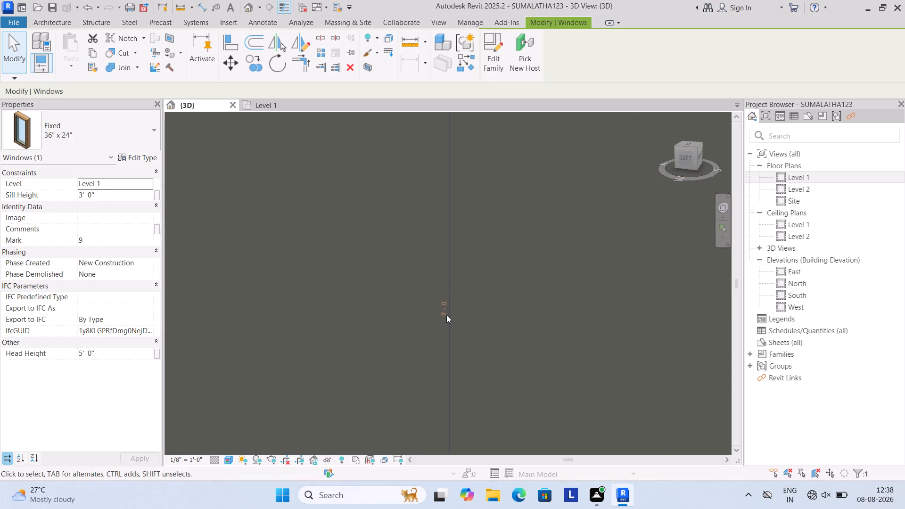
{"action": "left_click", "coordinate": [446, 315]}
{"action": "scroll", "coordinate": [485, 305], "scroll_direction": "down", "scroll_amount": 6}
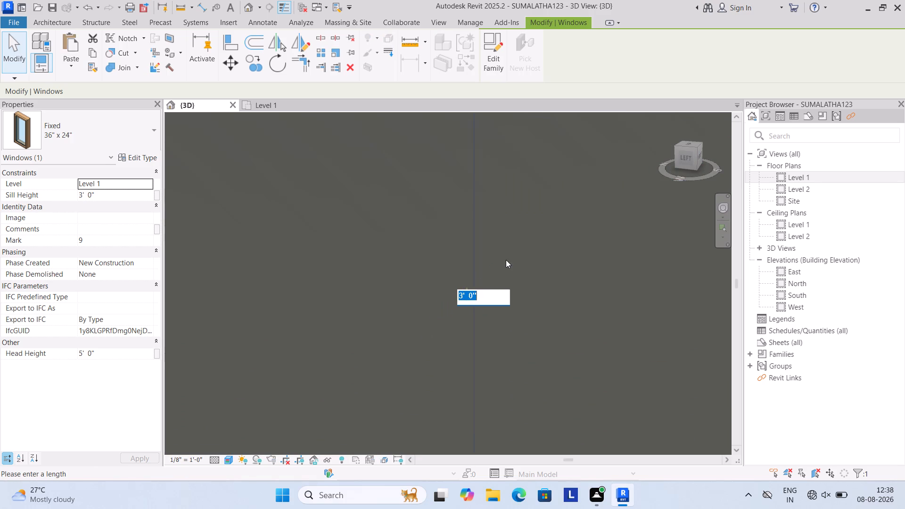
{"action": "scroll", "coordinate": [506, 260], "scroll_direction": "down", "scroll_amount": 14}
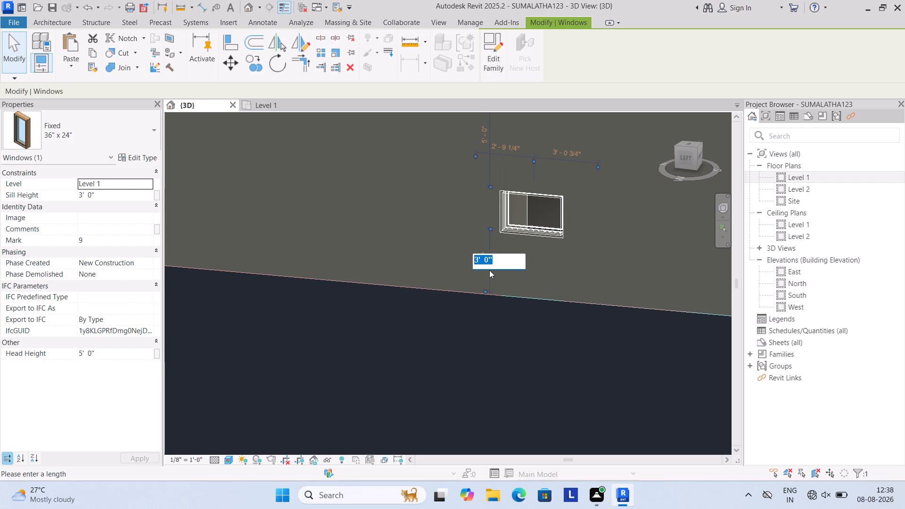
{"action": "key", "text": "7"}
{"action": "key", "text": "apostrophe"}
{"action": "key", "text": "Return"}
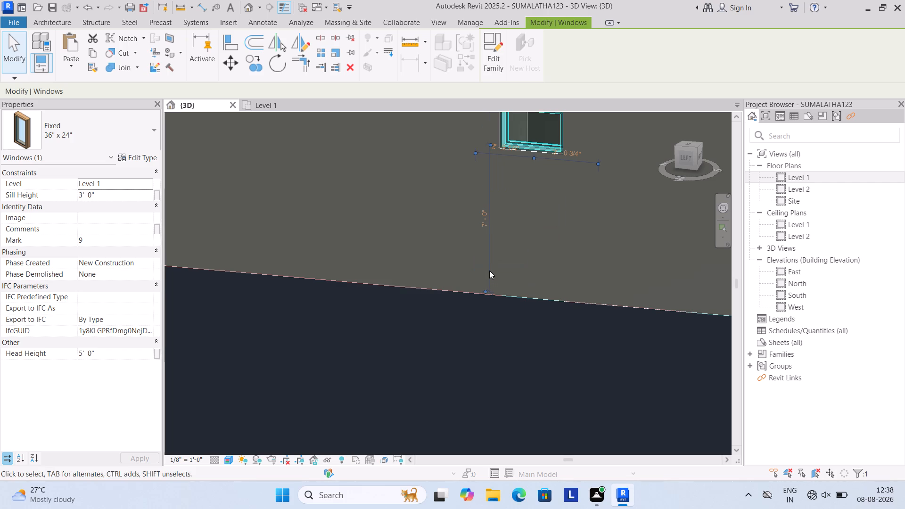
Examine the position of the raised 36" x 24" window in the exterior wall with the door.
{"action": "scroll", "coordinate": [479, 191], "scroll_direction": "down", "scroll_amount": 3}
{"action": "scroll", "coordinate": [518, 213], "scroll_direction": "down", "scroll_amount": 1}
{"action": "middle_click_drag", "start_coordinate": [518, 219], "coordinate": [517, 231]}
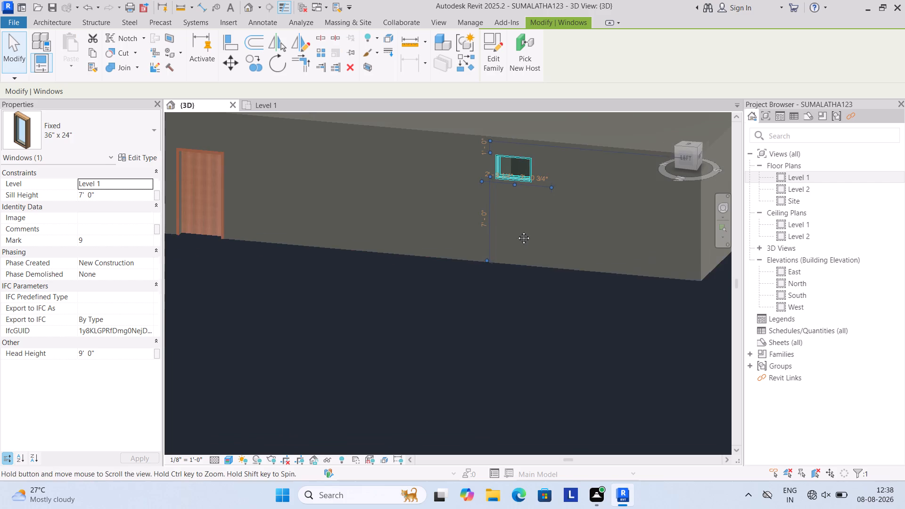
{"action": "middle_click_drag", "start_coordinate": [517, 231], "coordinate": [520, 241]}
{"action": "scroll", "coordinate": [529, 191], "scroll_direction": "up", "scroll_amount": 3}
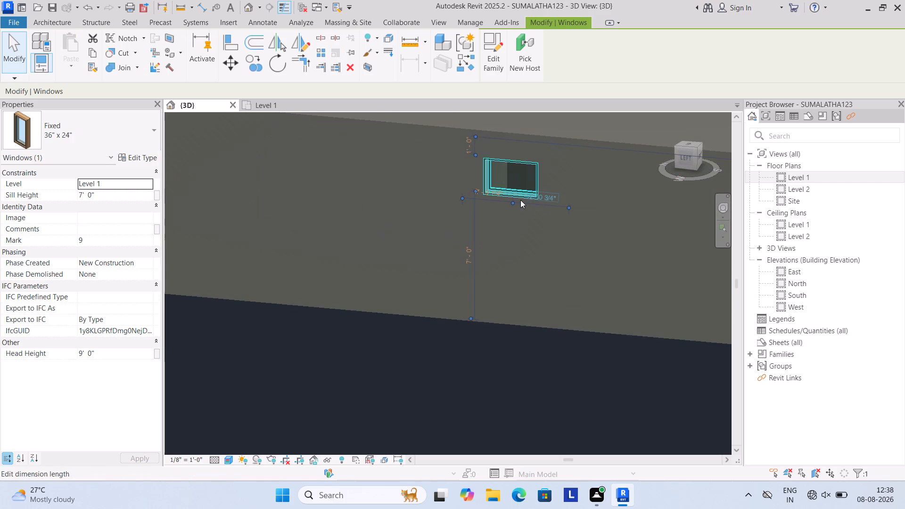
{"action": "scroll", "coordinate": [559, 232], "scroll_direction": "down", "scroll_amount": 3}
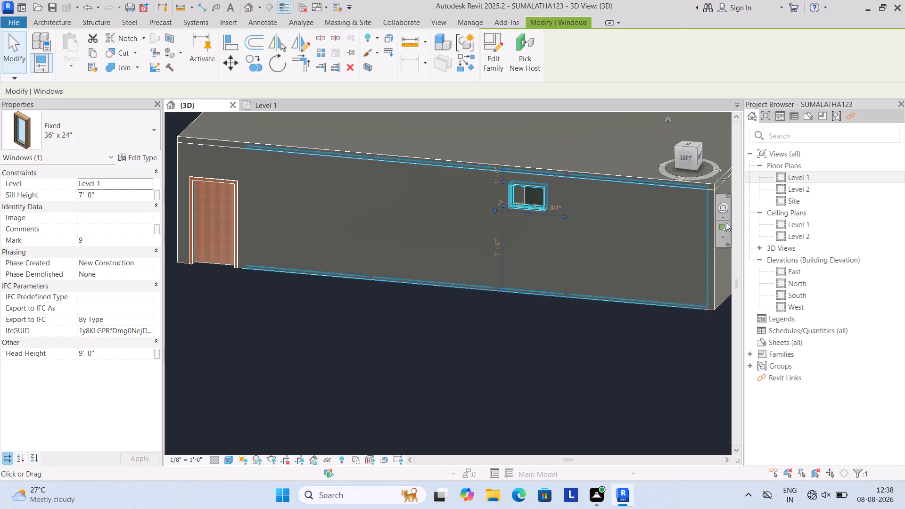
{"action": "scroll", "coordinate": [858, 279], "scroll_direction": "down", "scroll_amount": 3}
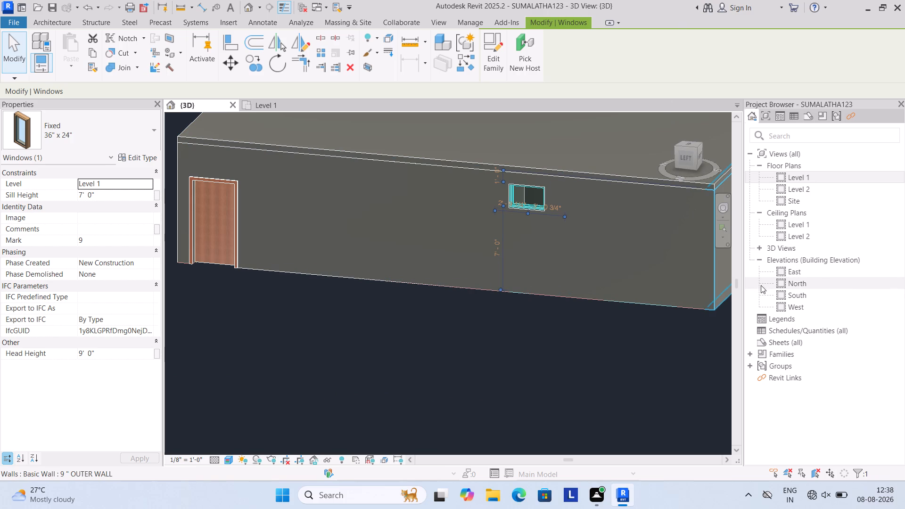
{"action": "scroll", "coordinate": [577, 351], "scroll_direction": "down", "scroll_amount": 1}
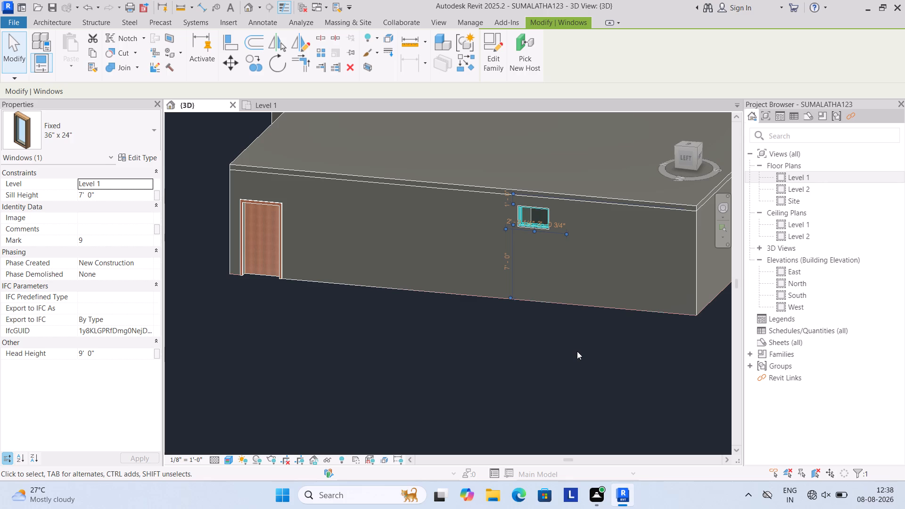
On the building's opposite side, set the sill height of the fixed 36" x 24" window nearest the protruding end wall to 7'.
{"action": "middle_click", "coordinate": [636, 370]}
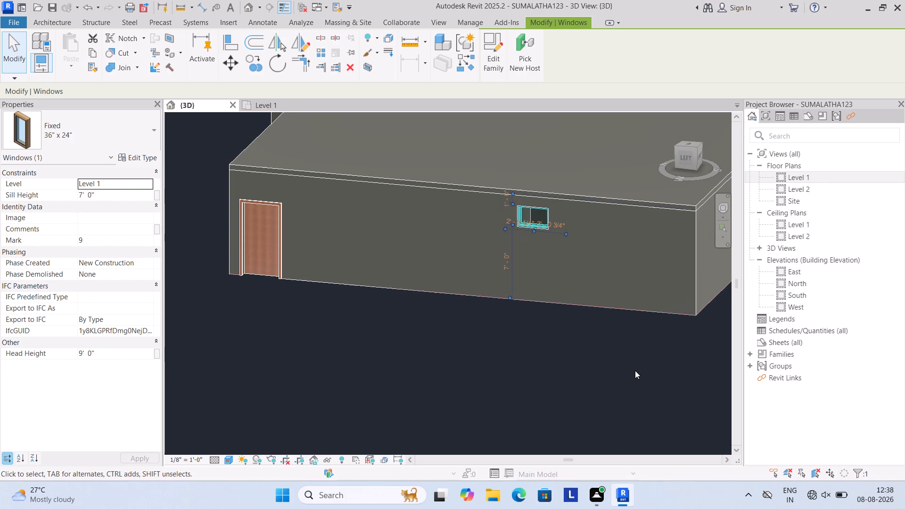
{"action": "middle_click_drag", "start_coordinate": [619, 369], "coordinate": [440, 357], "text": "shift"}
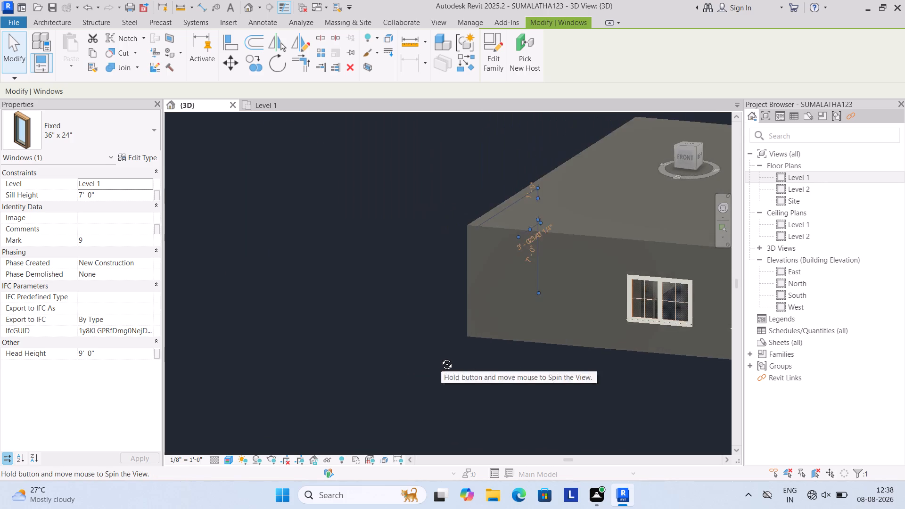
{"action": "middle_click_drag", "start_coordinate": [440, 357], "coordinate": [382, 338], "text": "shift"}
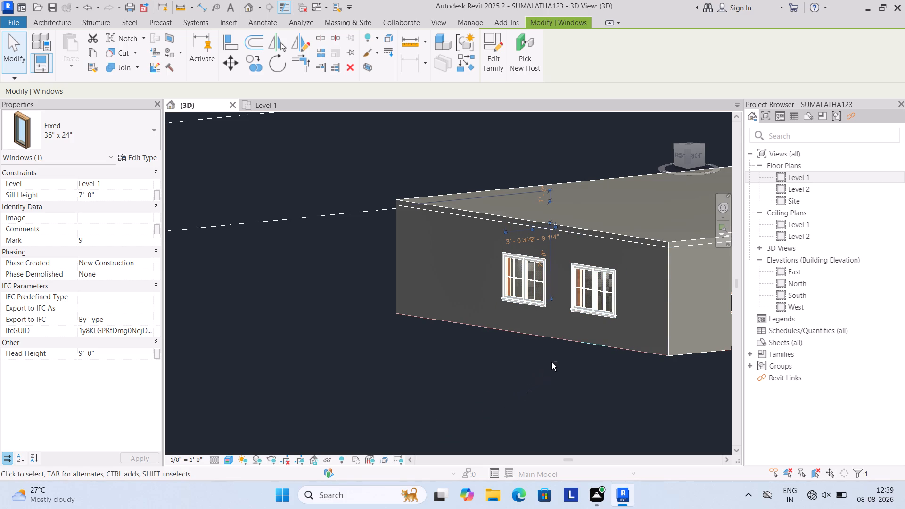
{"action": "middle_click_drag", "start_coordinate": [554, 359], "coordinate": [453, 381], "text": "shift"}
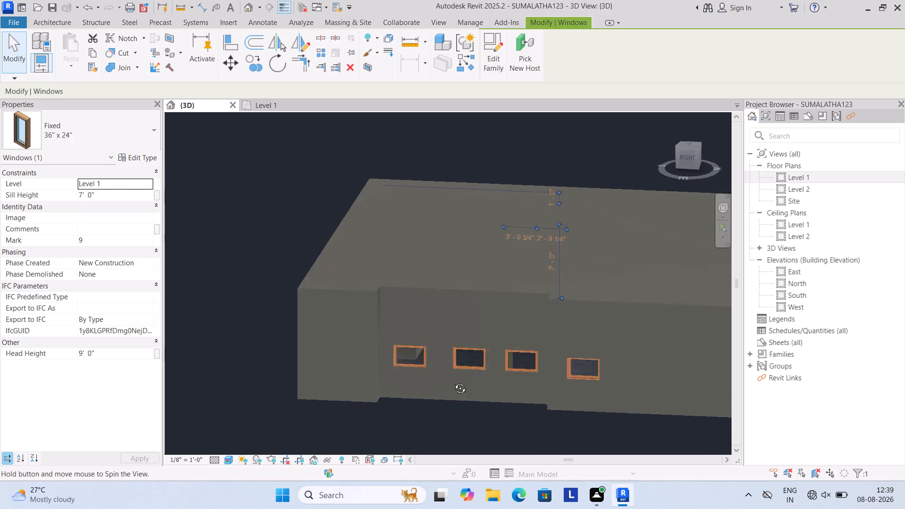
{"action": "middle_click_drag", "start_coordinate": [453, 381], "coordinate": [447, 380], "text": "shift"}
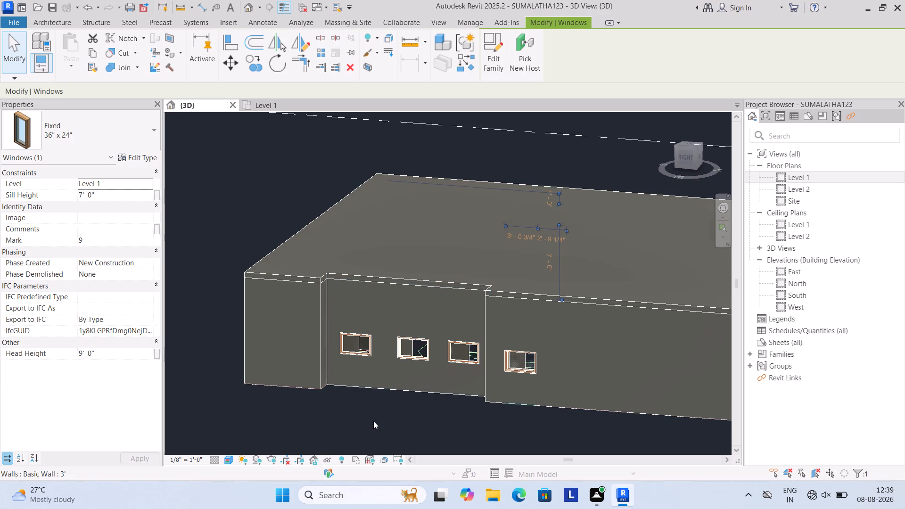
{"action": "scroll", "coordinate": [373, 421], "scroll_direction": "up", "scroll_amount": 4}
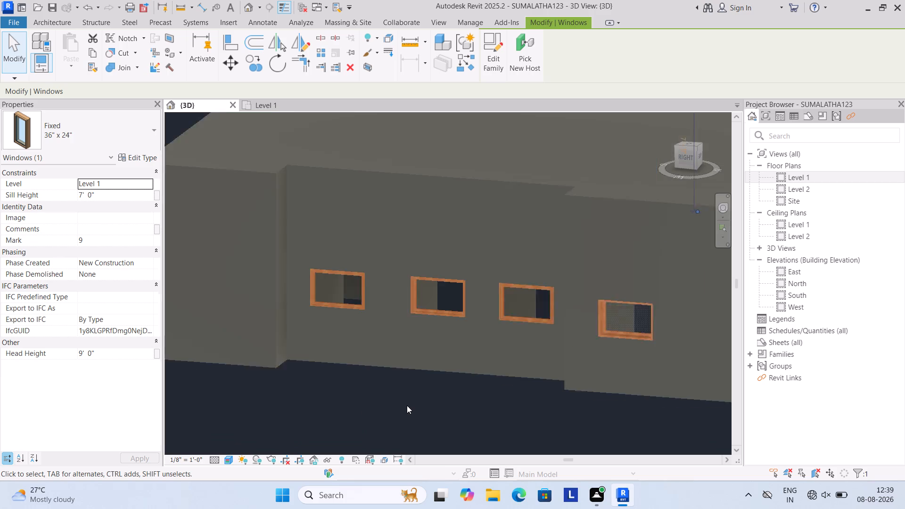
{"action": "scroll", "coordinate": [407, 405], "scroll_direction": "up", "scroll_amount": 1}
{"action": "scroll", "coordinate": [407, 405], "scroll_direction": "down", "scroll_amount": 6}
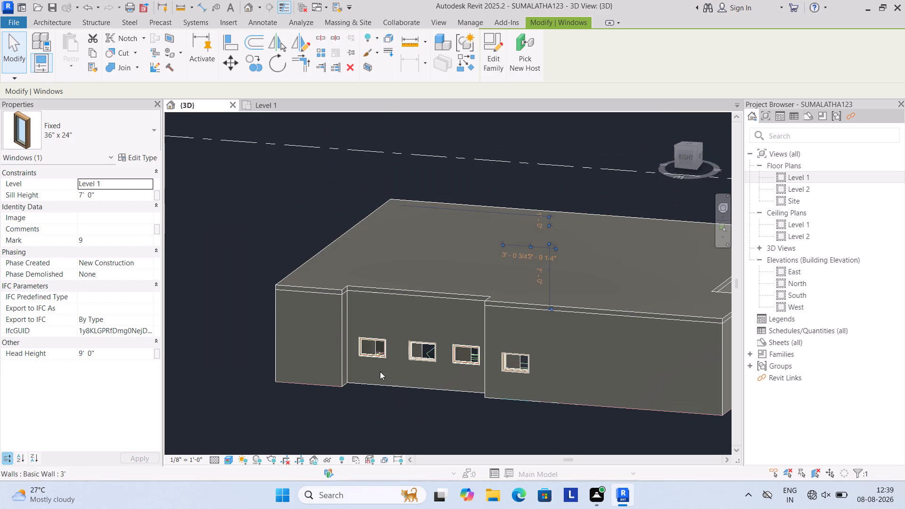
{"action": "scroll", "coordinate": [403, 359], "scroll_direction": "up", "scroll_amount": 3}
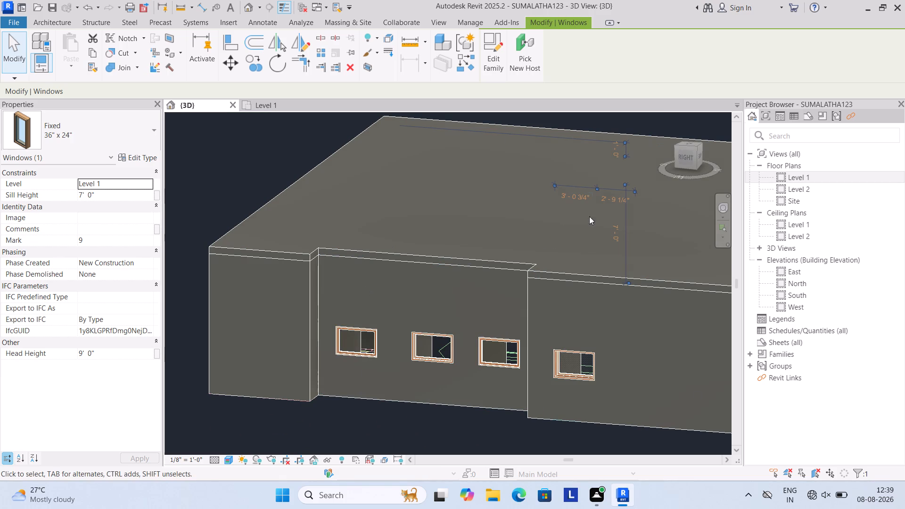
{"action": "left_click", "coordinate": [13, 56]}
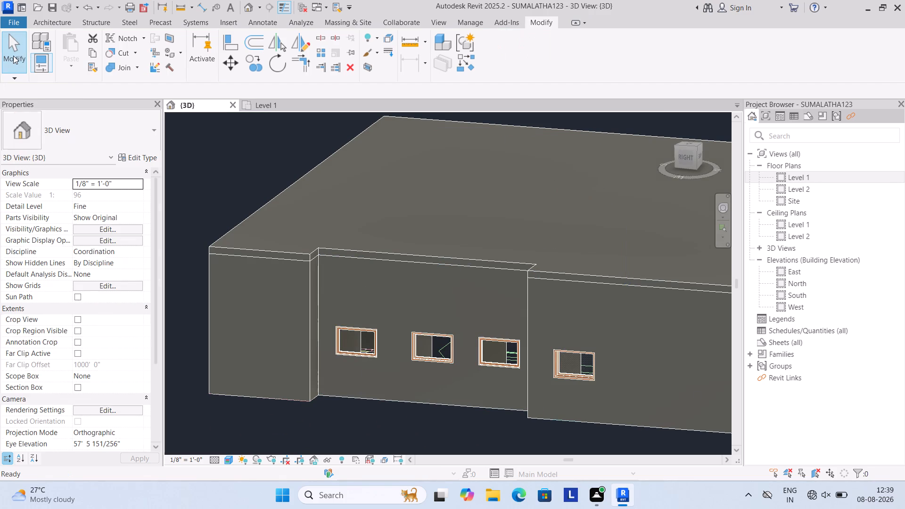
{"action": "left_click", "coordinate": [359, 353]}
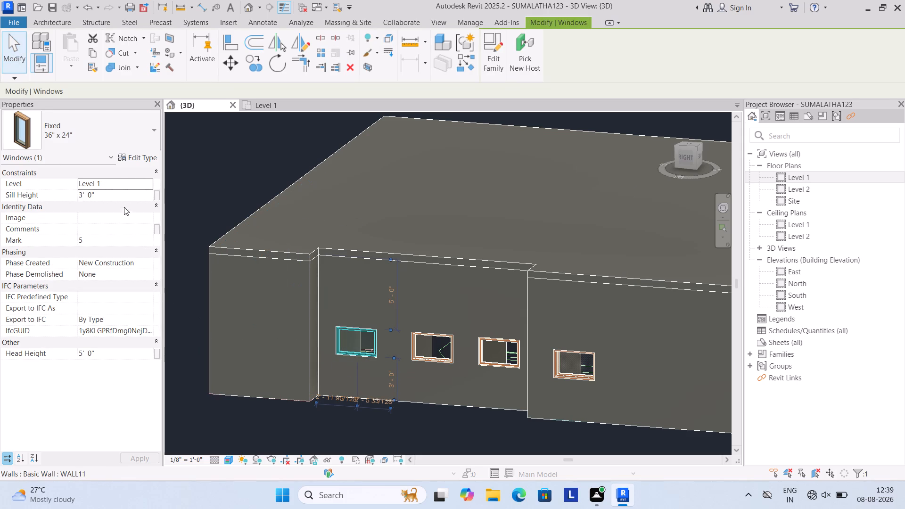
{"action": "left_click", "coordinate": [136, 158]}
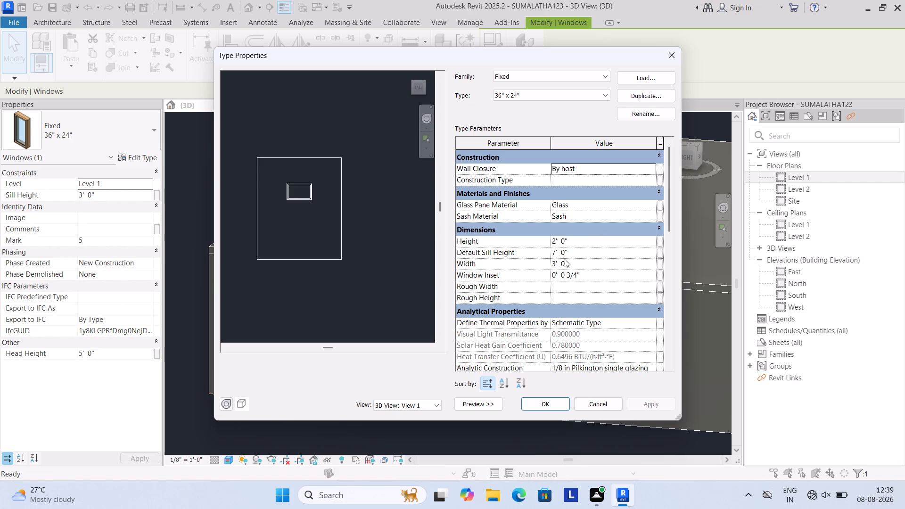
{"action": "left_click", "coordinate": [550, 401]}
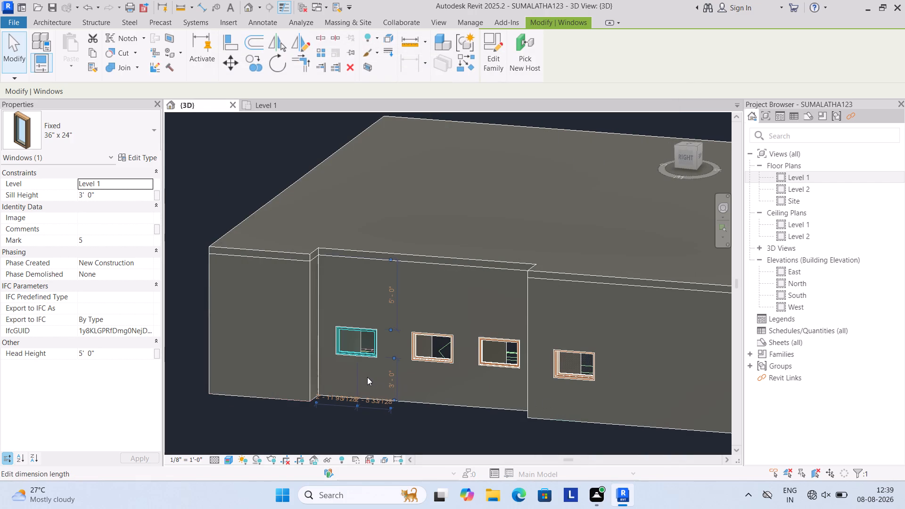
{"action": "left_click", "coordinate": [390, 375]}
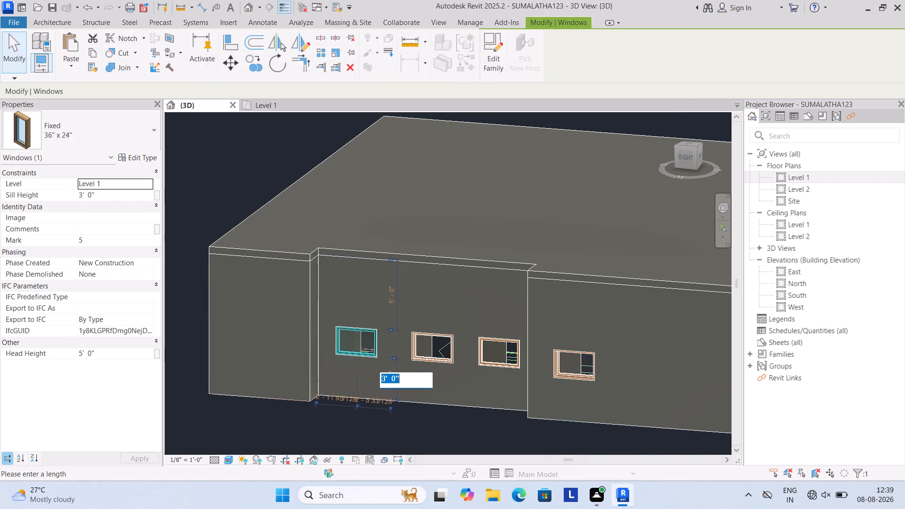
{"action": "key", "text": "7"}
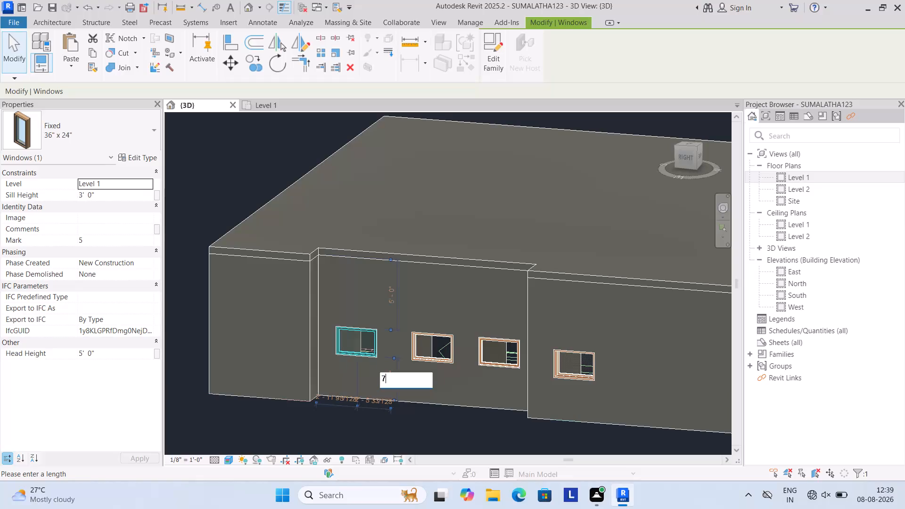
{"action": "key", "text": "apostrophe"}
{"action": "key", "text": "Return"}
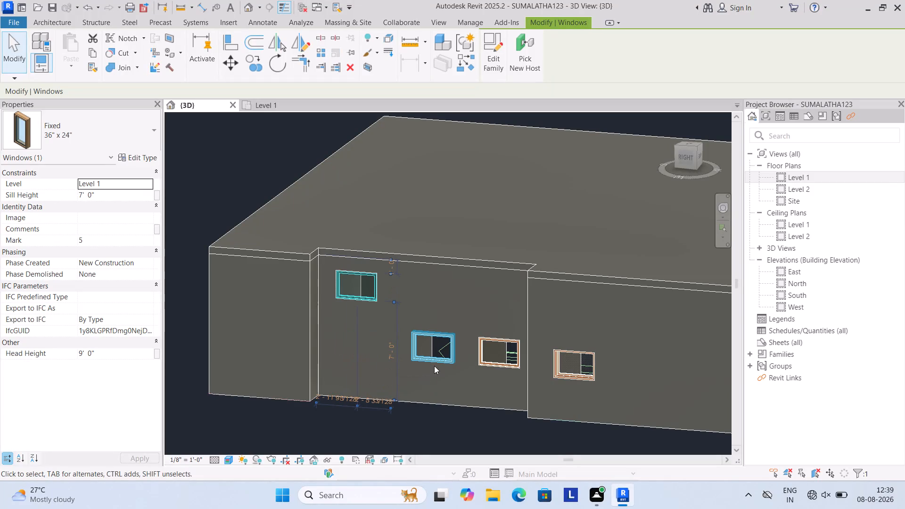
{"action": "left_click", "coordinate": [13, 64]}
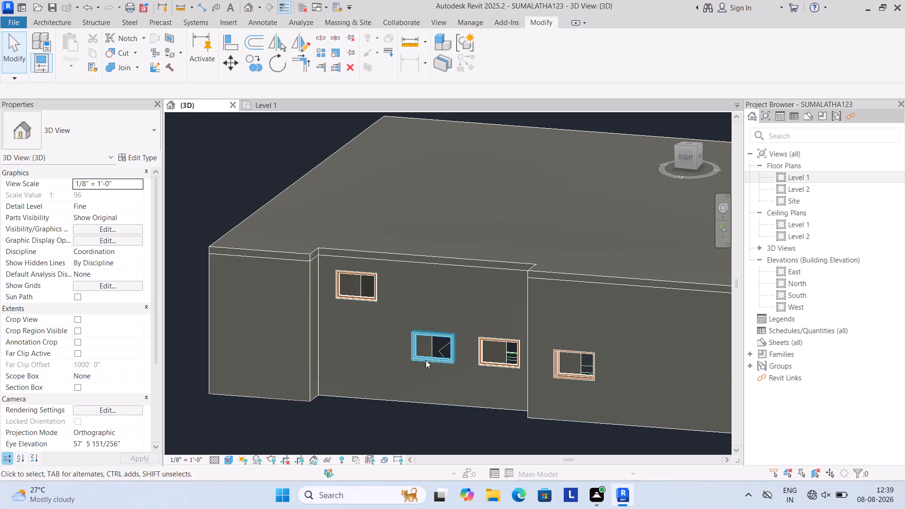
Set the sill height of the middle 36" x 24" window in the three-window wall section to 7'.
{"action": "left_click", "coordinate": [432, 355]}
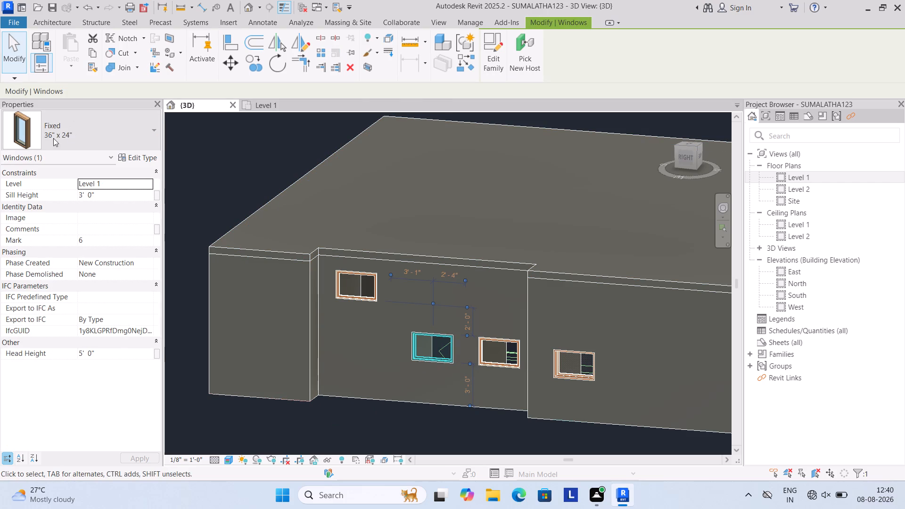
{"action": "left_click", "coordinate": [135, 156]}
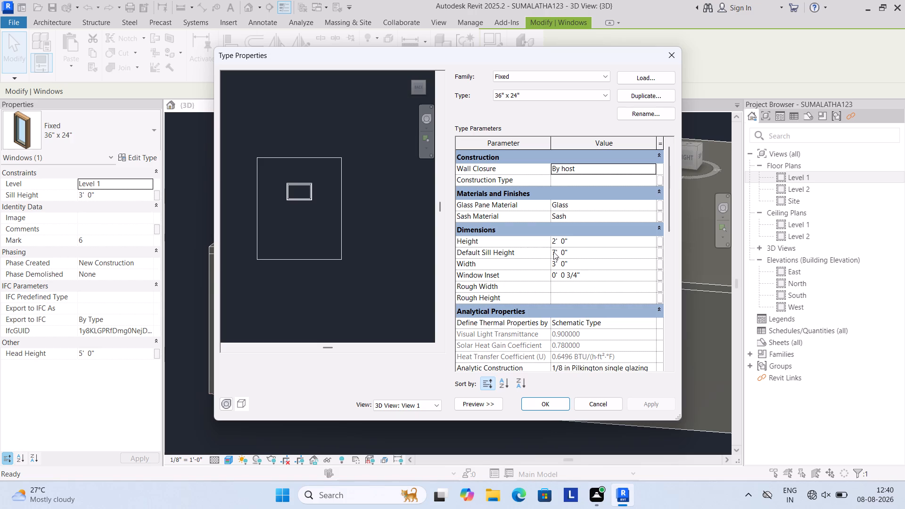
{"action": "left_click", "coordinate": [551, 400]}
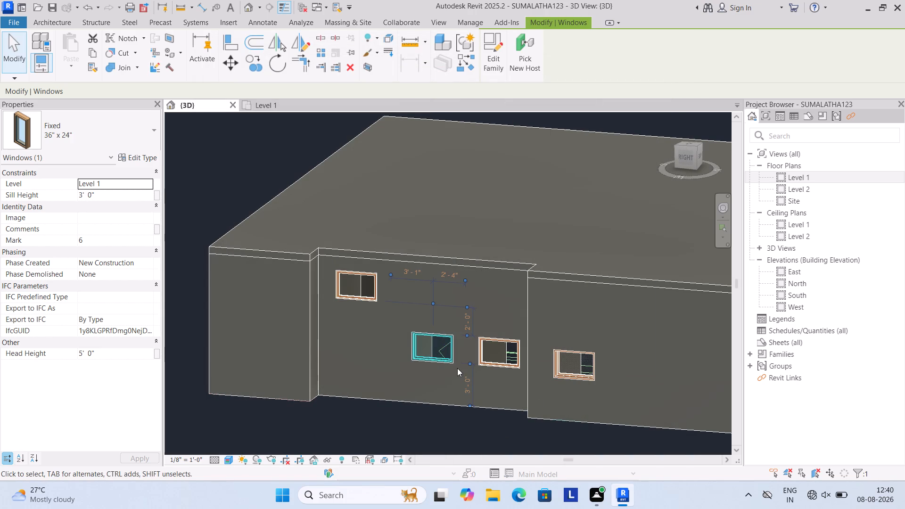
{"action": "left_click", "coordinate": [466, 378]}
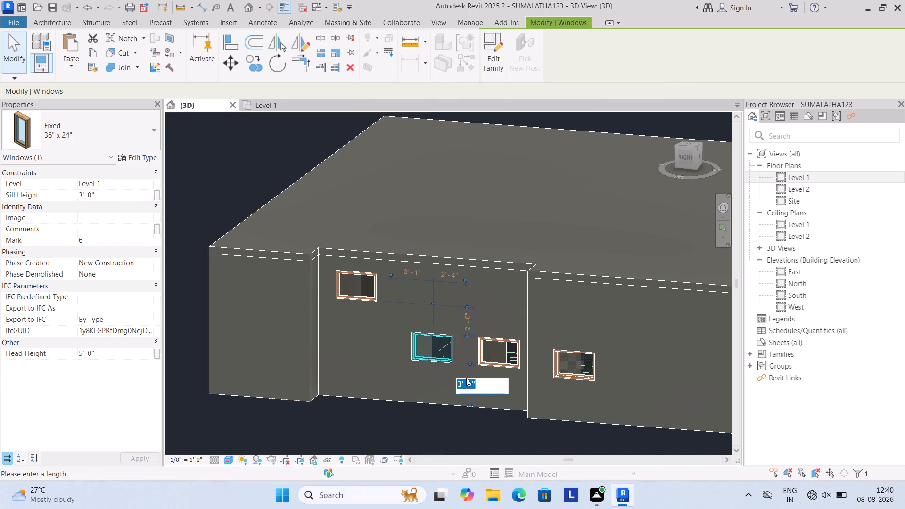
{"action": "key", "text": "7"}
{"action": "key", "text": "apostrophe"}
{"action": "key", "text": "Return"}
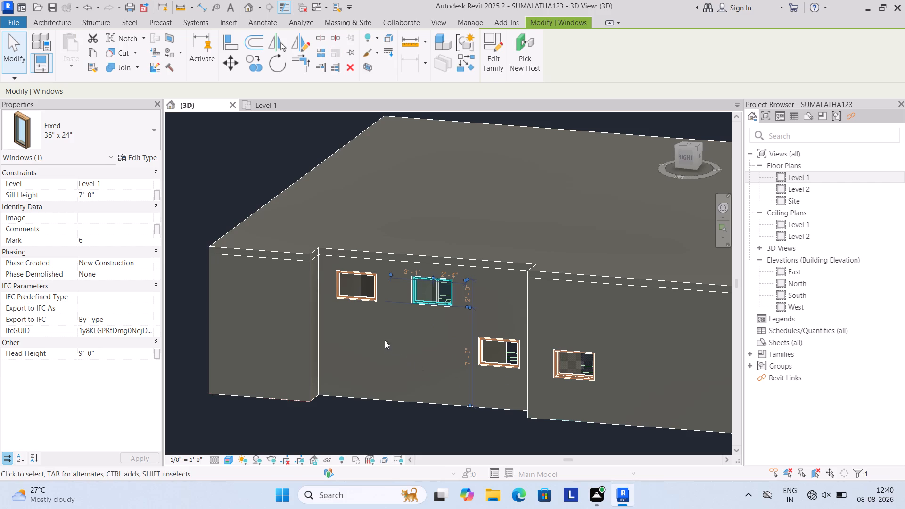
Set the sill height of the third 36" x 24" window in the three-window wall section, nearest the wall jog, to 7'.
{"action": "left_click", "coordinate": [490, 363]}
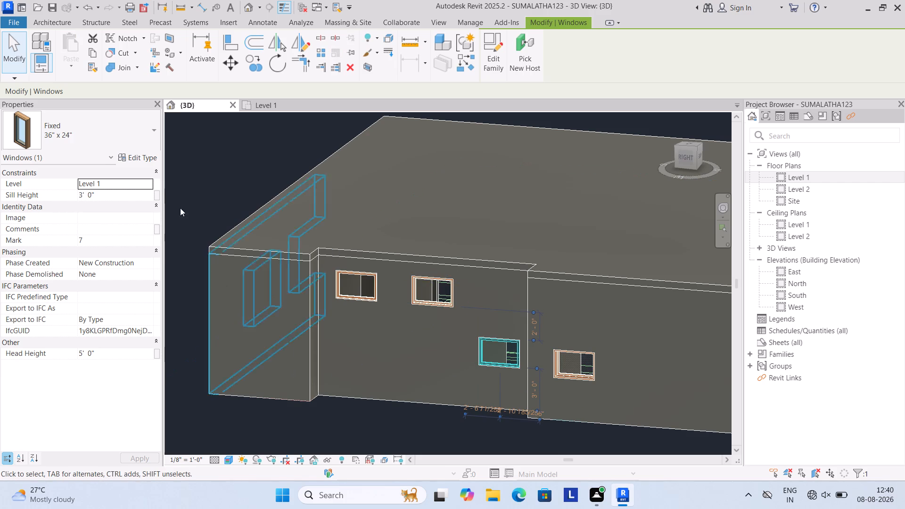
{"action": "left_click", "coordinate": [146, 158]}
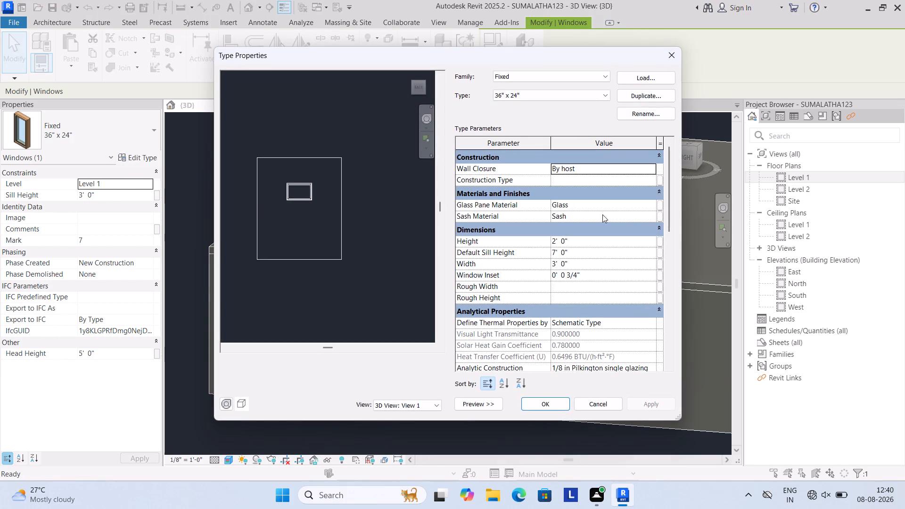
{"action": "left_click", "coordinate": [548, 407]}
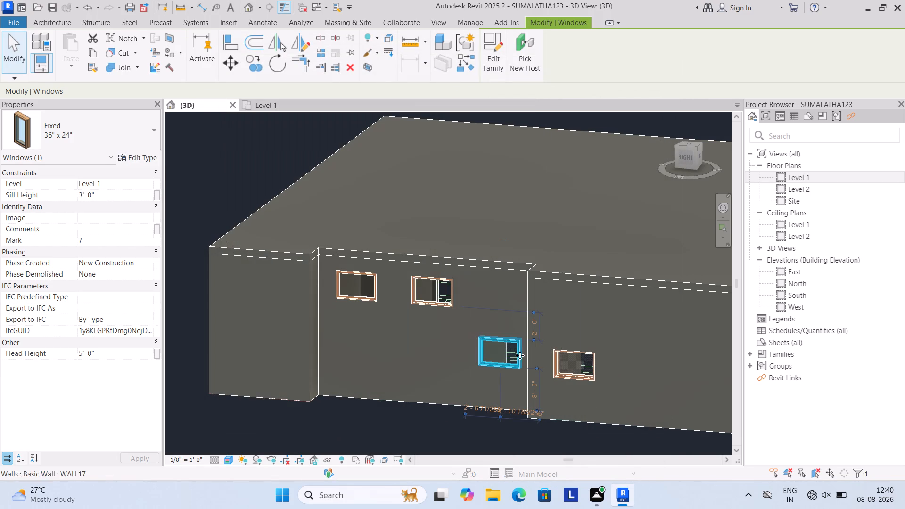
{"action": "left_click", "coordinate": [538, 383]}
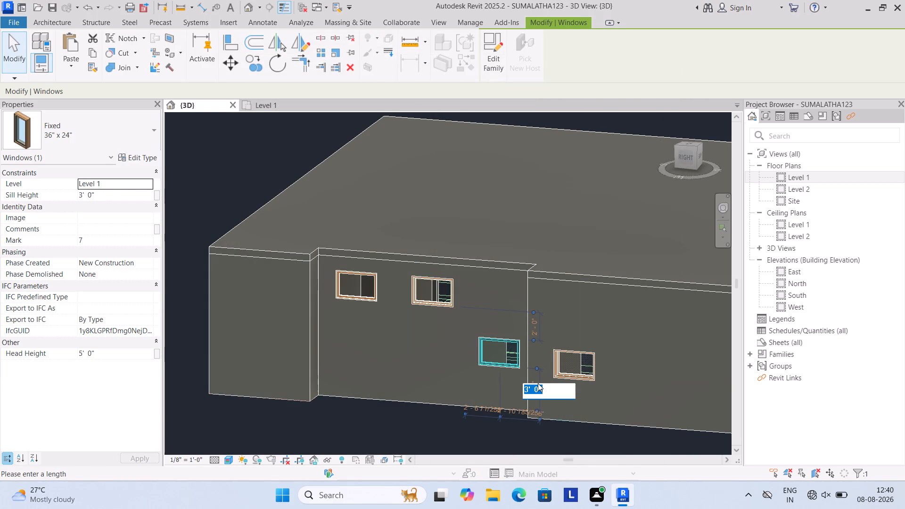
{"action": "key", "text": "7"}
{"action": "key", "text": "apostrophe"}
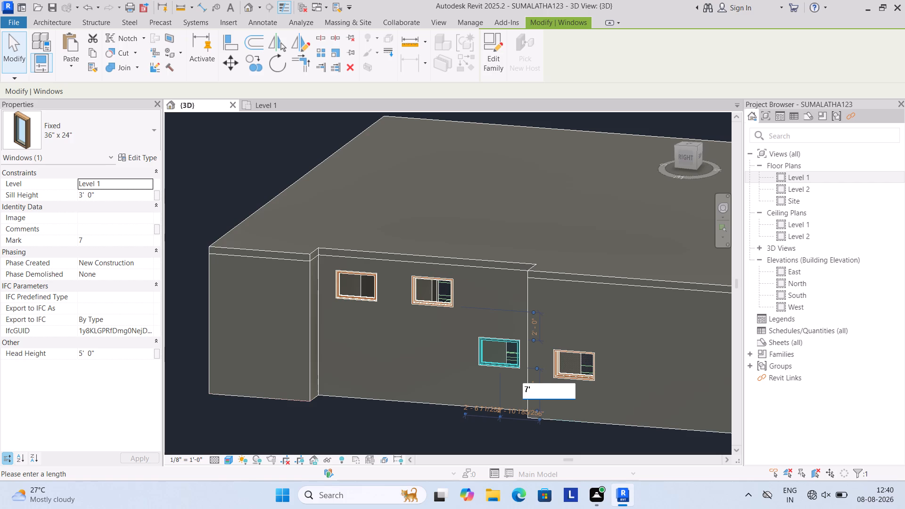
{"action": "left_click", "coordinate": [538, 383]}
{"action": "key", "text": "Return"}
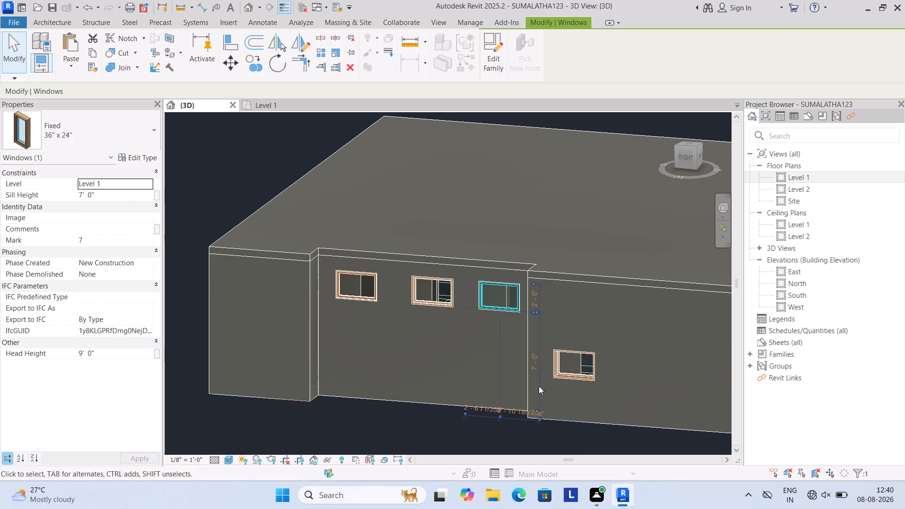
Set the sill height of the fixed 36" x 24" window in the adjoining wall just past the jog to 7'.
{"action": "left_click", "coordinate": [574, 376]}
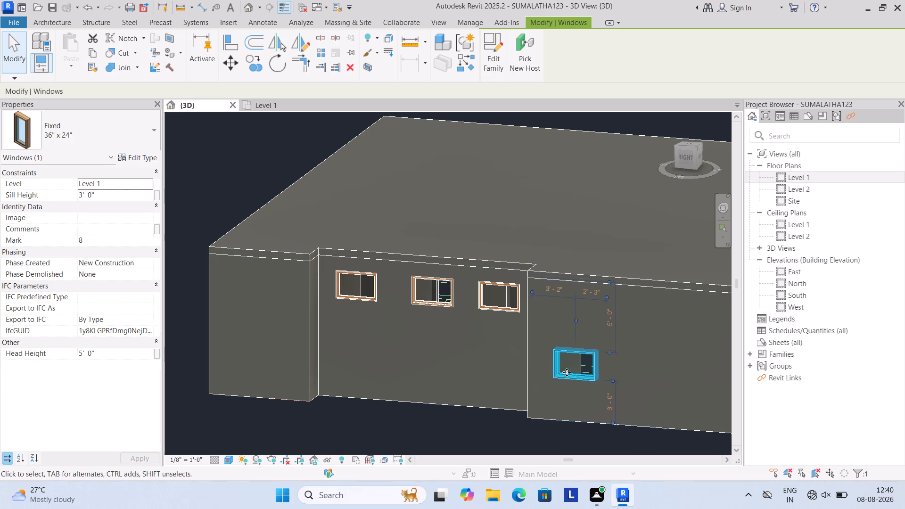
{"action": "left_click", "coordinate": [574, 379]}
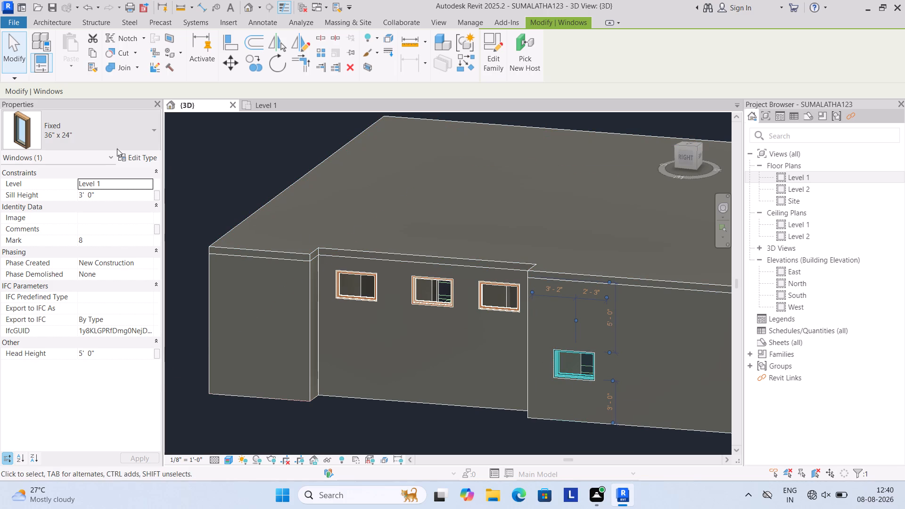
{"action": "left_click", "coordinate": [139, 158]}
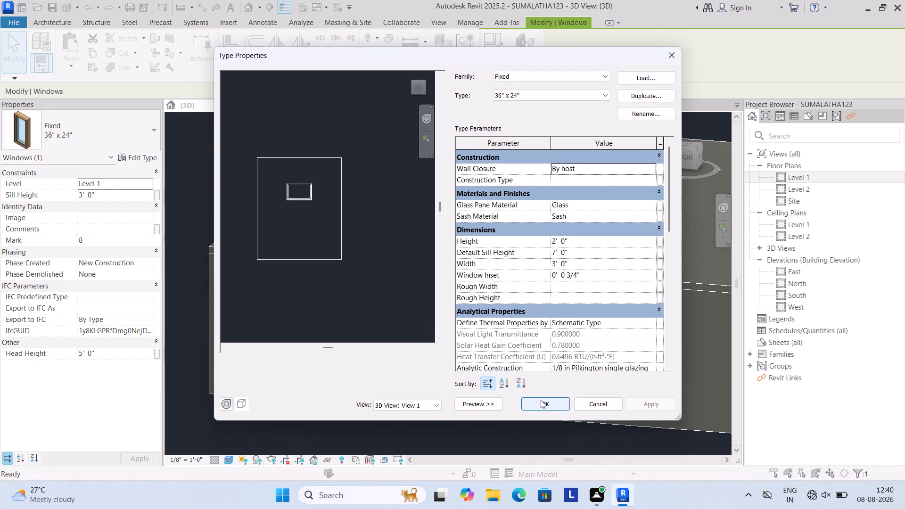
{"action": "left_click", "coordinate": [541, 400]}
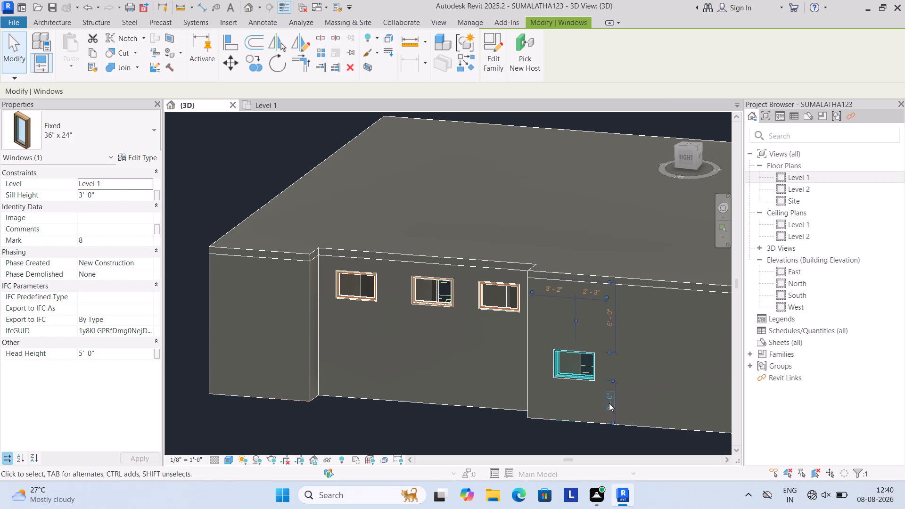
{"action": "left_click", "coordinate": [609, 404]}
{"action": "key", "text": "7"}
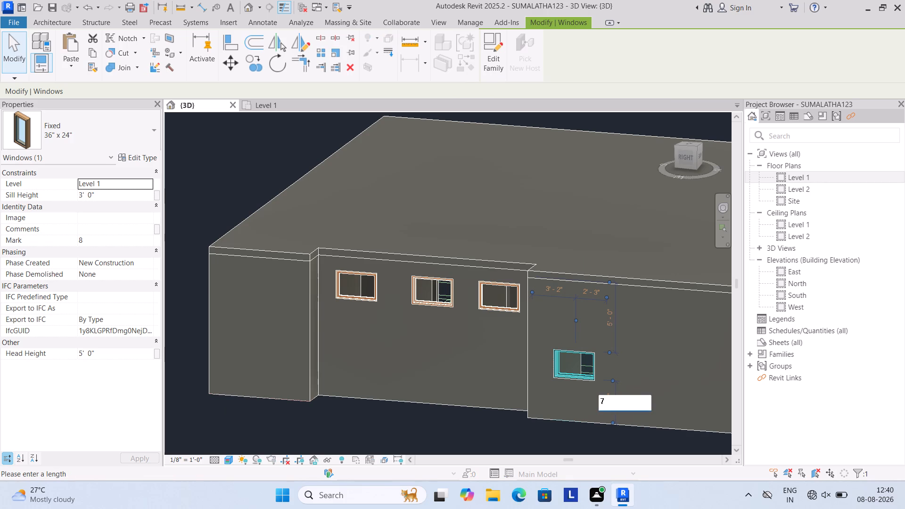
{"action": "key", "text": "apostrophe"}
{"action": "key", "text": "Return"}
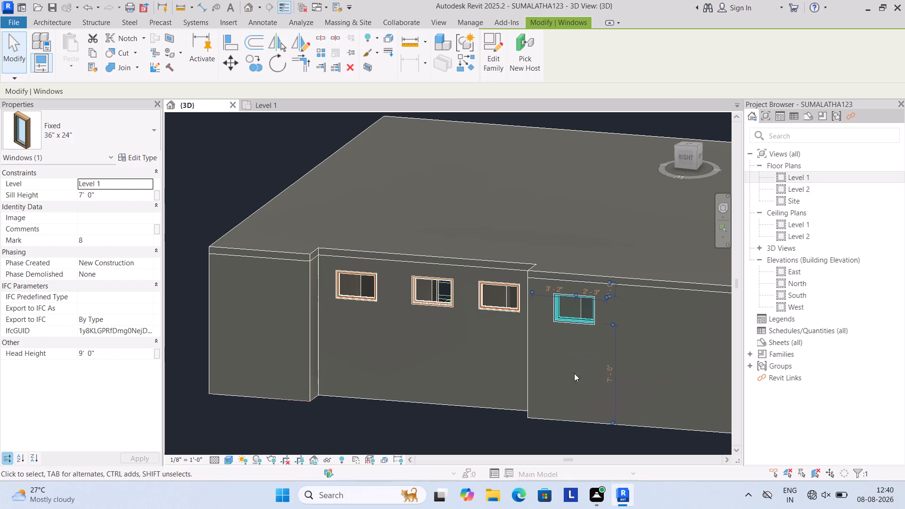
Examine the row of raised 36" x 24" windows along this side of the building.
{"action": "scroll", "coordinate": [554, 337], "scroll_direction": "down", "scroll_amount": 4}
{"action": "scroll", "coordinate": [596, 369], "scroll_direction": "down", "scroll_amount": 1}
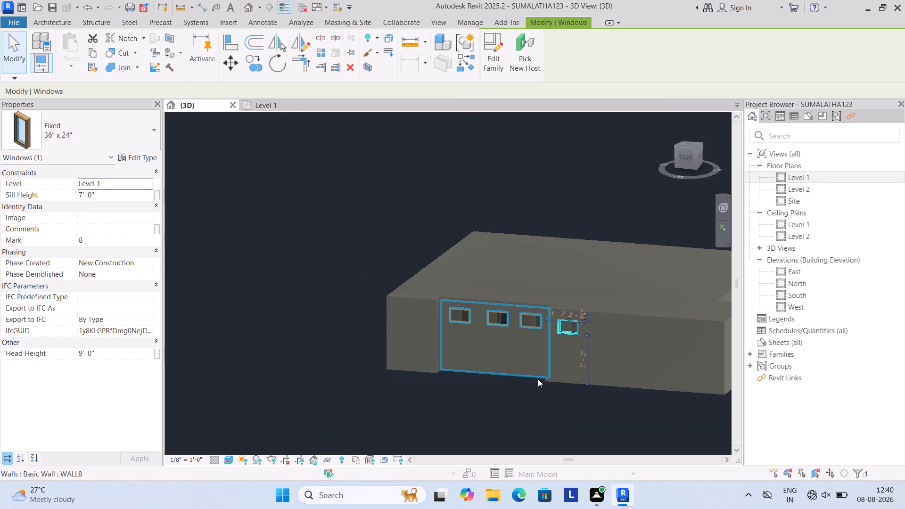
{"action": "scroll", "coordinate": [465, 395], "scroll_direction": "down", "scroll_amount": 1}
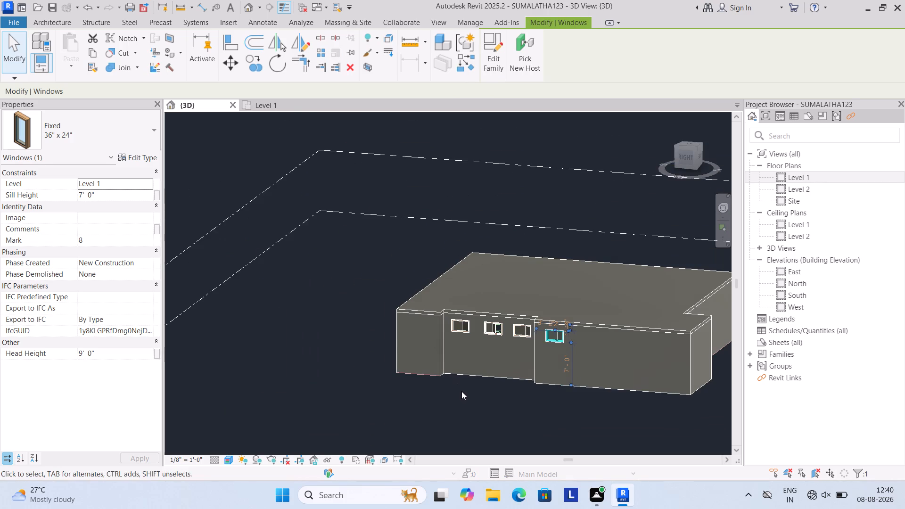
{"action": "key", "text": "Escape"}
{"action": "scroll", "coordinate": [466, 383], "scroll_direction": "down", "scroll_amount": 2}
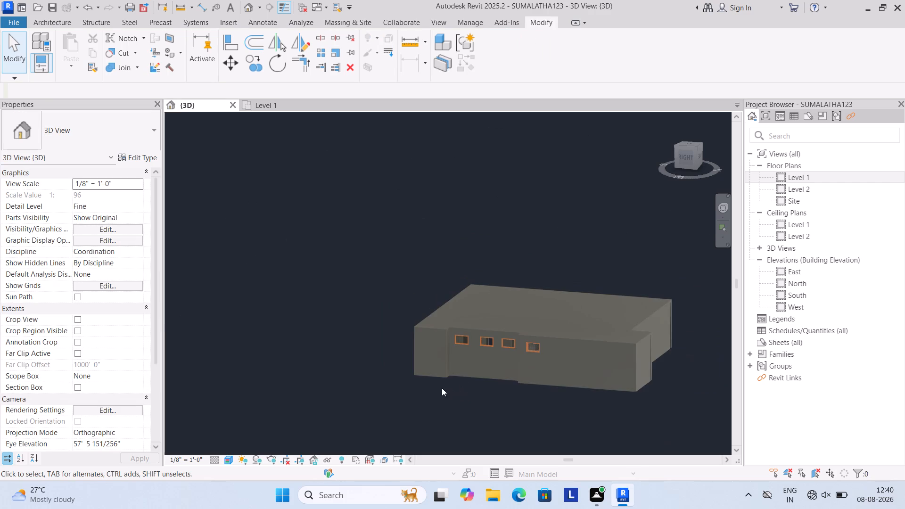
{"action": "scroll", "coordinate": [442, 385], "scroll_direction": "up", "scroll_amount": 4}
{"action": "scroll", "coordinate": [449, 384], "scroll_direction": "down", "scroll_amount": 1}
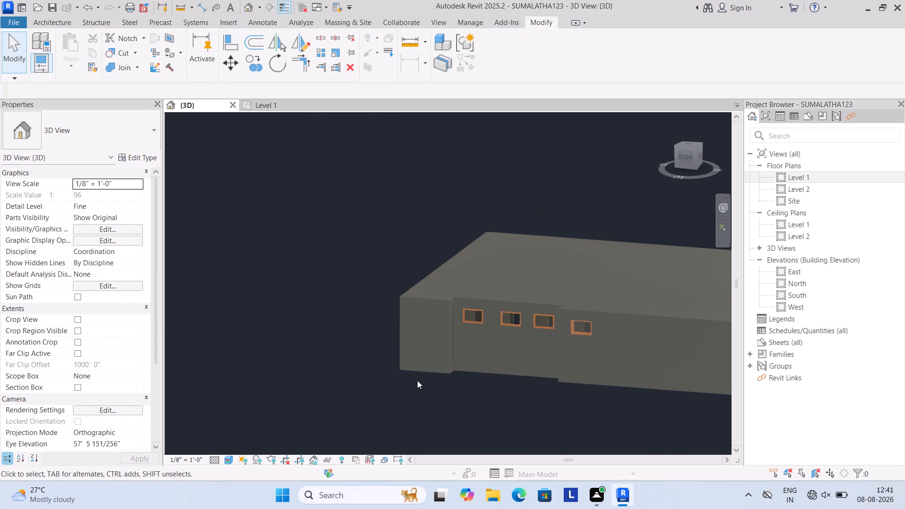
In the Level 1 floor plan, temporarily hide the exterior wall running alongside the conference room and the 10'x5' toilet.
{"action": "left_click", "coordinate": [279, 104]}
{"action": "scroll", "coordinate": [321, 226], "scroll_direction": "down", "scroll_amount": 4}
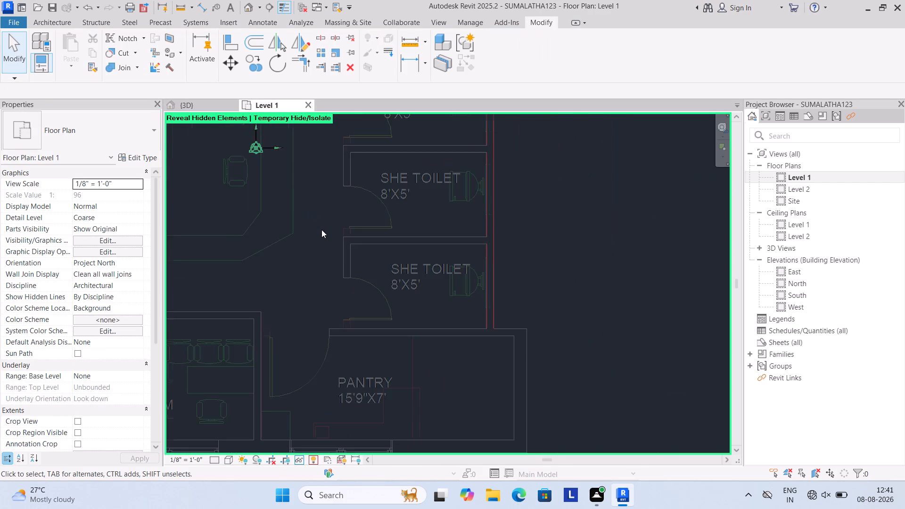
{"action": "scroll", "coordinate": [319, 232], "scroll_direction": "down", "scroll_amount": 4}
{"action": "middle_click_drag", "start_coordinate": [289, 250], "coordinate": [322, 258]}
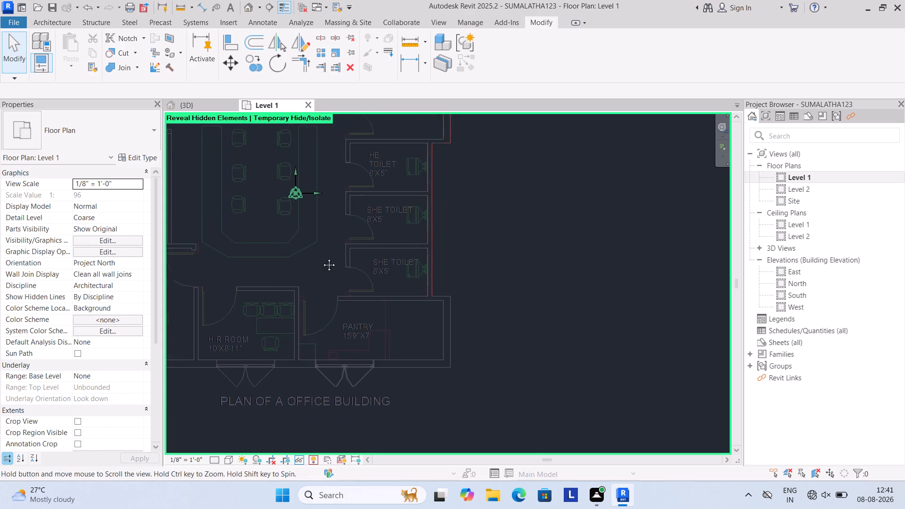
{"action": "middle_click_drag", "start_coordinate": [322, 258], "coordinate": [499, 251]}
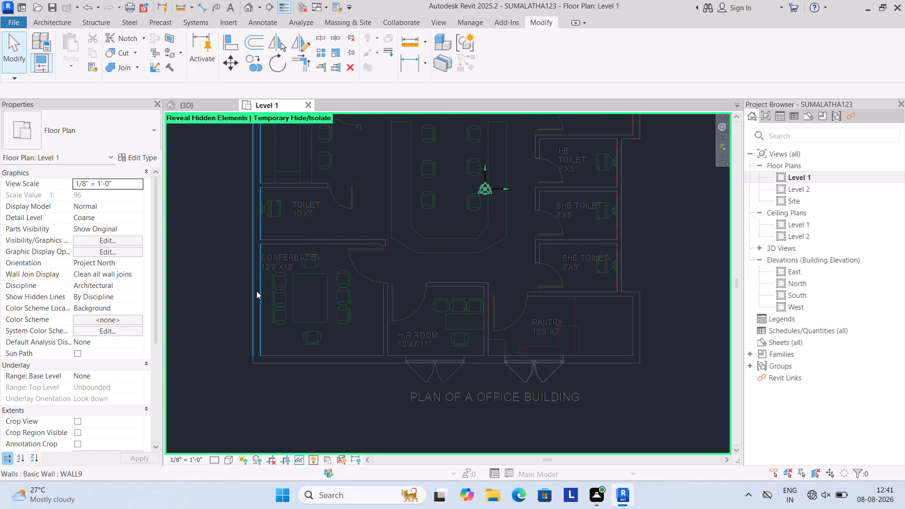
{"action": "type", "text": "HH"}
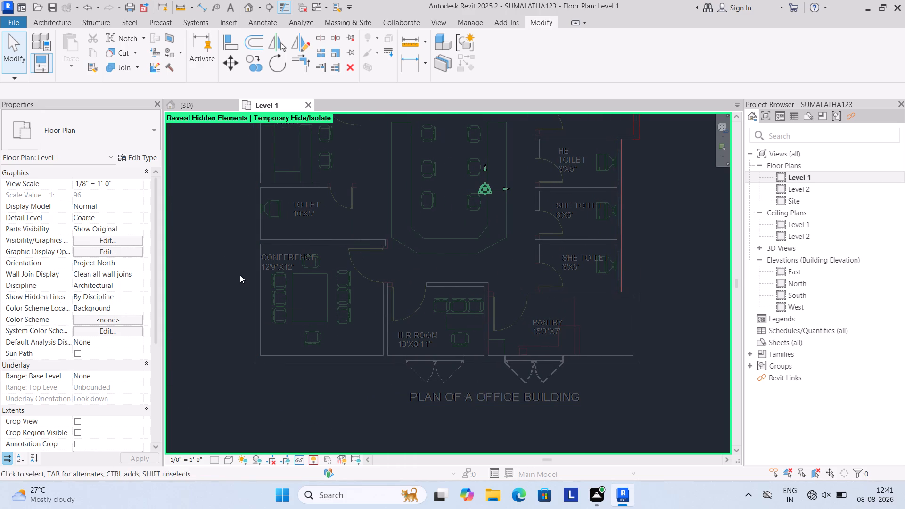
{"action": "type", "text": "HH"}
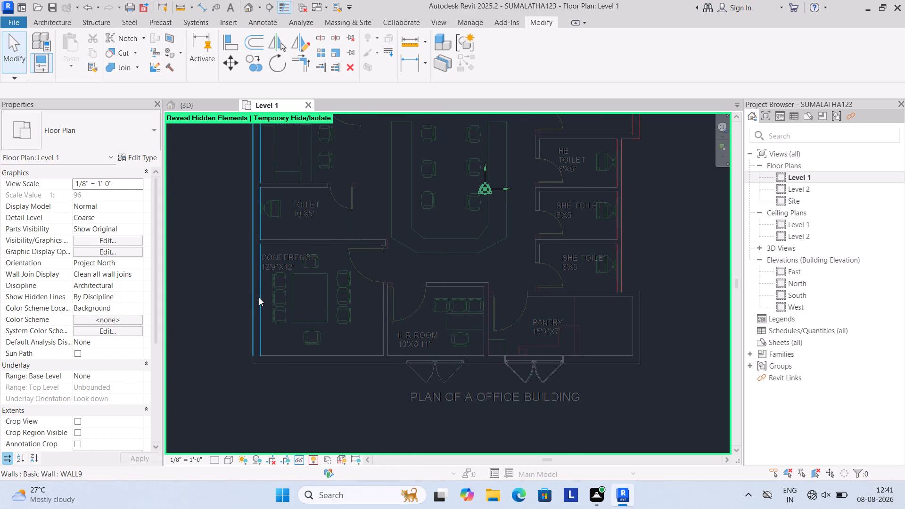
{"action": "left_click", "coordinate": [259, 297]}
{"action": "type", "text": "HH"}
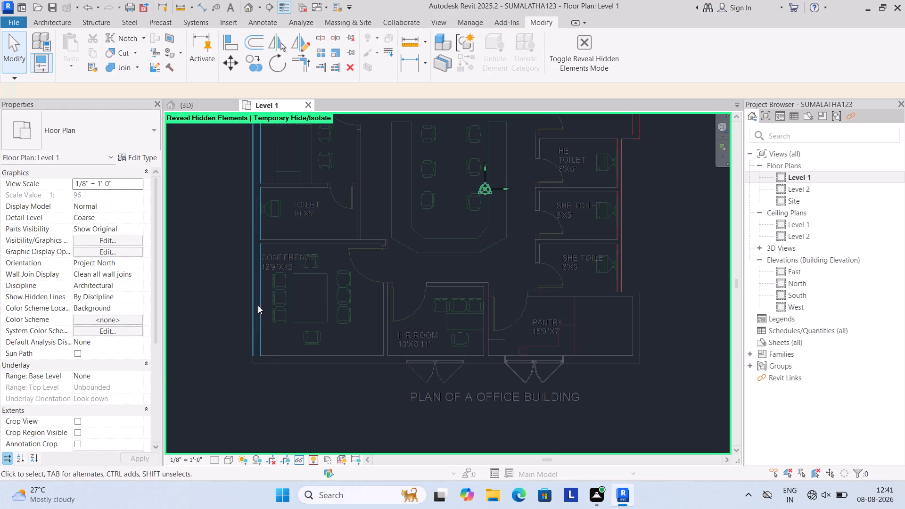
{"action": "scroll", "coordinate": [215, 280], "scroll_direction": "up", "scroll_amount": 3}
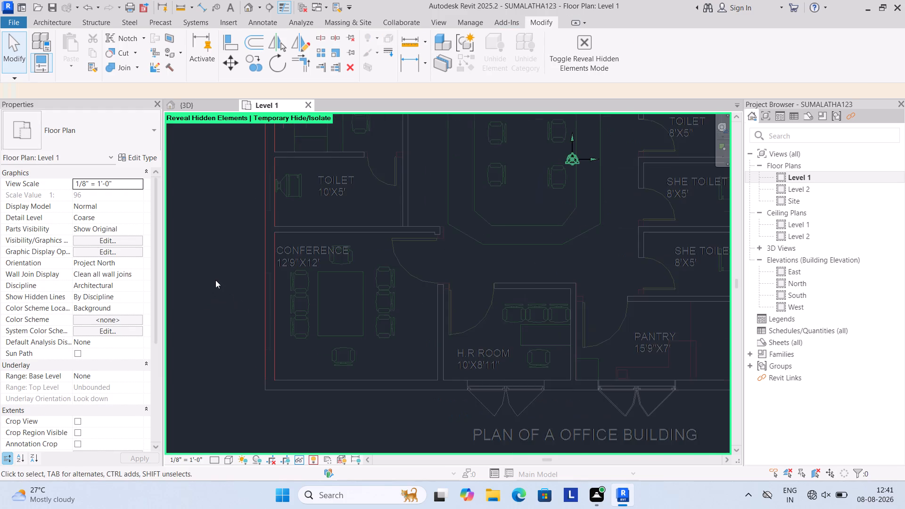
{"action": "scroll", "coordinate": [215, 280], "scroll_direction": "down", "scroll_amount": 1}
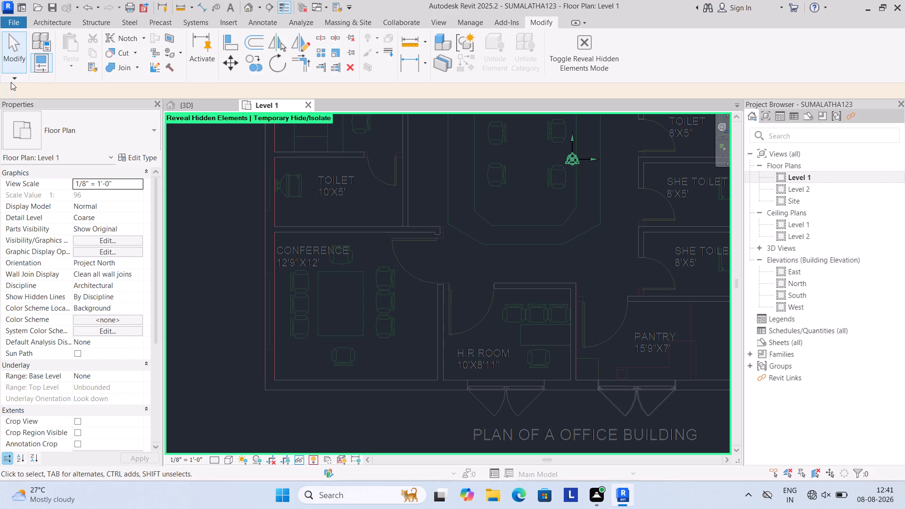
Start placing a window on Level 1, pick the Window-Casement-Double 3' type, and browse the other window types.
{"action": "left_click", "coordinate": [15, 52]}
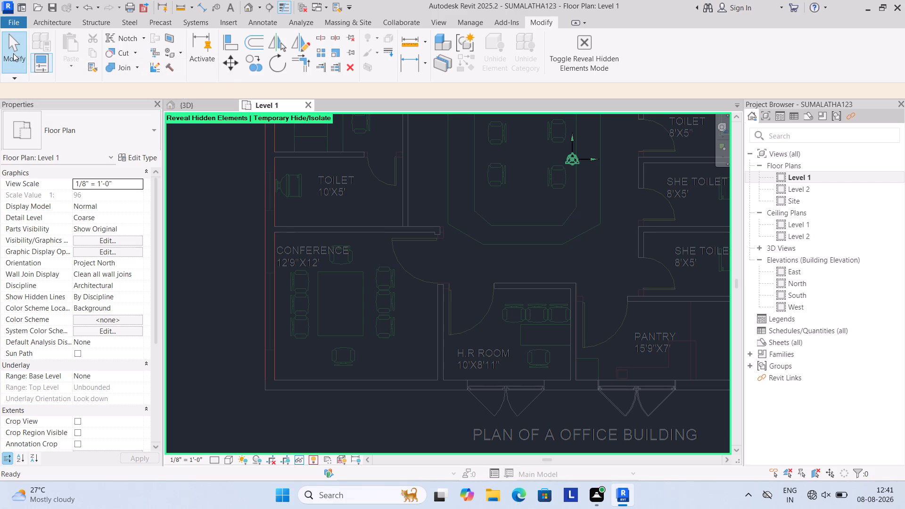
{"action": "left_click", "coordinate": [62, 24]}
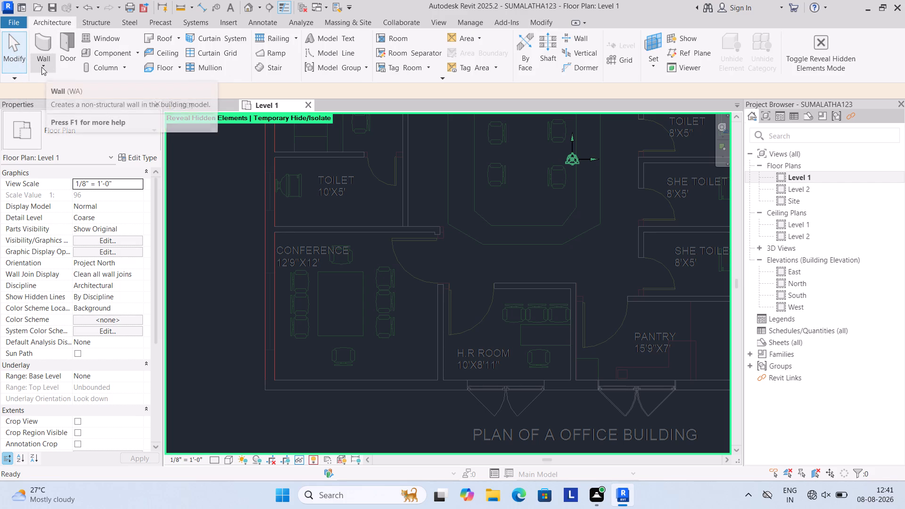
{"action": "left_click", "coordinate": [94, 36]}
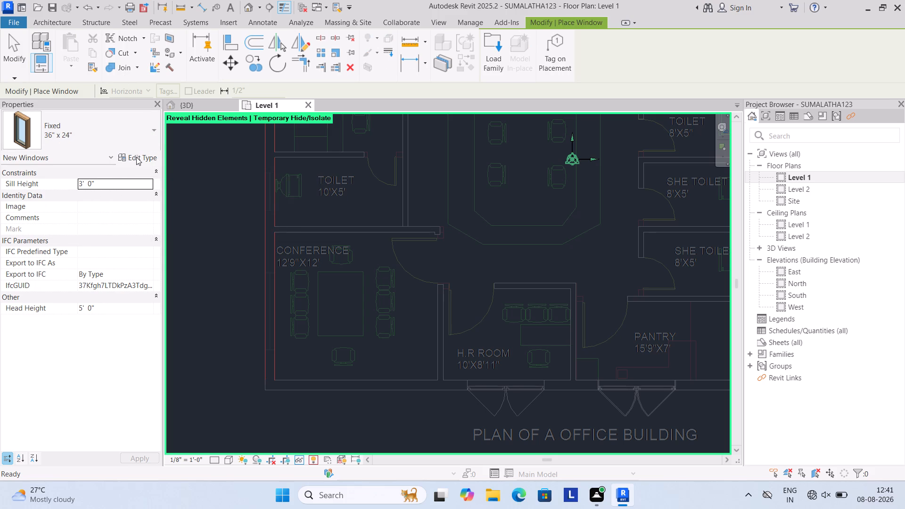
{"action": "left_click", "coordinate": [153, 129]}
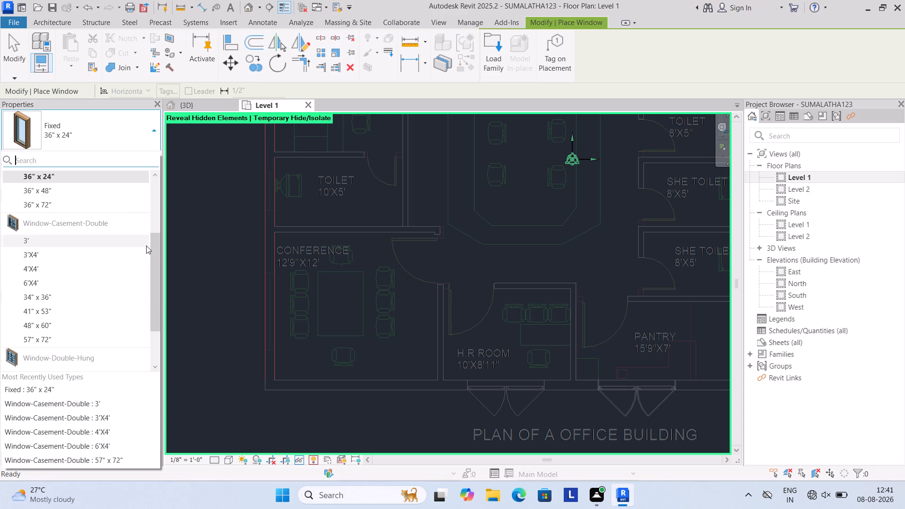
{"action": "left_click_drag", "start_coordinate": [154, 173], "coordinate": [154, 161]}
{"action": "triple_click", "coordinate": [153, 175]}
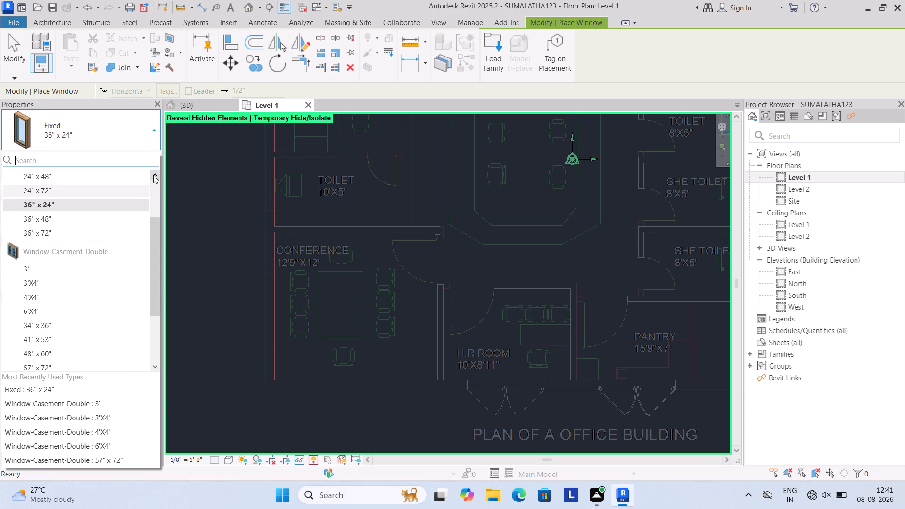
{"action": "triple_click", "coordinate": [153, 175]}
{"action": "left_click", "coordinate": [153, 175]}
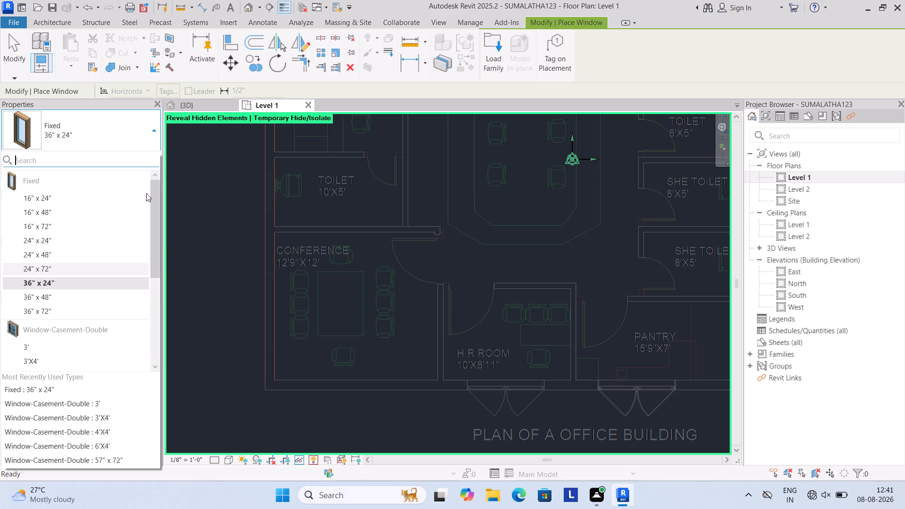
{"action": "left_click_drag", "start_coordinate": [157, 273], "coordinate": [157, 291]}
{"action": "left_click_drag", "start_coordinate": [152, 286], "coordinate": [150, 295]}
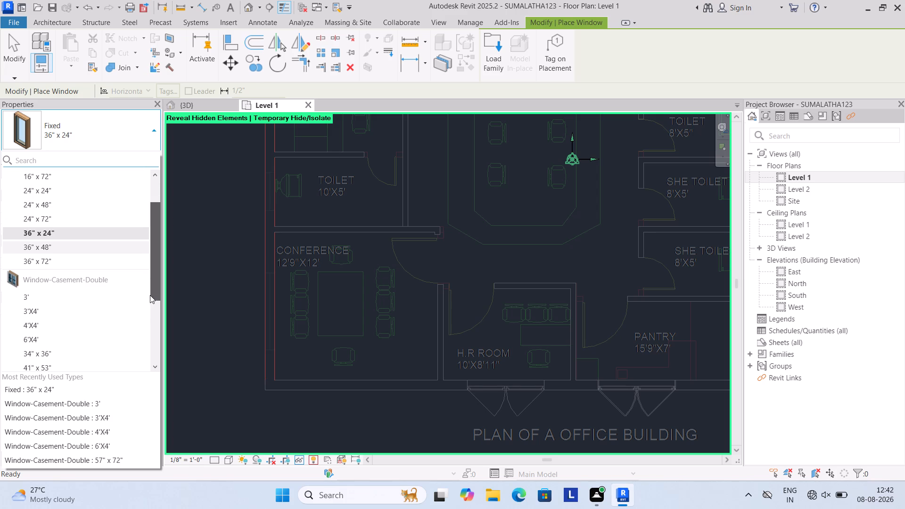
{"action": "left_click_drag", "start_coordinate": [150, 295], "coordinate": [149, 297]}
{"action": "left_click_drag", "start_coordinate": [149, 285], "coordinate": [149, 290]}
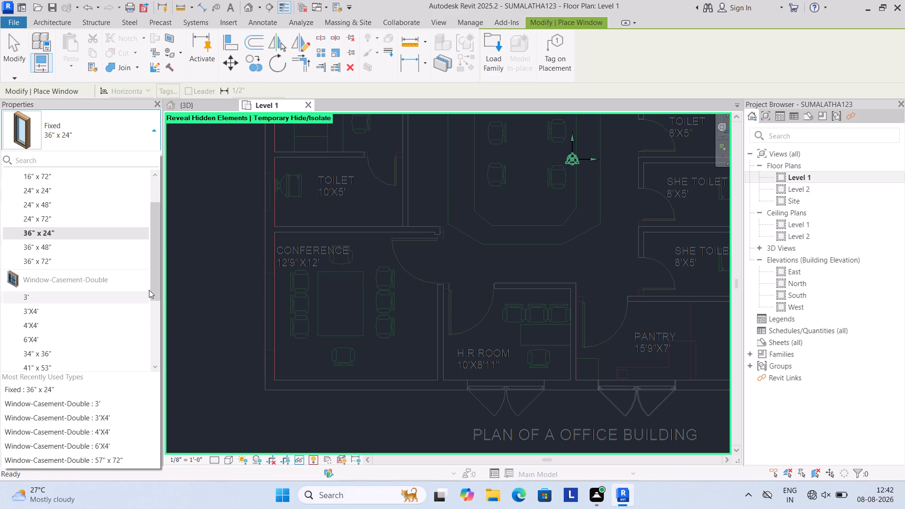
{"action": "left_click_drag", "start_coordinate": [149, 290], "coordinate": [148, 298]}
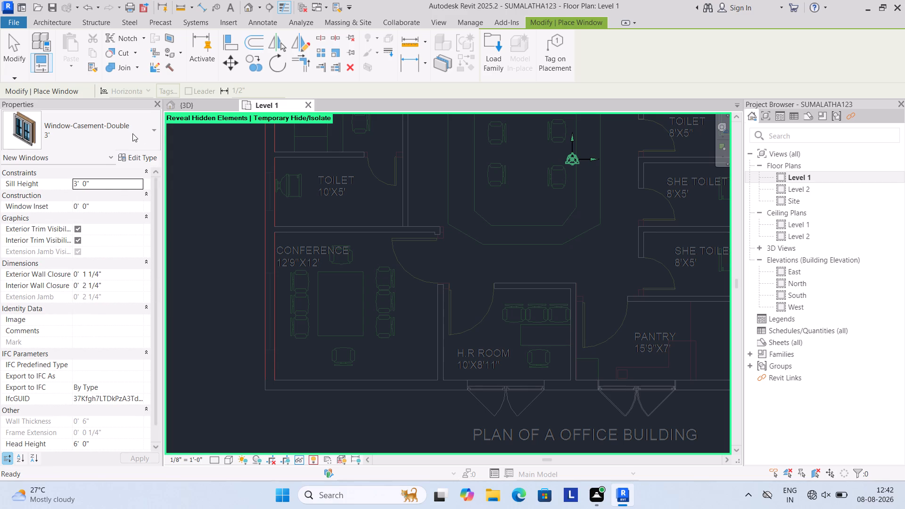
{"action": "left_click", "coordinate": [155, 129]}
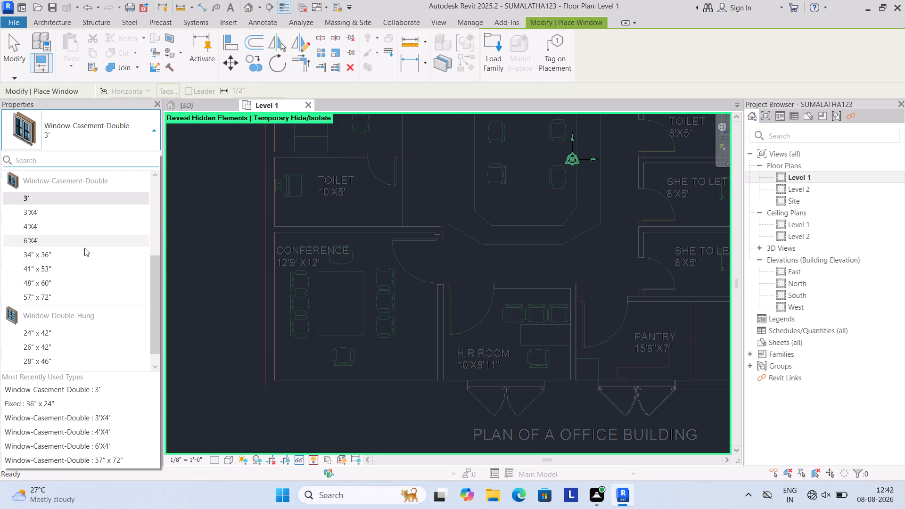
{"action": "left_click", "coordinate": [152, 175]}
{"action": "left_click", "coordinate": [152, 175]}
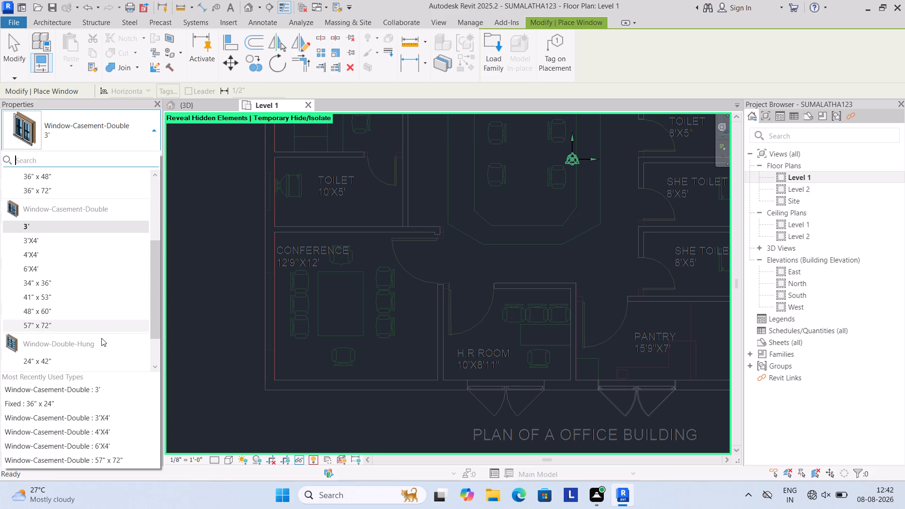
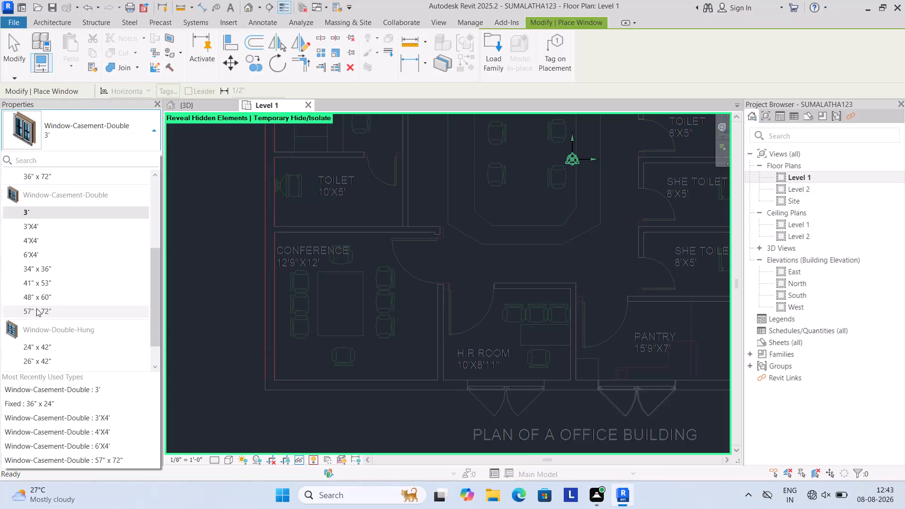
Duplicate the Window-Casement-Double 57" x 72" window type as a new type named 96"X5'.
{"action": "left_click", "coordinate": [35, 312]}
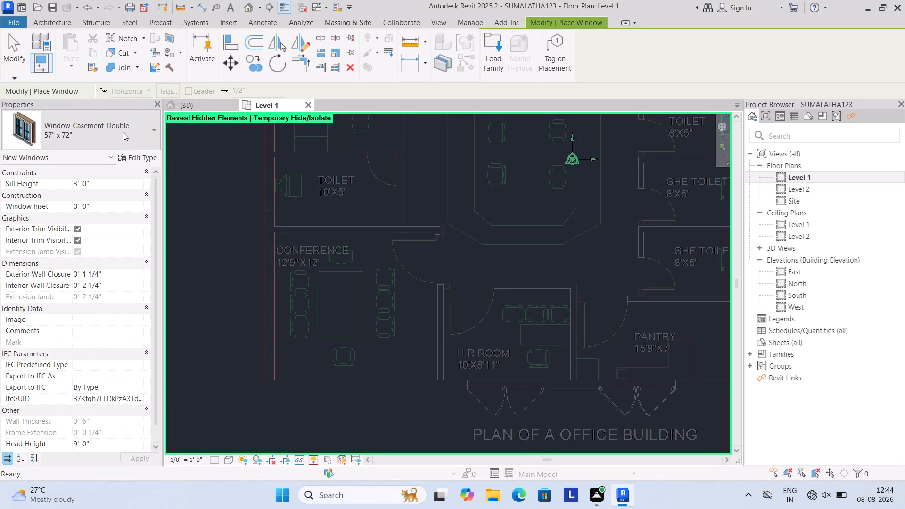
{"action": "left_click", "coordinate": [141, 158]}
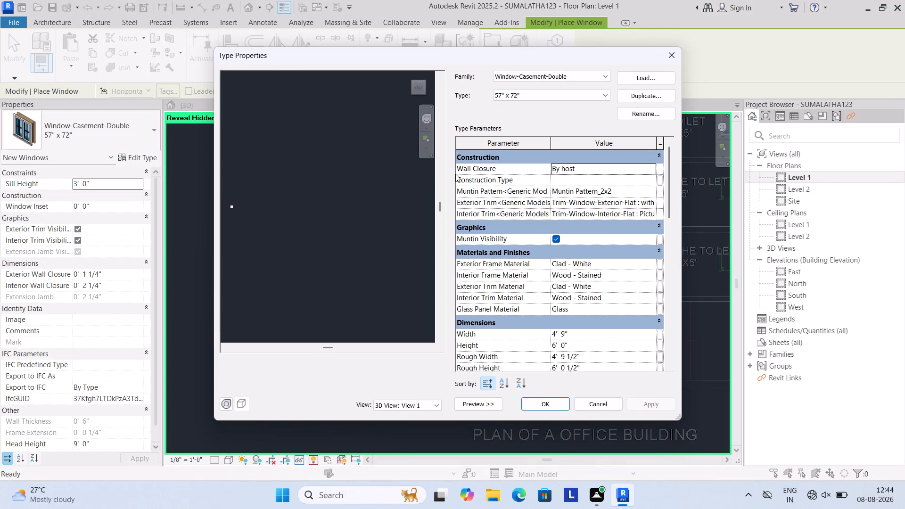
{"action": "left_click", "coordinate": [652, 92]}
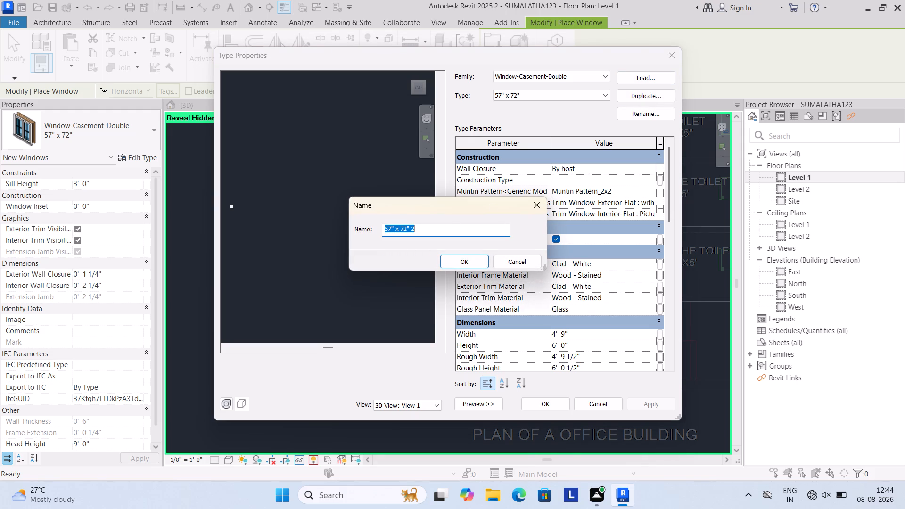
{"action": "key", "text": "BackSpace"}
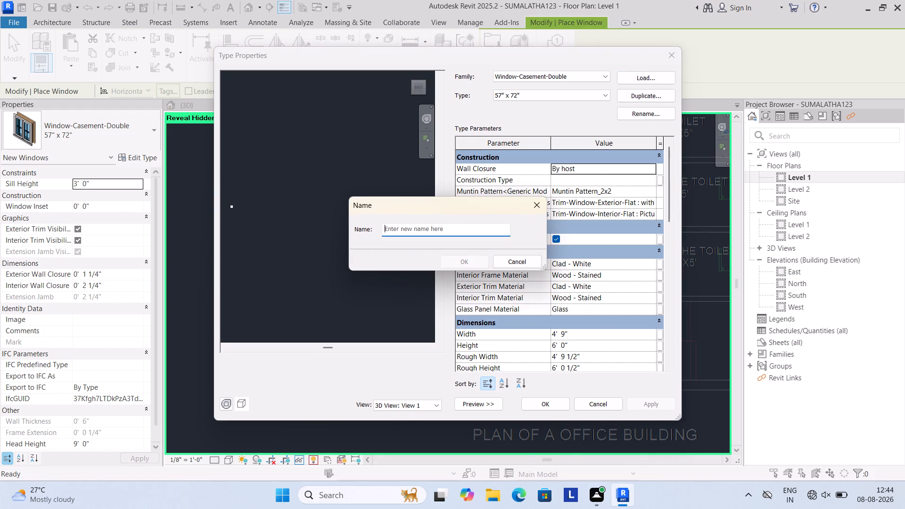
{"action": "key", "text": "9"}
{"action": "key", "text": "6"}
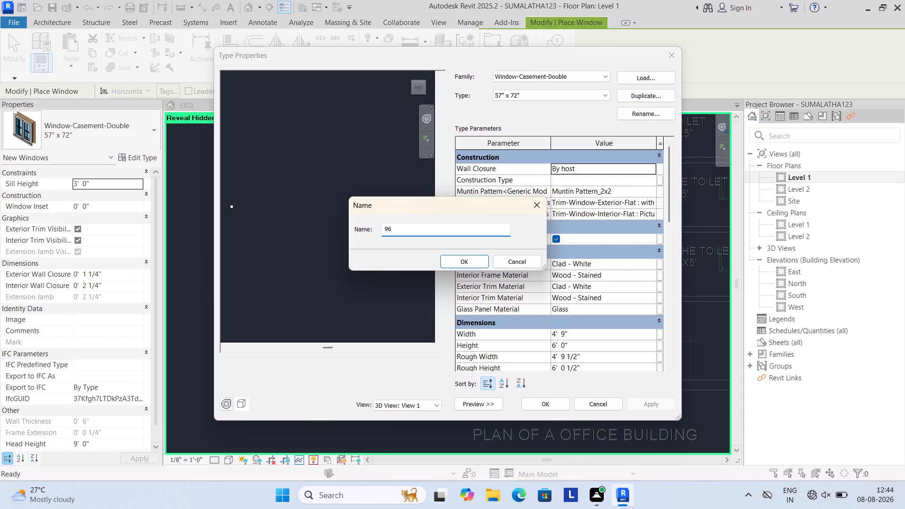
{"action": "key", "text": "apostrophe"}
{"action": "key", "text": "x"}
{"action": "key", "text": "BackSpace"}
{"action": "key", "text": "BackSpace"}
{"action": "key", "text": "shift+quotedbl"}
{"action": "key", "text": "x"}
{"action": "key", "text": "5"}
{"action": "key", "text": "apostrophe"}
{"action": "left_click", "coordinate": [460, 258]}
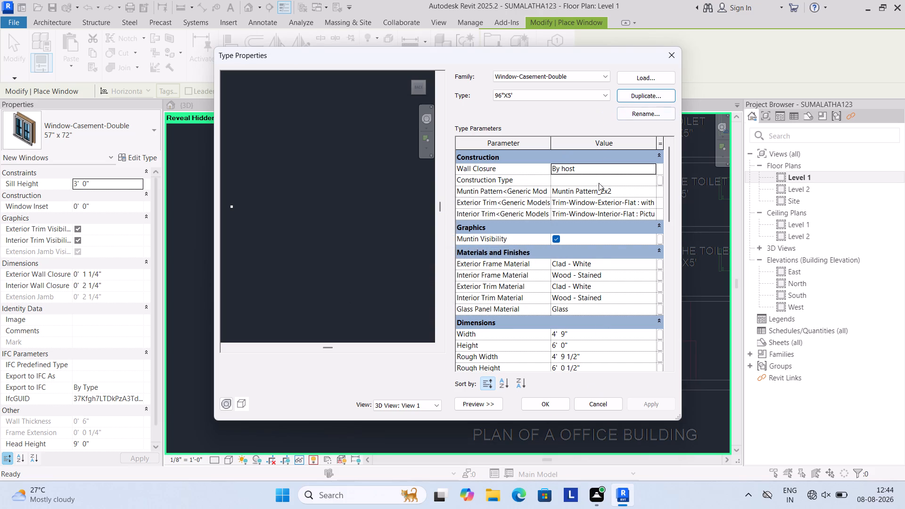
{"action": "left_click", "coordinate": [548, 404]}
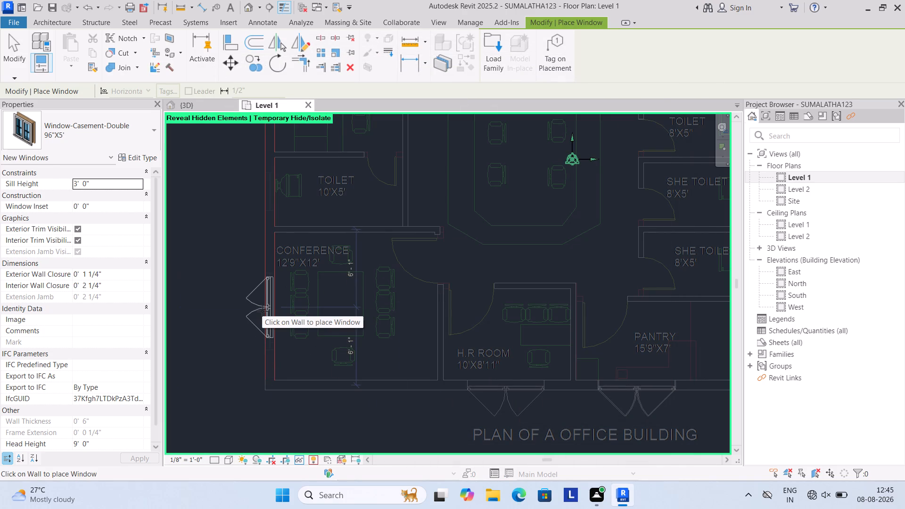
Duplicate the 96"X5' double casement window type as a new type named 96"X1O', with the letter O.
{"action": "left_click", "coordinate": [141, 154]}
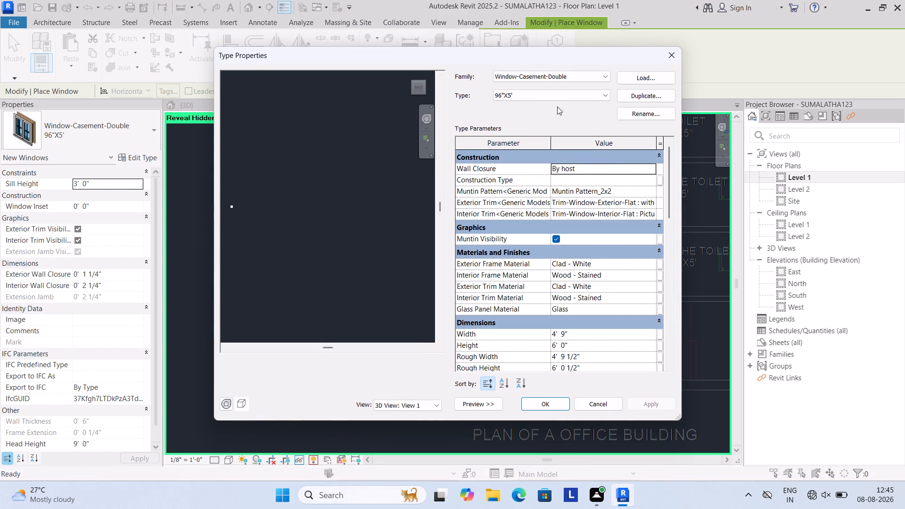
{"action": "left_click", "coordinate": [545, 94]}
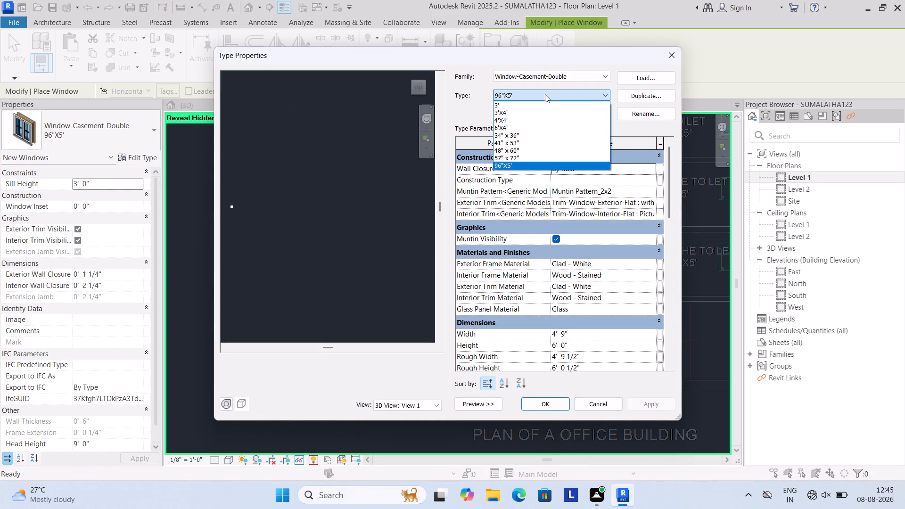
{"action": "left_click", "coordinate": [628, 95]}
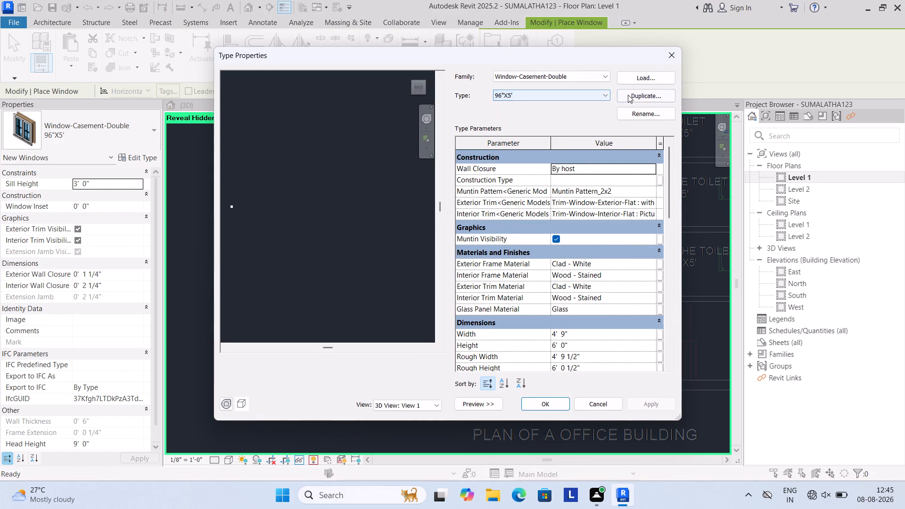
{"action": "left_click", "coordinate": [643, 97]}
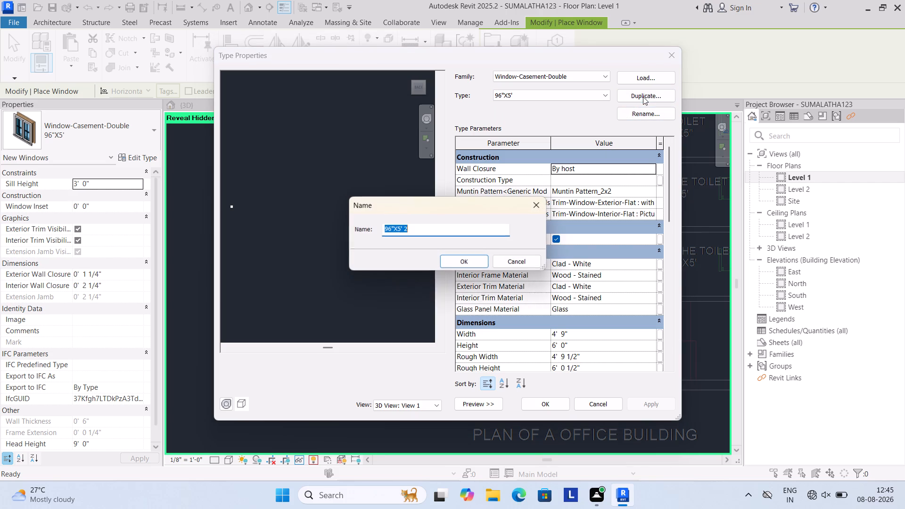
{"action": "left_click", "coordinate": [416, 228]}
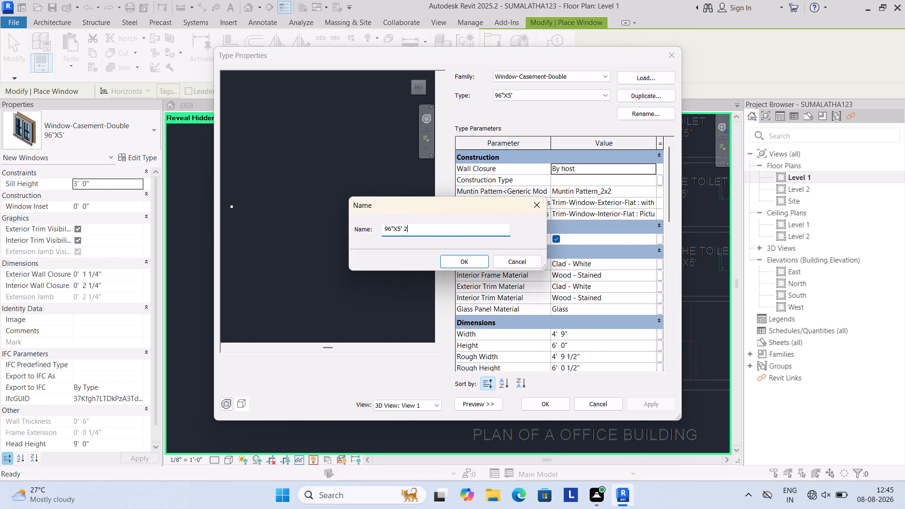
{"action": "key", "text": "BackSpace"}
{"action": "key", "text": "BackSpace"}
{"action": "key", "text": "BackSpace"}
{"action": "key", "text": "BackSpace"}
{"action": "type", "text": "1O"}
{"action": "key", "text": "apostrophe"}
{"action": "left_click", "coordinate": [462, 263]}
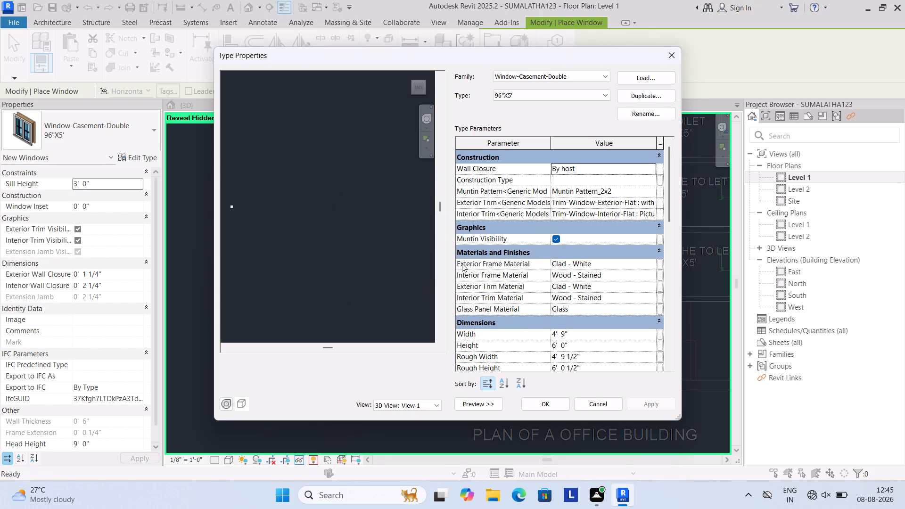
{"action": "left_click", "coordinate": [551, 403]}
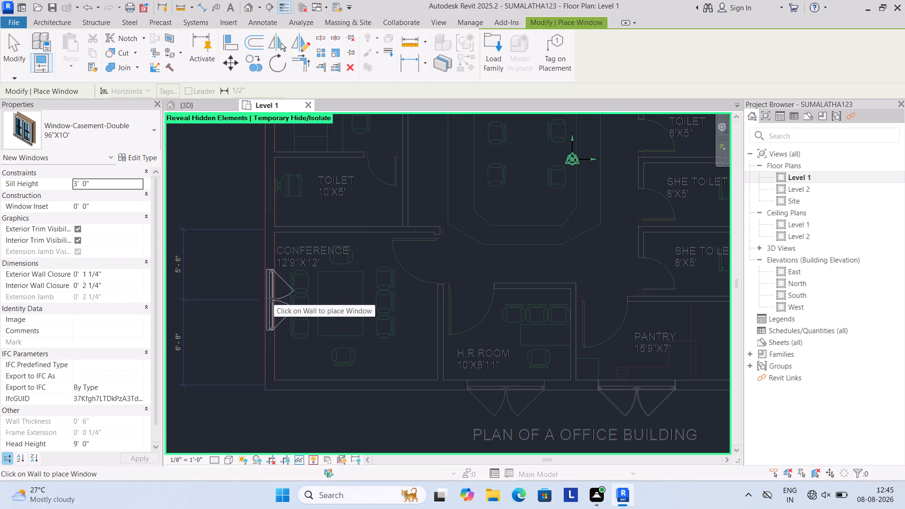
Duplicate the 96"X1O' double casement window type as a new type named 96'X10'.
{"action": "left_click", "coordinate": [144, 156]}
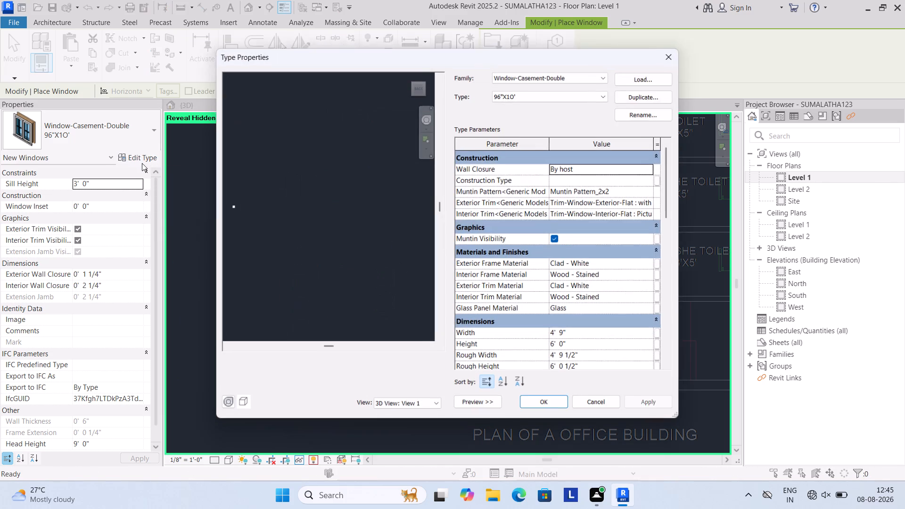
{"action": "left_click", "coordinate": [637, 99]}
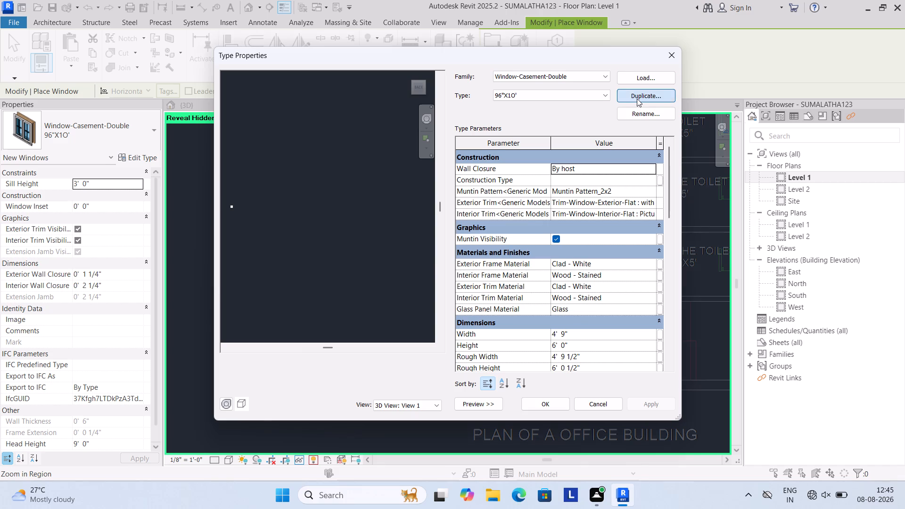
{"action": "left_click", "coordinate": [425, 228]}
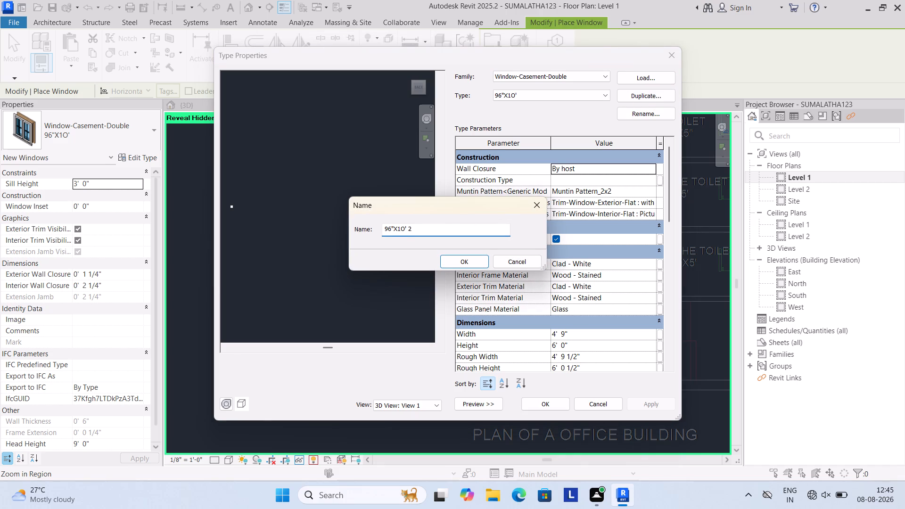
{"action": "key", "text": "BackSpace"}
{"action": "key", "text": "BackSpace"}
{"action": "key", "text": "BackSpace"}
{"action": "key", "text": "BackSpace"}
{"action": "key", "text": "BackSpace"}
{"action": "key", "text": "BackSpace"}
{"action": "key", "text": "BackSpace"}
{"action": "key", "text": "apostrophe"}
{"action": "key", "text": "x"}
{"action": "type", "text": "10"}
{"action": "key", "text": "apostrophe"}
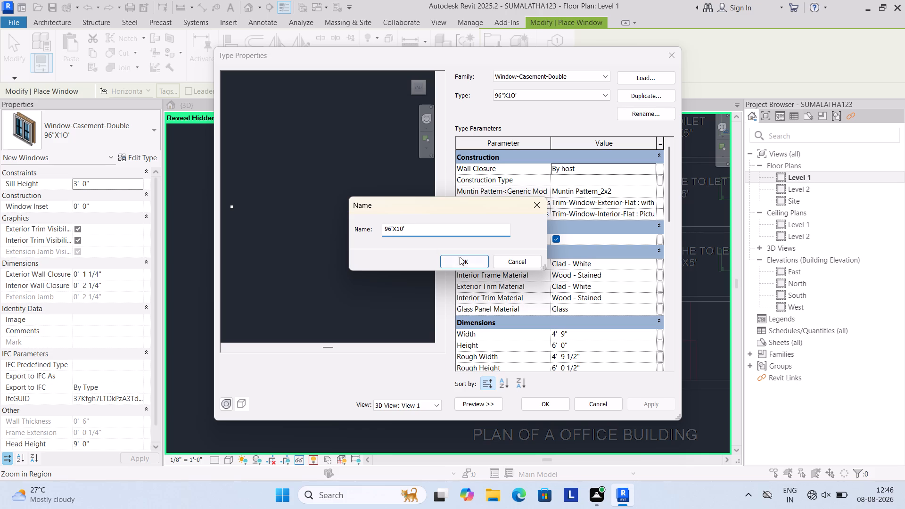
{"action": "left_click", "coordinate": [461, 257]}
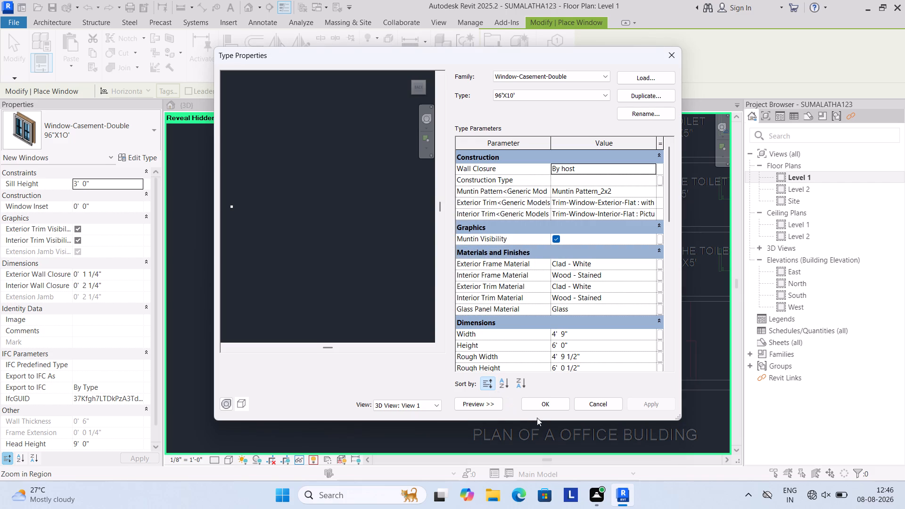
{"action": "left_click", "coordinate": [542, 407]}
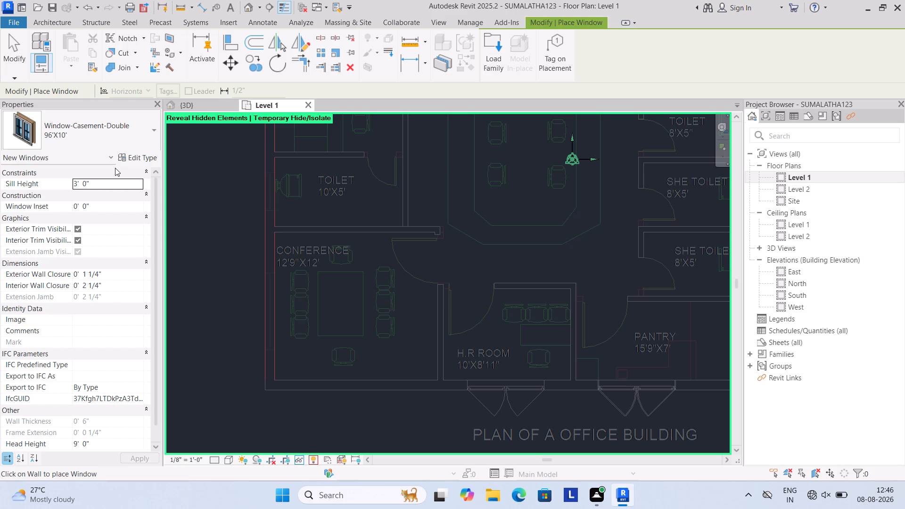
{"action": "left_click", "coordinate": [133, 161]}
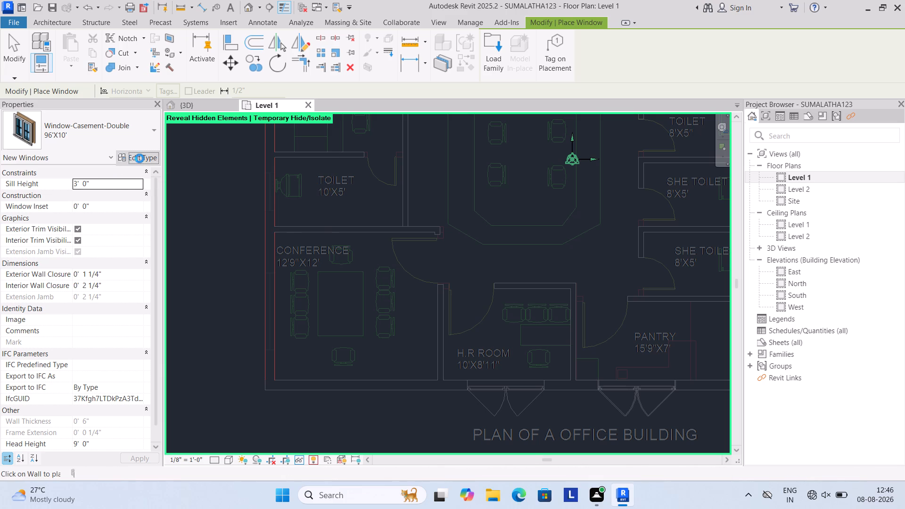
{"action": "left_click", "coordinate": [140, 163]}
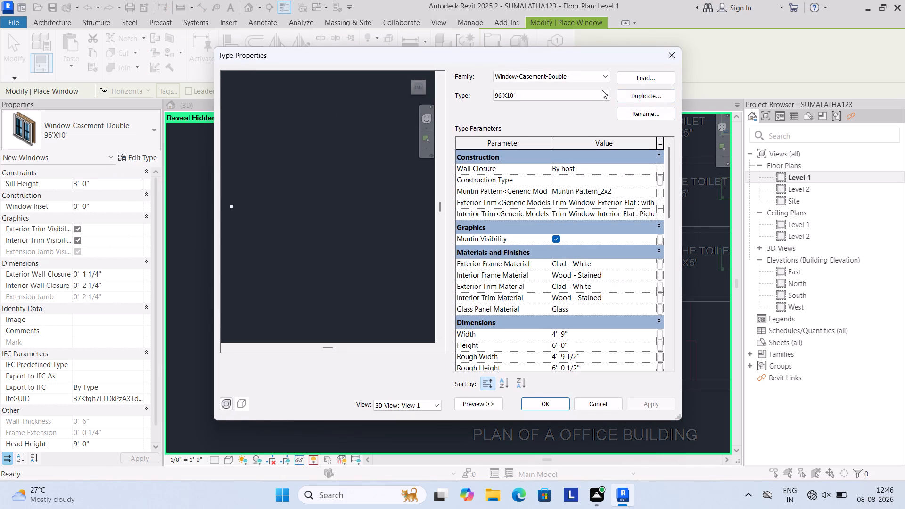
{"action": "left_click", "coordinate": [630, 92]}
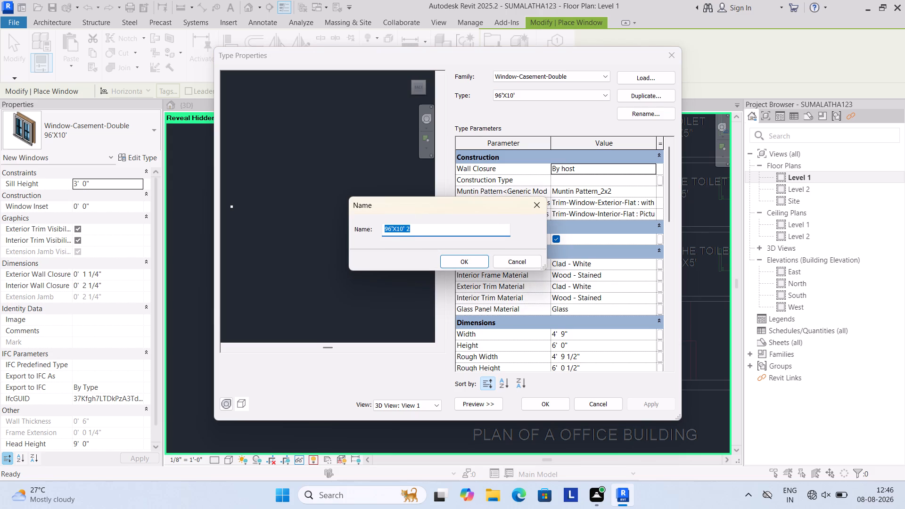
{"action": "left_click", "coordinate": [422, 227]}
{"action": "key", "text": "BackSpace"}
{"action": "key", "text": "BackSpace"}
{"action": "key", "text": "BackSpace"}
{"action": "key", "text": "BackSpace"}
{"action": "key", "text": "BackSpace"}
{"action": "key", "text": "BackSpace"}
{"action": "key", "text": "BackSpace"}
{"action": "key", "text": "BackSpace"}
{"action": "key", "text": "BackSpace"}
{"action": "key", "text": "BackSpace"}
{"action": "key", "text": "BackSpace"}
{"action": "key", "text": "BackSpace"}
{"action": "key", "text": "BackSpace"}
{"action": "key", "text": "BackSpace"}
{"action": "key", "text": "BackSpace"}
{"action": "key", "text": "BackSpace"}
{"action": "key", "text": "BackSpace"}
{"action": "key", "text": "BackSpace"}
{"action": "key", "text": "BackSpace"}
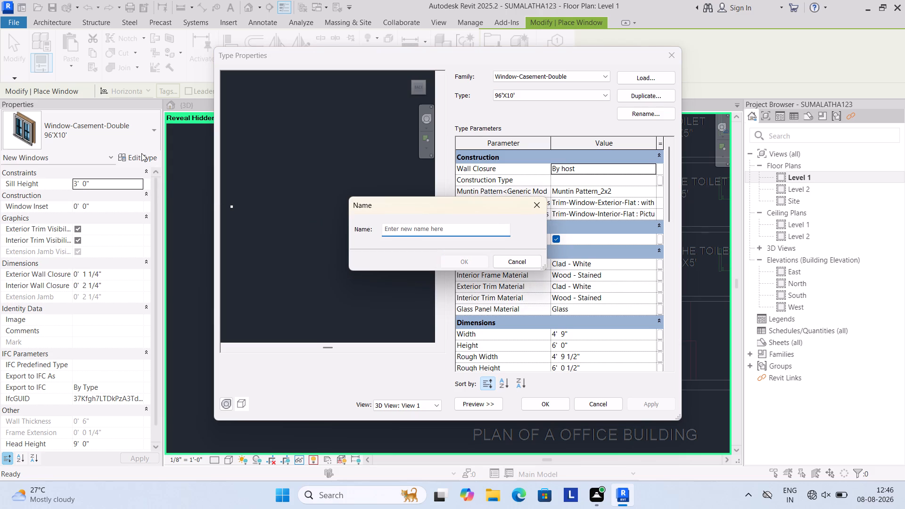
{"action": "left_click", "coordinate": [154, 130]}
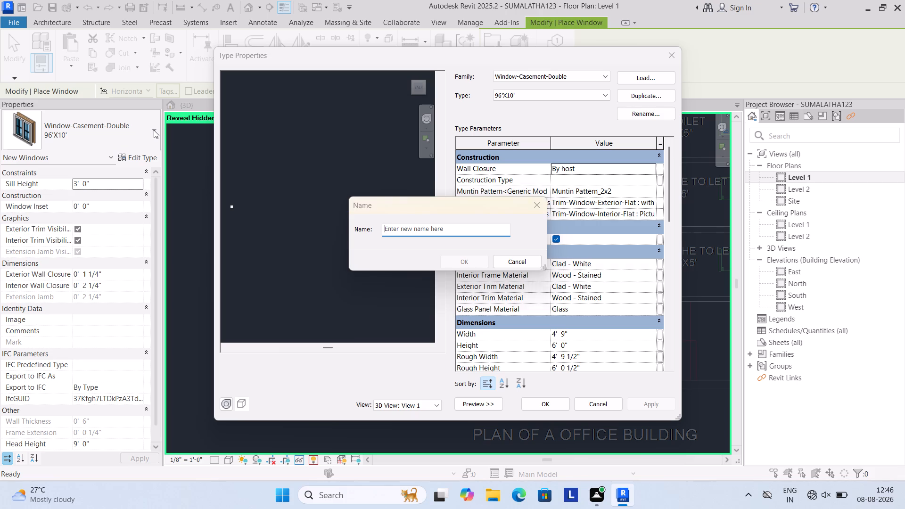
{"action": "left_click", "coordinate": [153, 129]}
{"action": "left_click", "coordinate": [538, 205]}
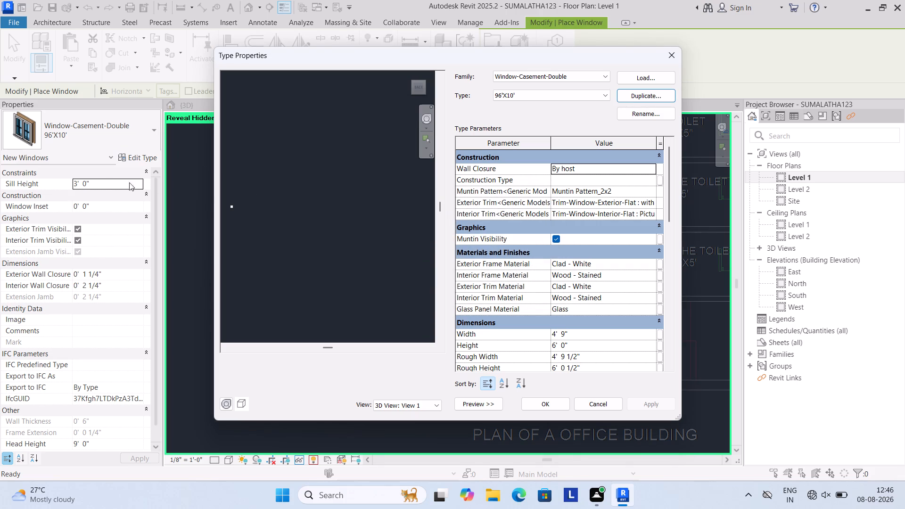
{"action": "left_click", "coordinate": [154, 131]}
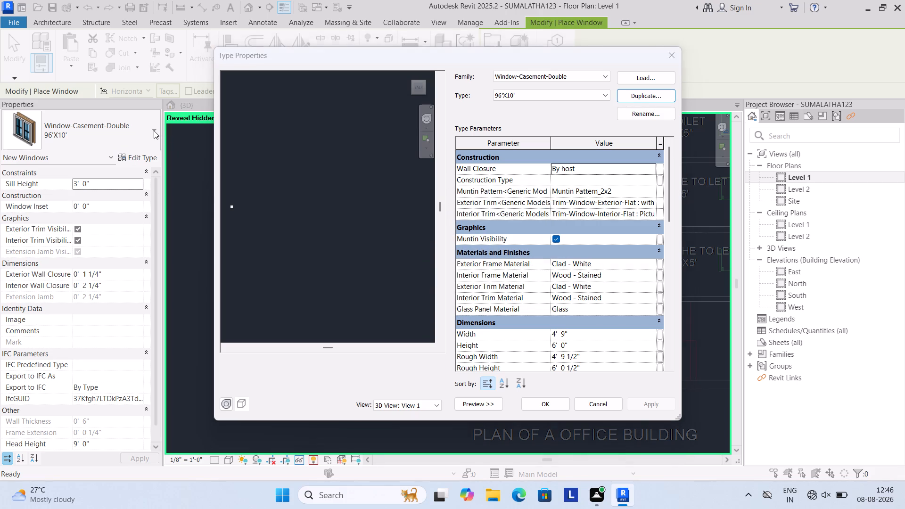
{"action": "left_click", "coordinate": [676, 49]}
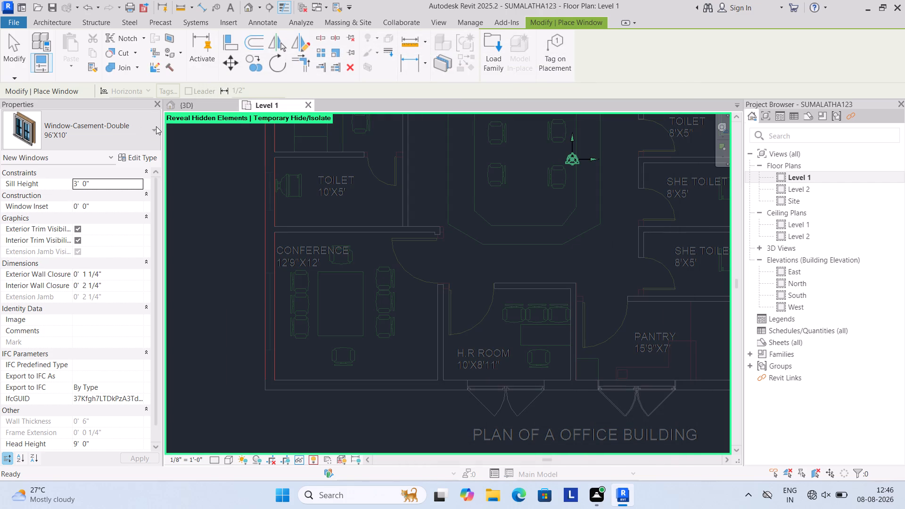
Duplicate the 96'X10' double casement window type, accepting the suggested name for the copy.
{"action": "left_click", "coordinate": [156, 126]}
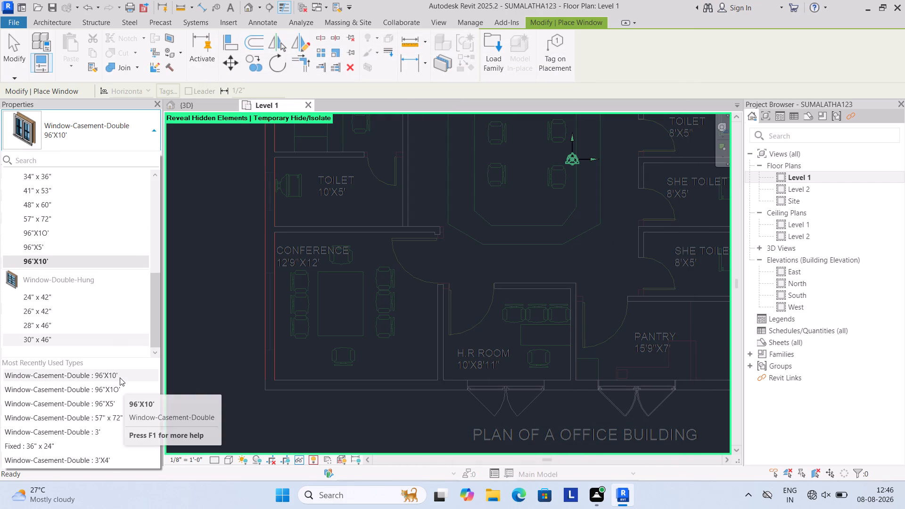
{"action": "left_click", "coordinate": [119, 378]}
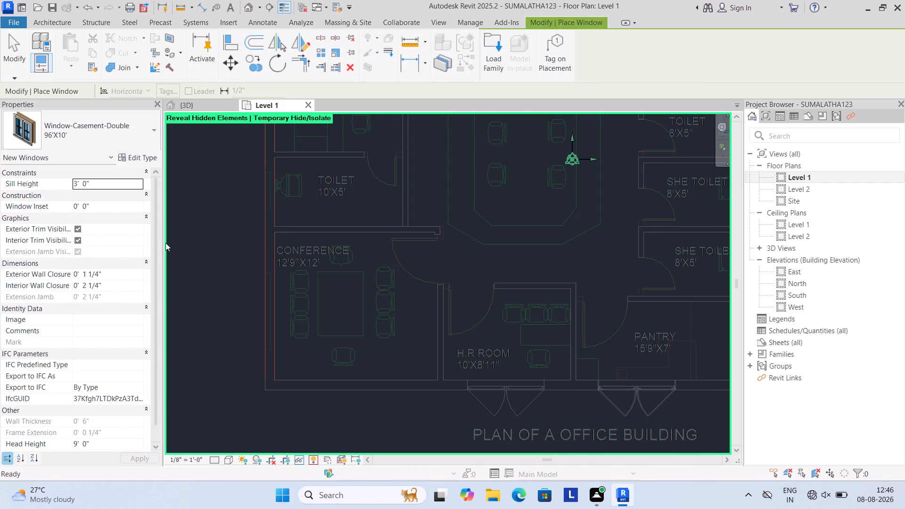
{"action": "left_click", "coordinate": [146, 156]}
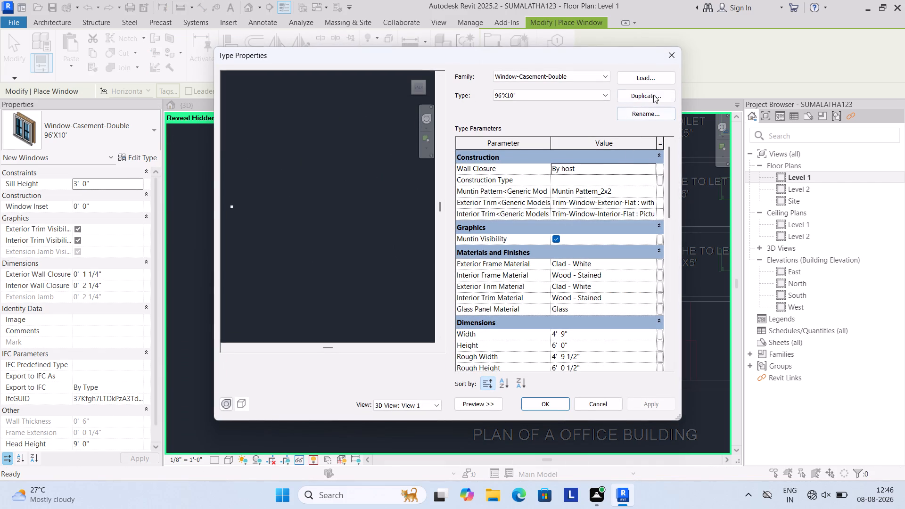
{"action": "left_click", "coordinate": [653, 95]}
{"action": "left_click", "coordinate": [472, 262]}
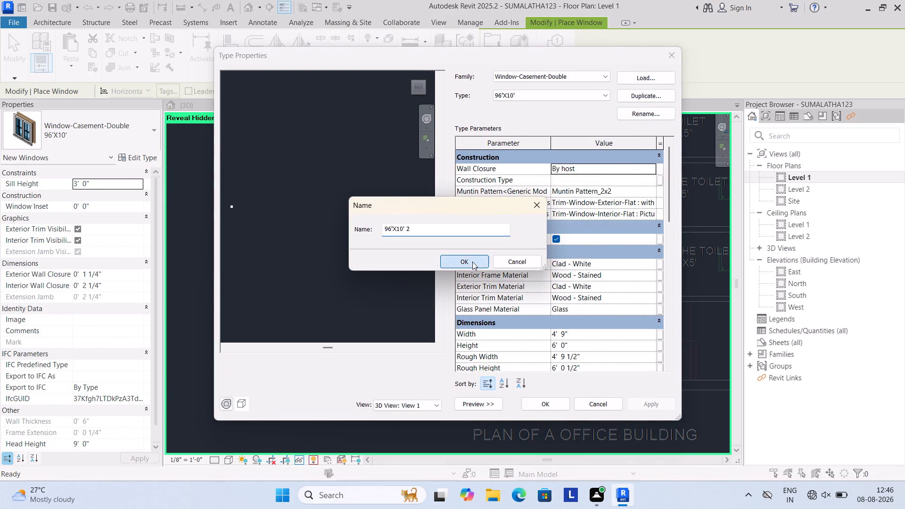
{"action": "left_click", "coordinate": [556, 406]}
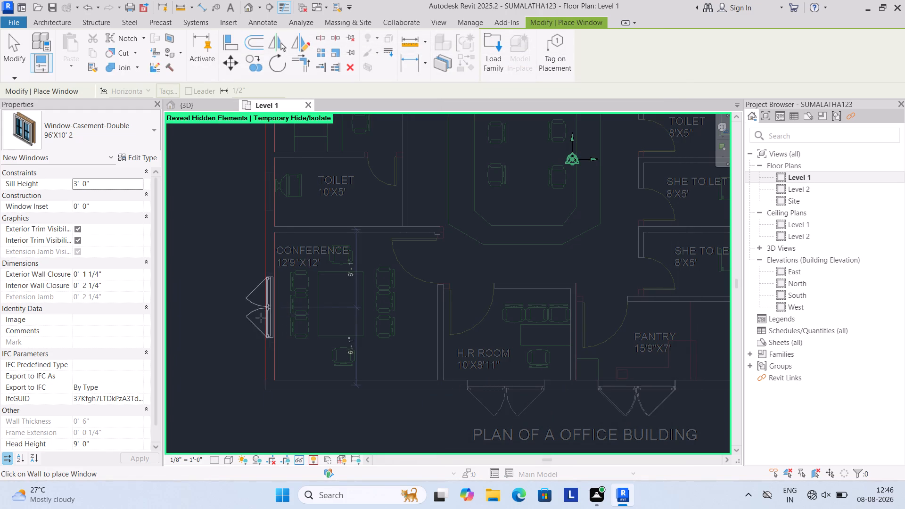
Duplicate the 96'X10' 2 double casement window type, accepting the suggested name for the copy.
{"action": "left_click", "coordinate": [155, 127]}
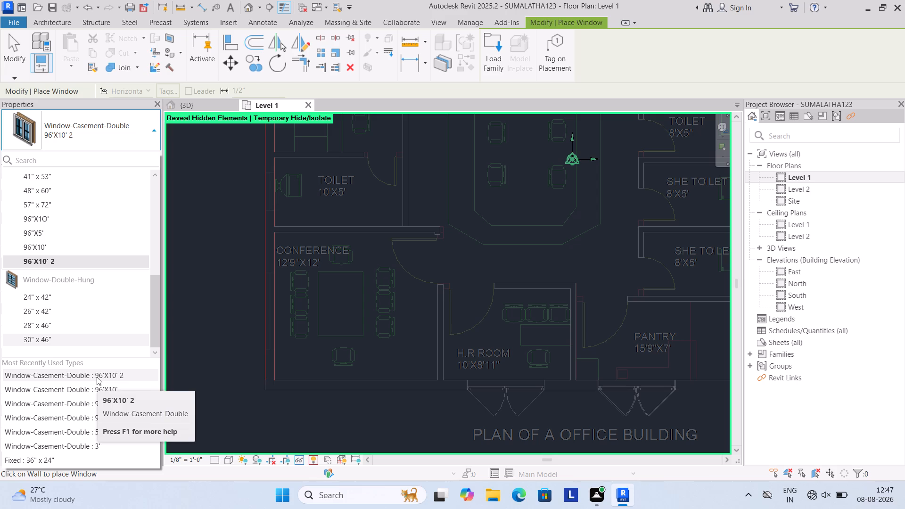
{"action": "left_click", "coordinate": [97, 377]}
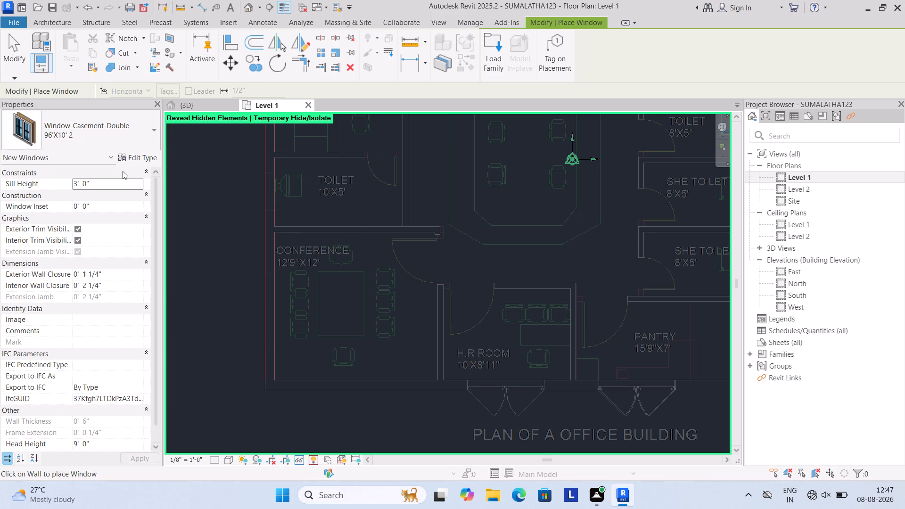
{"action": "left_click", "coordinate": [136, 157]}
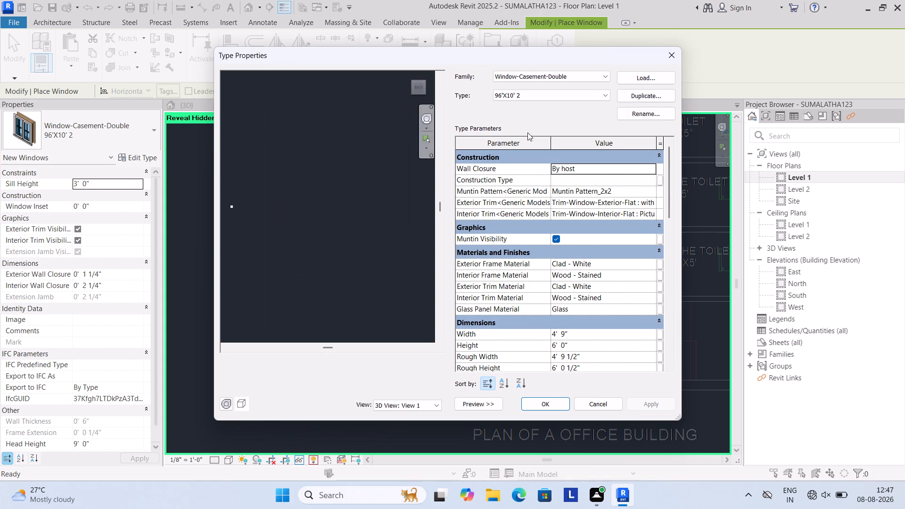
{"action": "left_click", "coordinate": [635, 94]}
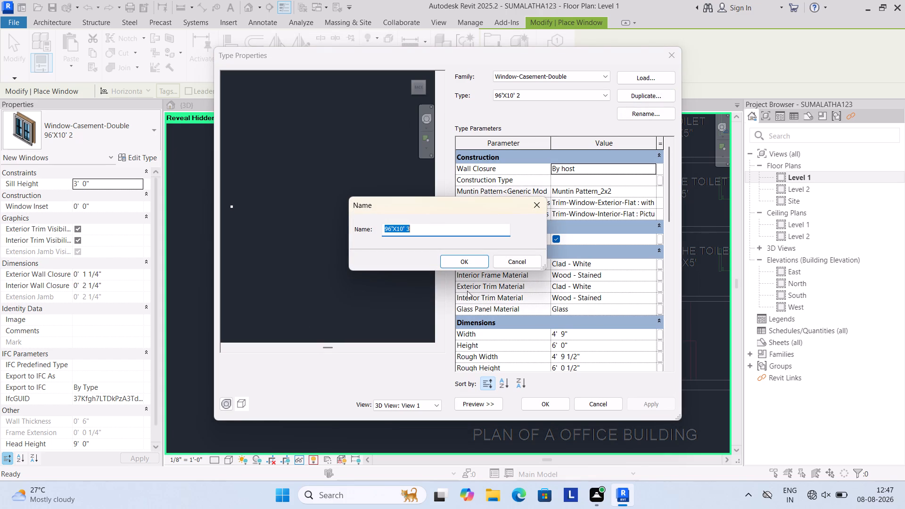
{"action": "scroll", "coordinate": [603, 354], "scroll_direction": "up", "scroll_amount": 2}
{"action": "scroll", "coordinate": [603, 353], "scroll_direction": "down", "scroll_amount": 3}
{"action": "left_click", "coordinate": [593, 335]}
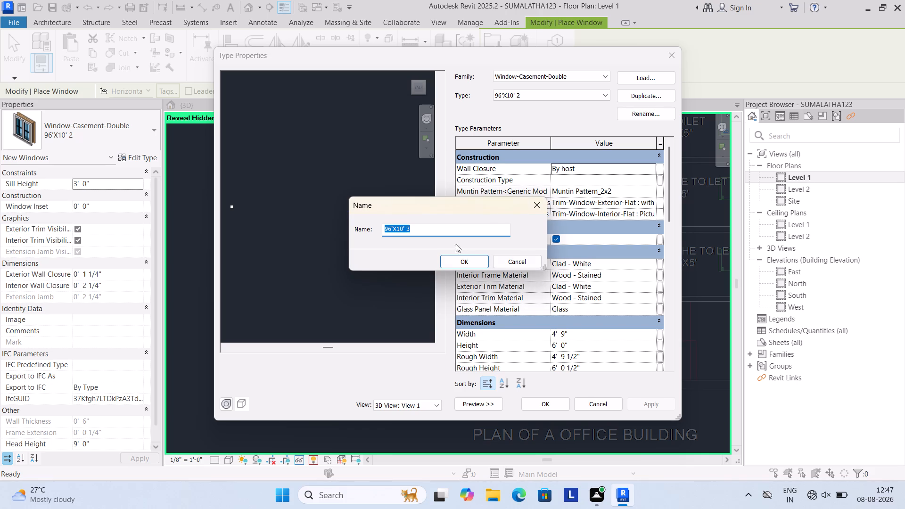
{"action": "left_click", "coordinate": [453, 255]}
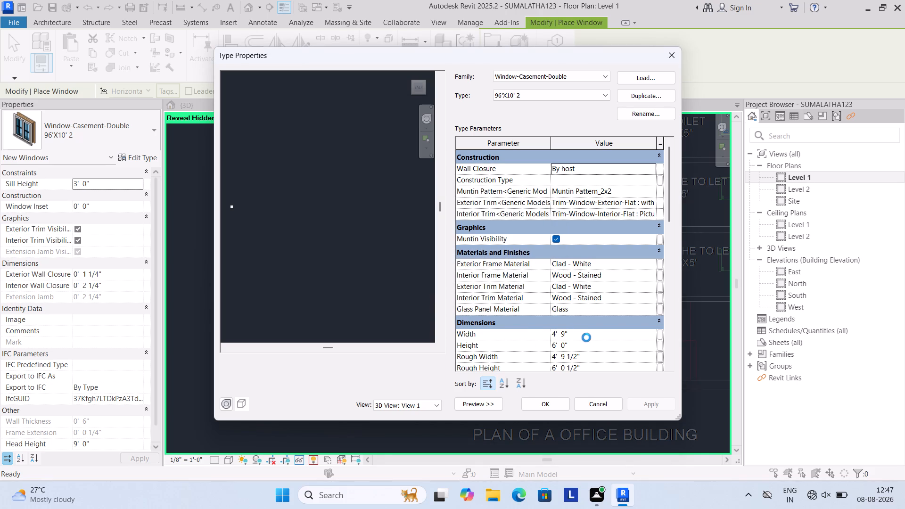
Set the width of the newly duplicated double casement window type to 8'.
{"action": "left_click", "coordinate": [581, 336]}
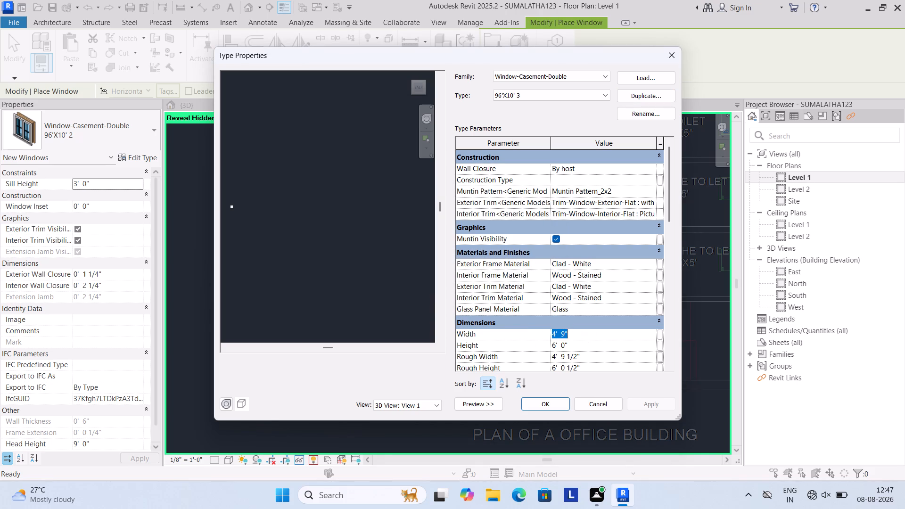
{"action": "key", "text": "BackSpace"}
{"action": "key", "text": "8"}
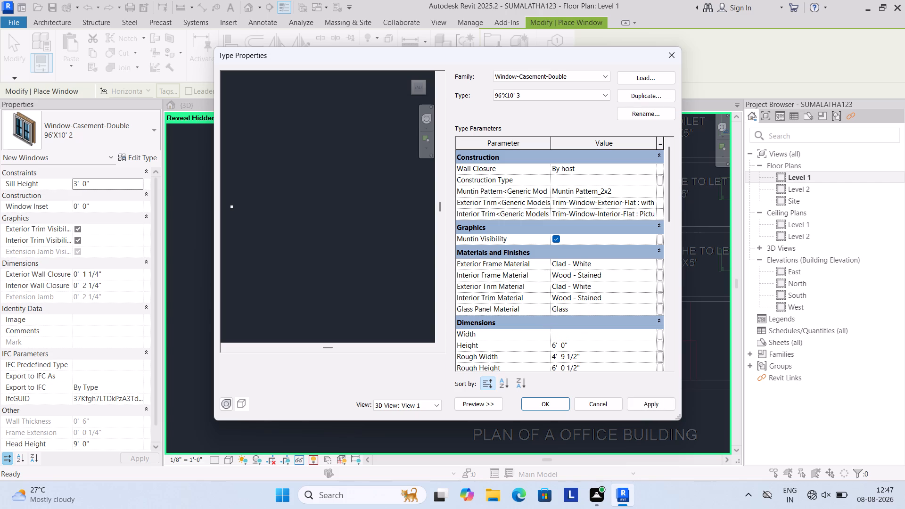
{"action": "key", "text": "apostrophe"}
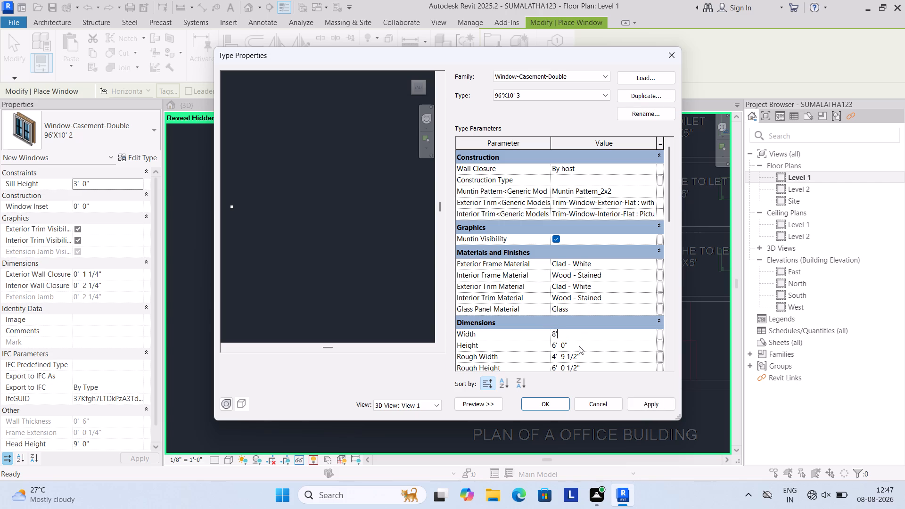
{"action": "left_click", "coordinate": [580, 343]}
{"action": "left_click", "coordinate": [546, 402]}
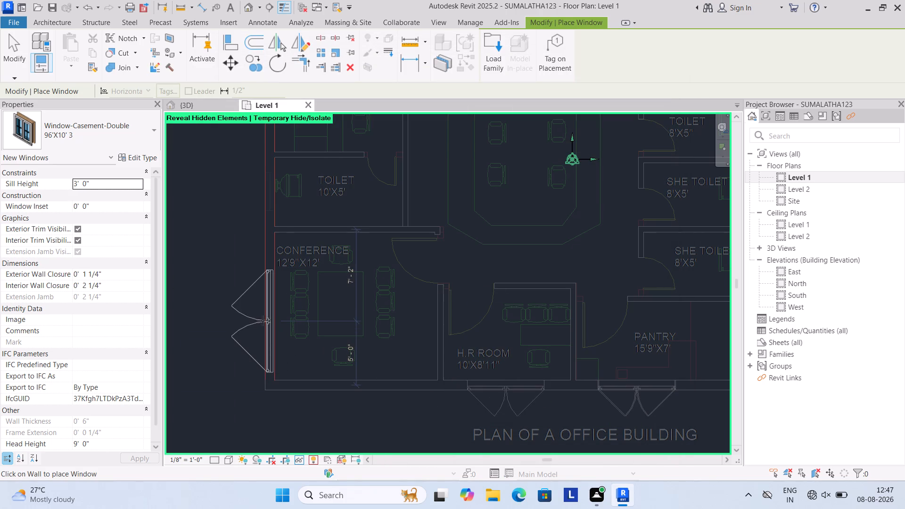
Set the height of the 96'X10' 3 double casement window type to 4'.
{"action": "scroll", "coordinate": [265, 316], "scroll_direction": "up", "scroll_amount": 2}
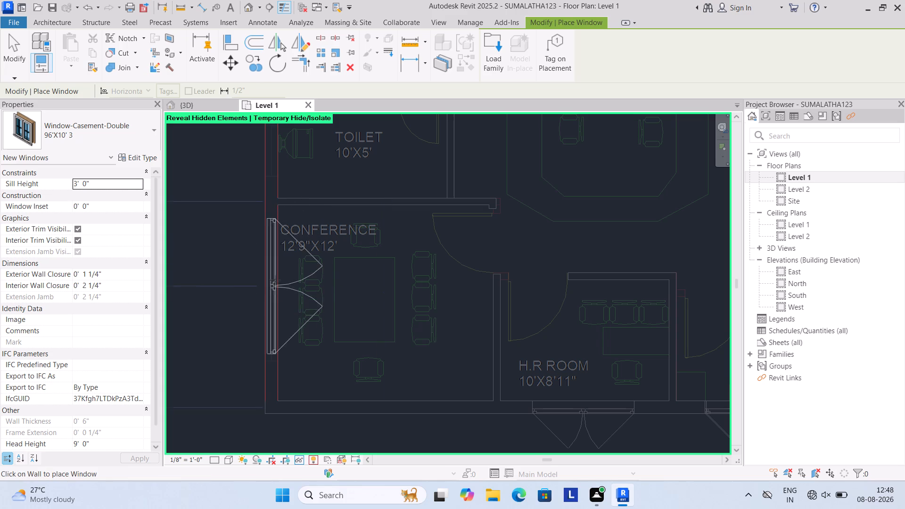
{"action": "left_click", "coordinate": [151, 156]}
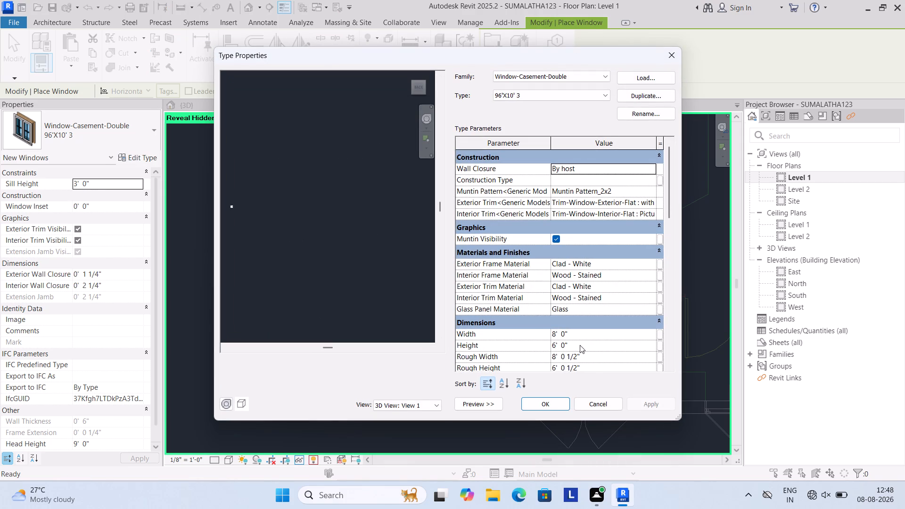
{"action": "left_click", "coordinate": [579, 345]}
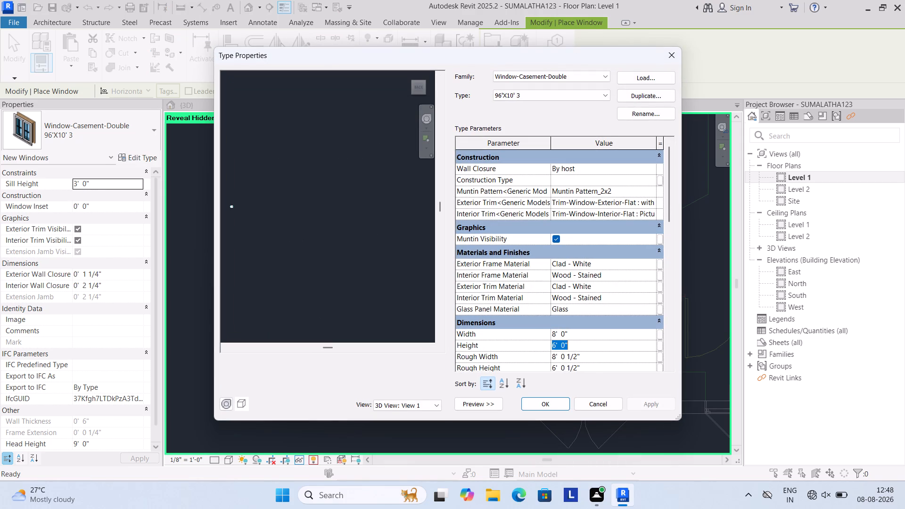
{"action": "key", "text": "4"}
{"action": "key", "text": "apostrophe"}
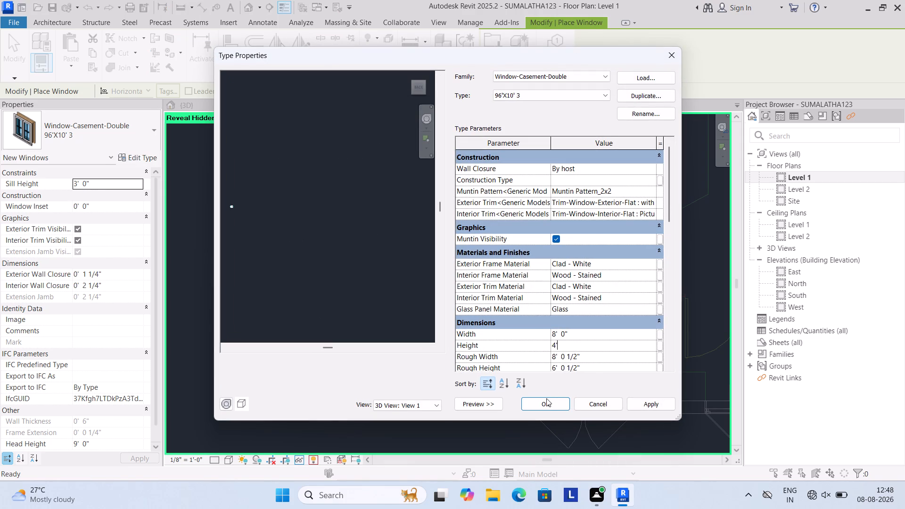
{"action": "left_click", "coordinate": [544, 403]}
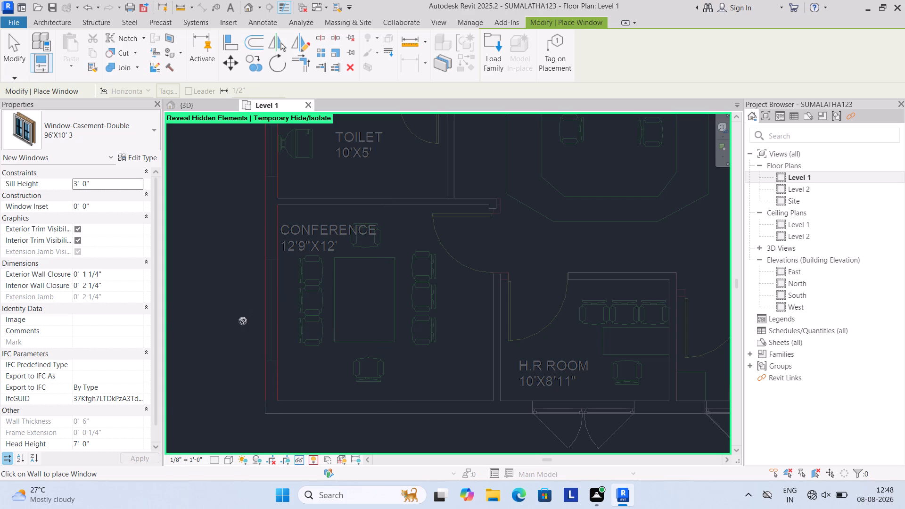
Set the height of the 96'X10' 3 double casement window type to 2'.
{"action": "left_click", "coordinate": [140, 156]}
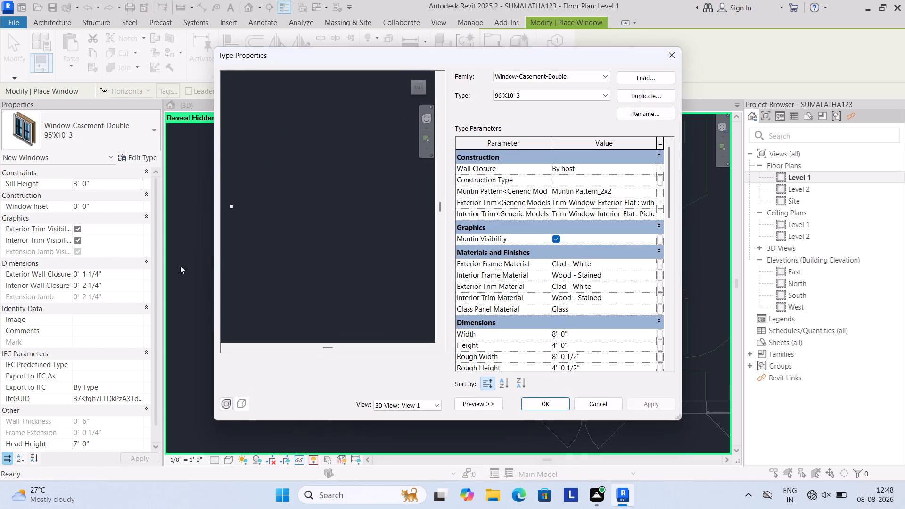
{"action": "scroll", "coordinate": [580, 354], "scroll_direction": "down", "scroll_amount": 2}
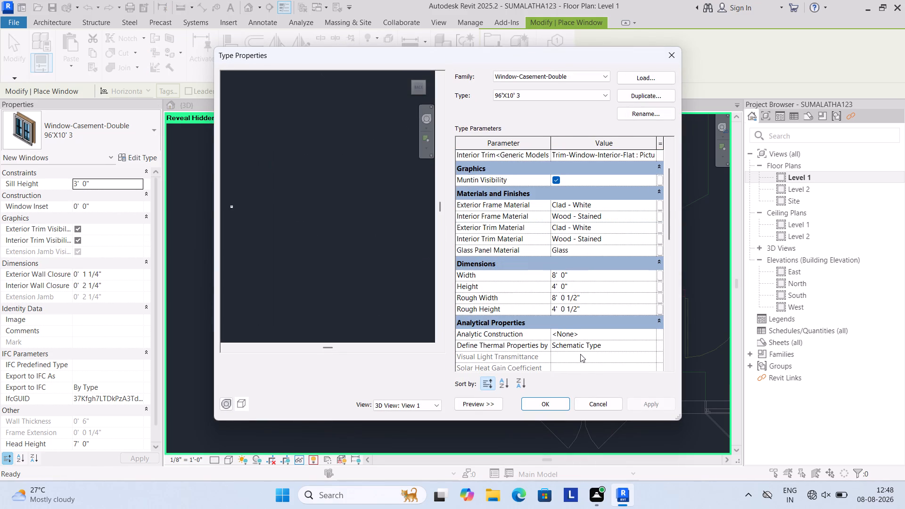
{"action": "left_click", "coordinate": [573, 285]}
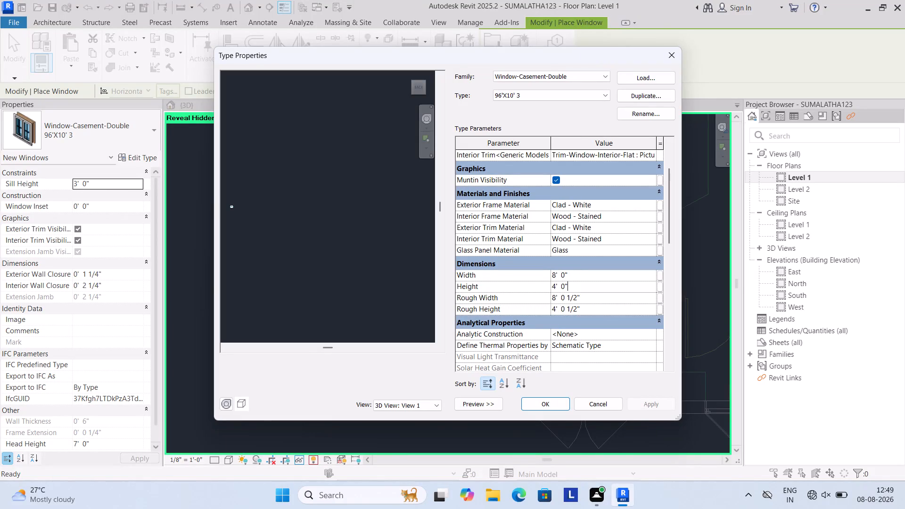
{"action": "key", "text": "2"}
{"action": "key", "text": "apostrophe"}
{"action": "key", "text": "BackSpace"}
{"action": "key", "text": "BackSpace"}
{"action": "key", "text": "BackSpace"}
{"action": "key", "text": "BackSpace"}
{"action": "key", "text": "BackSpace"}
{"action": "key", "text": "BackSpace"}
{"action": "key", "text": "BackSpace"}
{"action": "key", "text": "BackSpace"}
{"action": "key", "text": "BackSpace"}
{"action": "key", "text": "BackSpace"}
{"action": "key", "text": "BackSpace"}
{"action": "key", "text": "BackSpace"}
{"action": "key", "text": "BackSpace"}
{"action": "key", "text": "BackSpace"}
{"action": "key", "text": "BackSpace"}
{"action": "key", "text": "BackSpace"}
{"action": "key", "text": "BackSpace"}
{"action": "key", "text": "BackSpace"}
{"action": "type", "text": "2'"}
{"action": "left_click", "coordinate": [550, 406]}
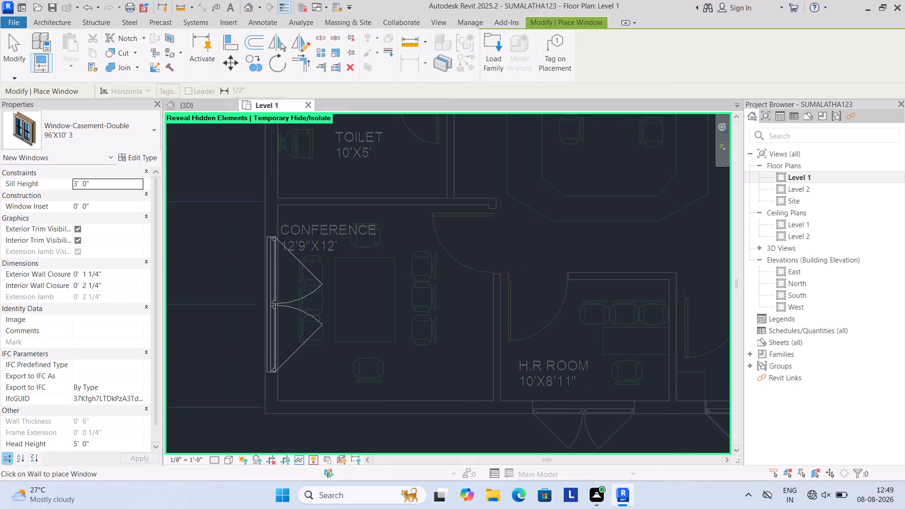
{"action": "scroll", "coordinate": [276, 302], "scroll_direction": "down", "scroll_amount": 2}
{"action": "scroll", "coordinate": [263, 308], "scroll_direction": "up", "scroll_amount": 3}
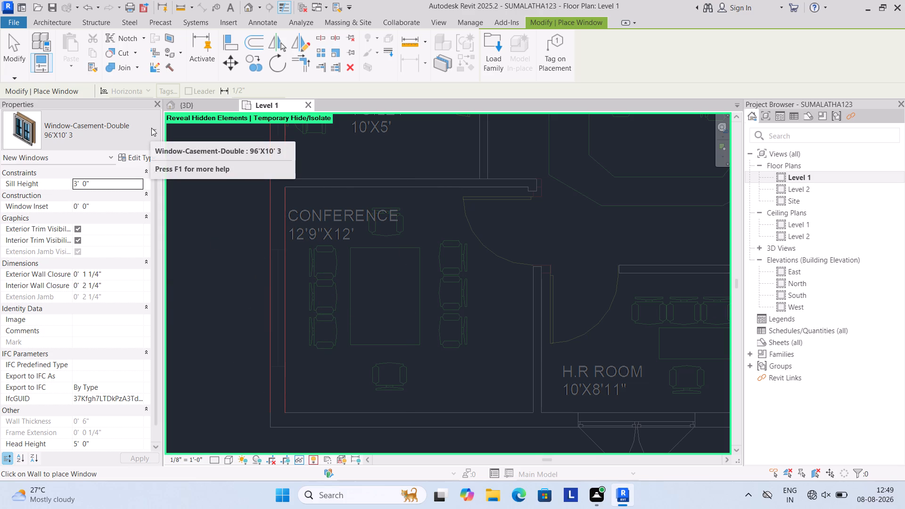
Switch to the 96"X5' double casement window type, set its width to 8', and leave window placement without saving the project.
{"action": "left_click", "coordinate": [135, 160]}
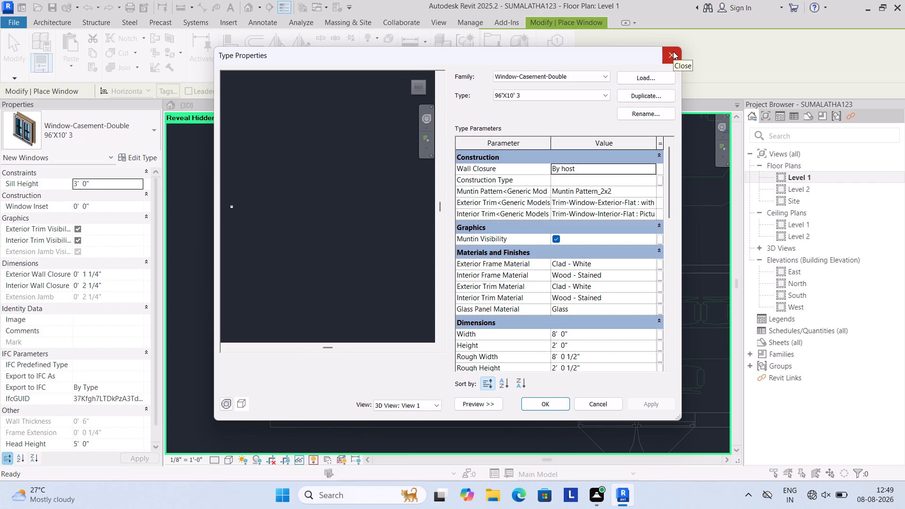
{"action": "left_click", "coordinate": [606, 97]}
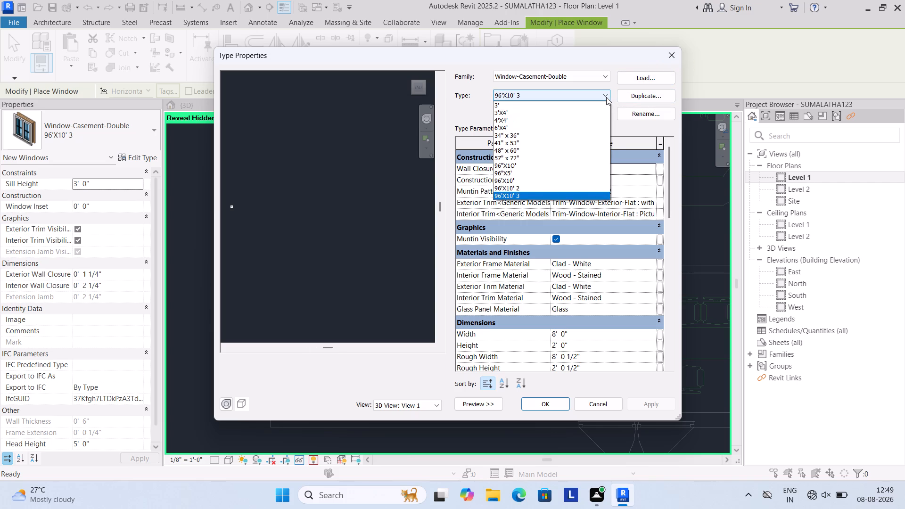
{"action": "left_click", "coordinate": [553, 175]}
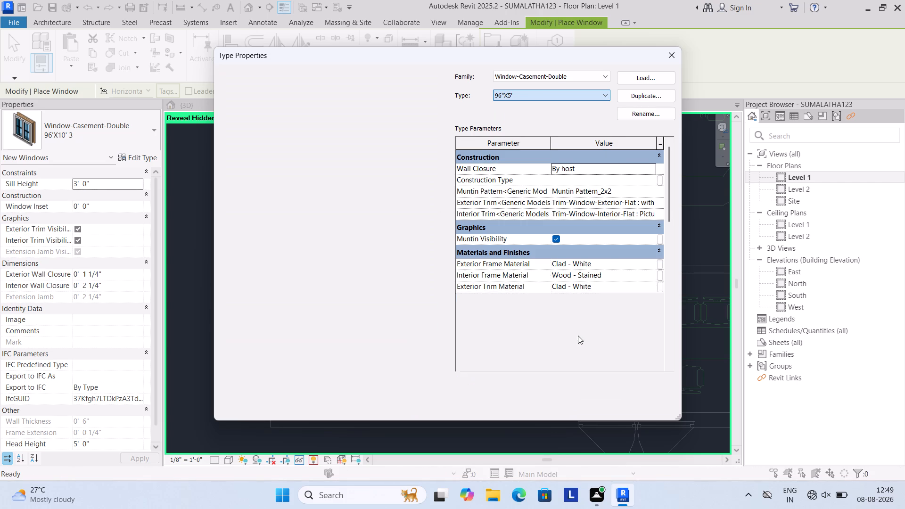
{"action": "left_click", "coordinate": [578, 336]}
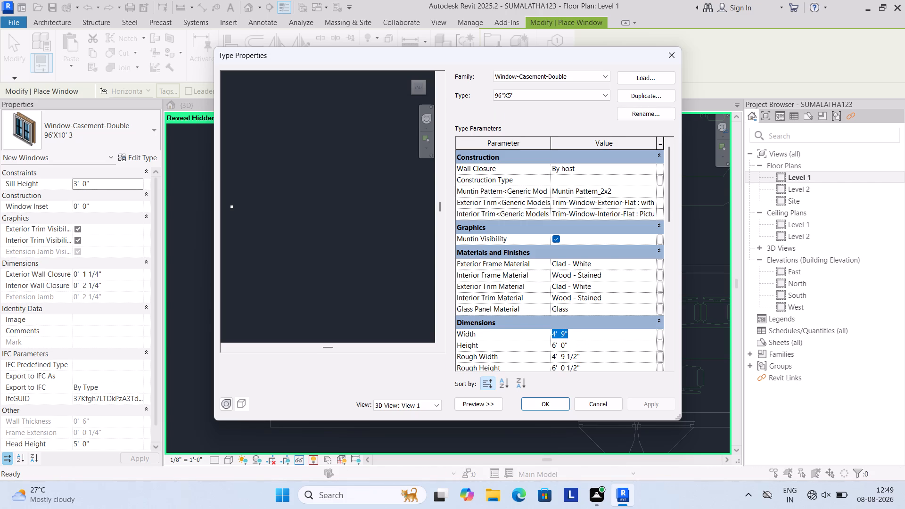
{"action": "key", "text": "8"}
{"action": "key", "text": "apostrophe"}
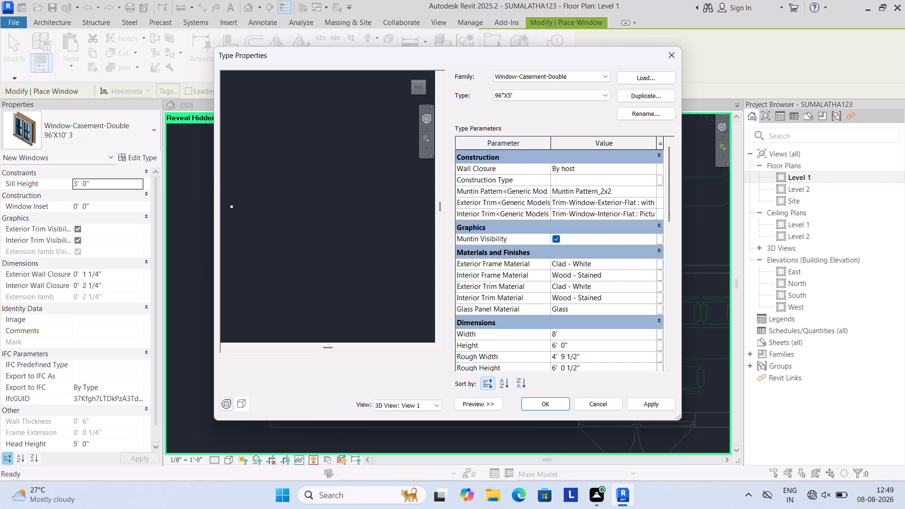
{"action": "left_click", "coordinate": [557, 403]}
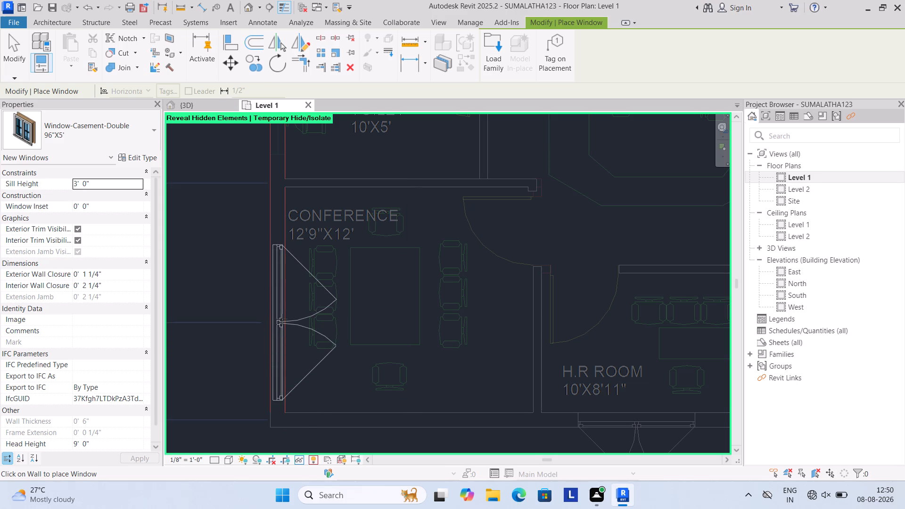
{"action": "key", "text": "Escape"}
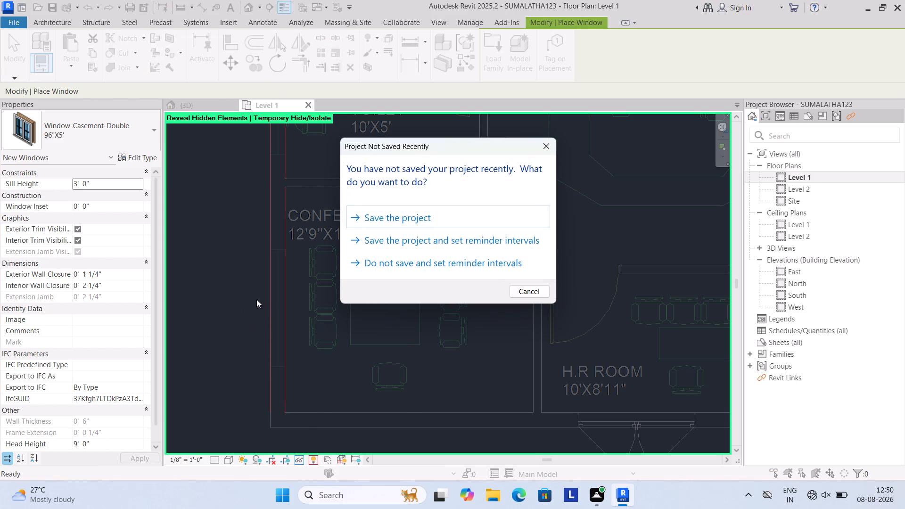
{"action": "left_click", "coordinate": [542, 143]}
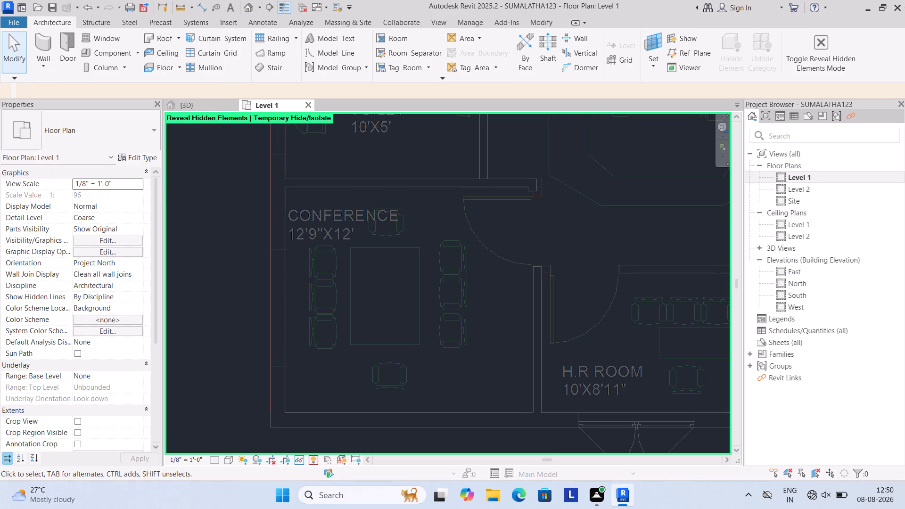
Restart window placement and duplicate the 96"X5' double casement type under the name 8'.
{"action": "left_click", "coordinate": [47, 19]}
{"action": "left_click", "coordinate": [47, 19]}
{"action": "left_click", "coordinate": [119, 41]}
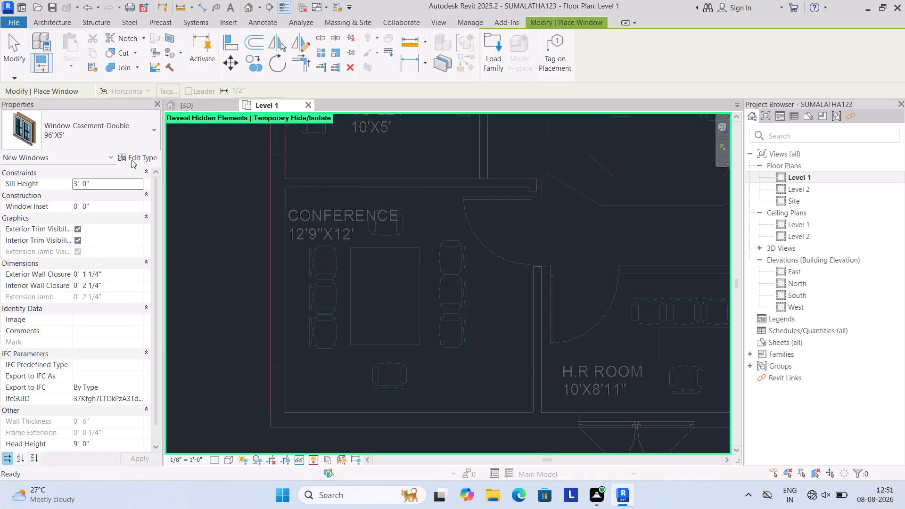
{"action": "left_click", "coordinate": [133, 156]}
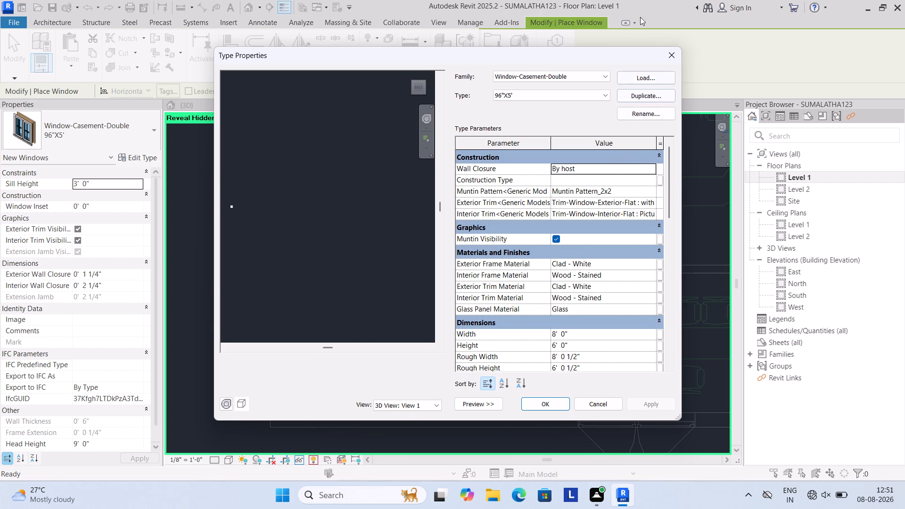
{"action": "right_click_drag", "start_coordinate": [718, 0], "coordinate": [783, 16]}
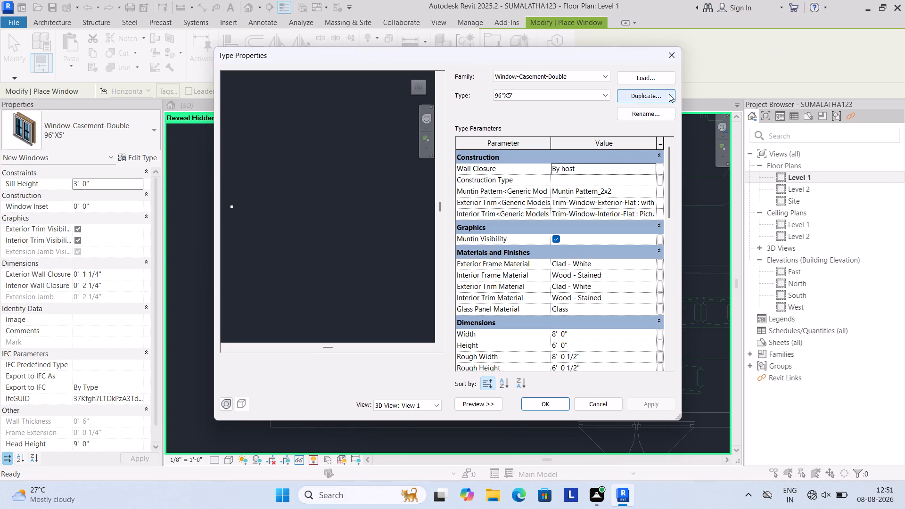
{"action": "left_click", "coordinate": [669, 94]}
{"action": "left_click", "coordinate": [450, 219]}
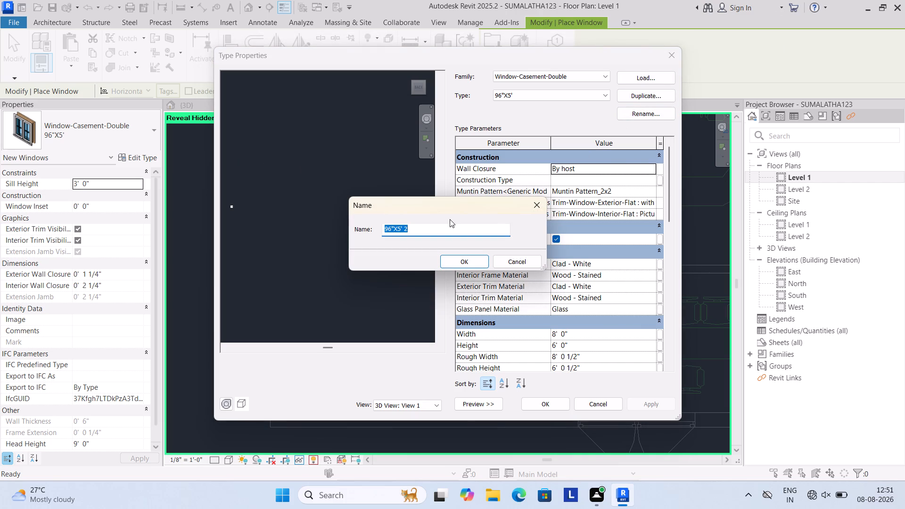
{"action": "key", "text": "BackSpace"}
{"action": "key", "text": "BackSpace"}
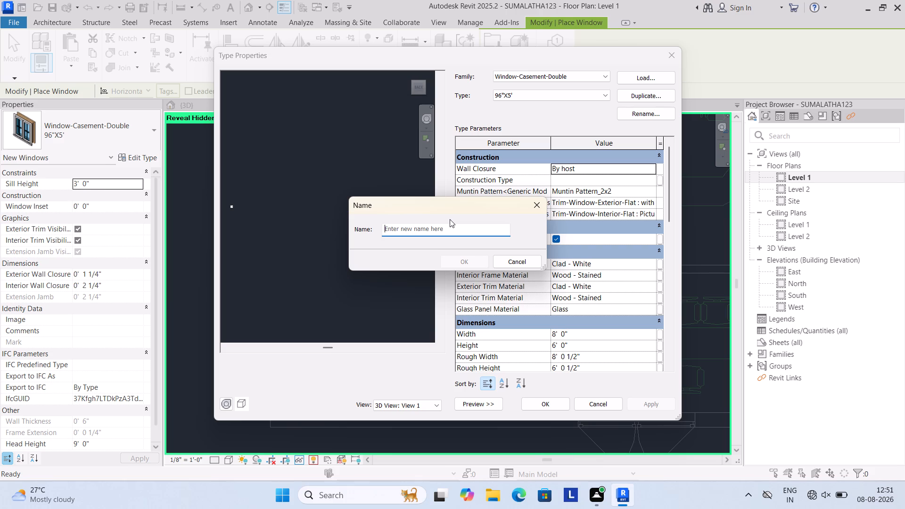
{"action": "type", "text": "8'"}
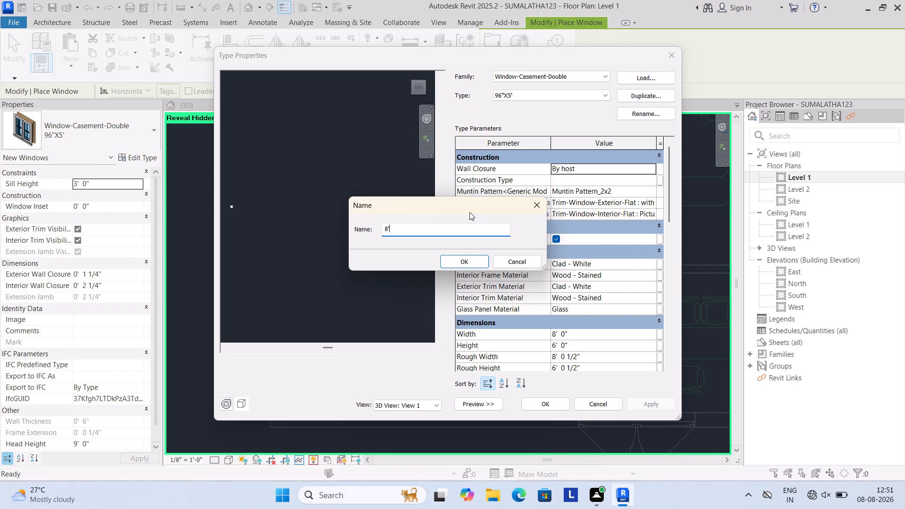
{"action": "left_click", "coordinate": [465, 264]}
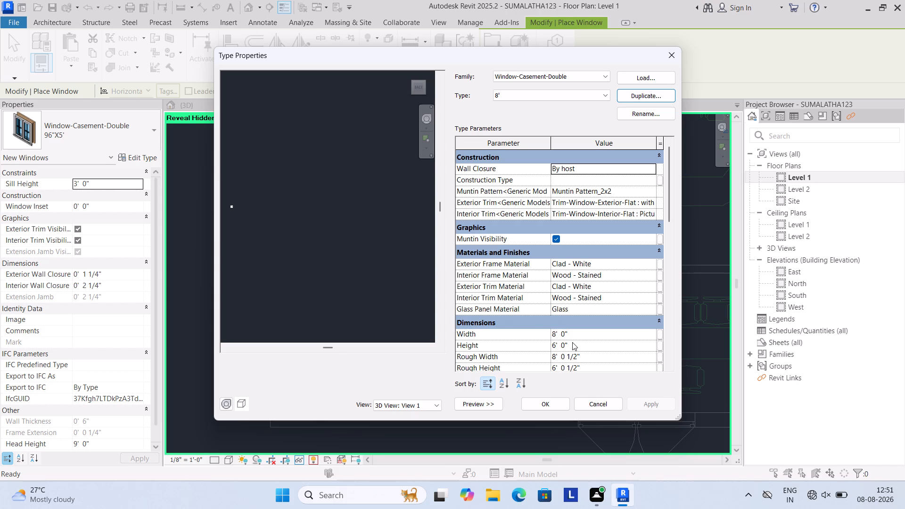
{"action": "left_click", "coordinate": [541, 410]}
Place an 8' double casement window in the conference room's exterior wall, swinging inward, centred about 4'-11" from the wall's south end.
{"action": "scroll", "coordinate": [327, 278], "scroll_direction": "down", "scroll_amount": 2}
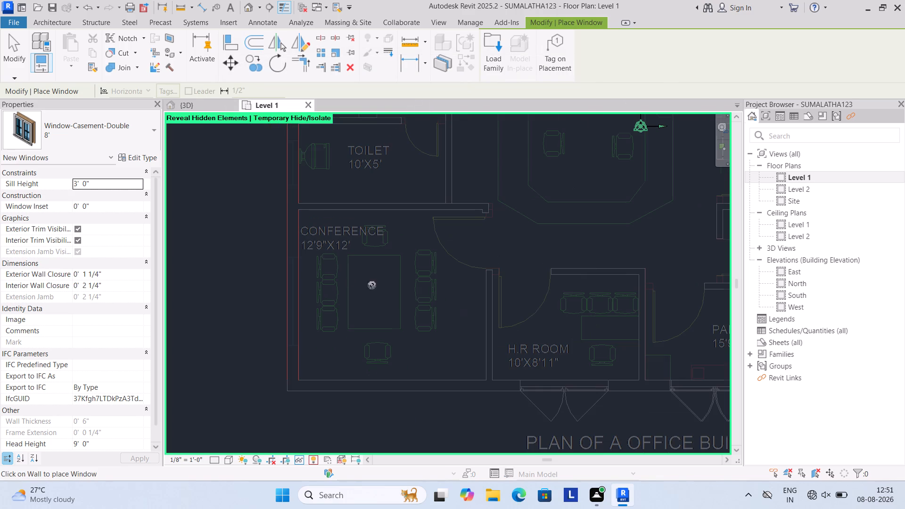
{"action": "middle_click_drag", "start_coordinate": [388, 292], "coordinate": [633, 294]}
{"action": "scroll", "coordinate": [543, 298], "scroll_direction": "up", "scroll_amount": 4}
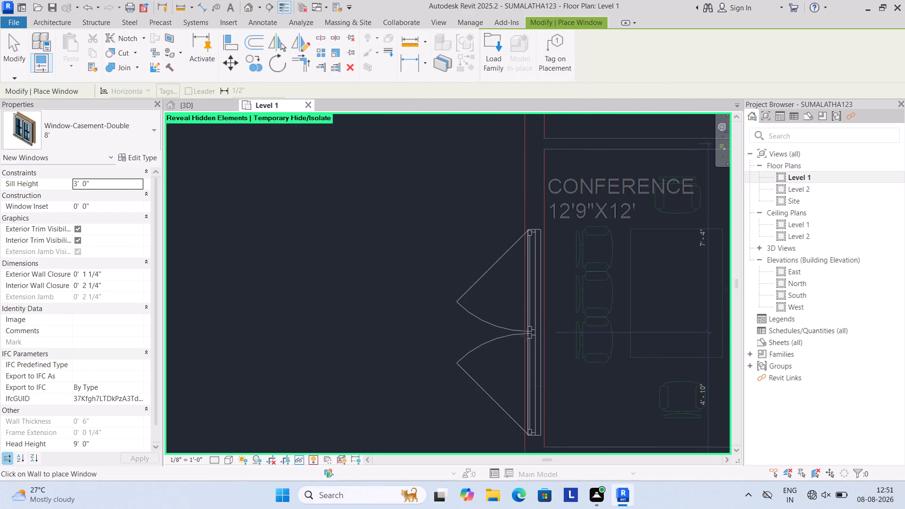
{"action": "scroll", "coordinate": [537, 322], "scroll_direction": "up", "scroll_amount": 1}
{"action": "middle_click_drag", "start_coordinate": [543, 314], "coordinate": [543, 284]}
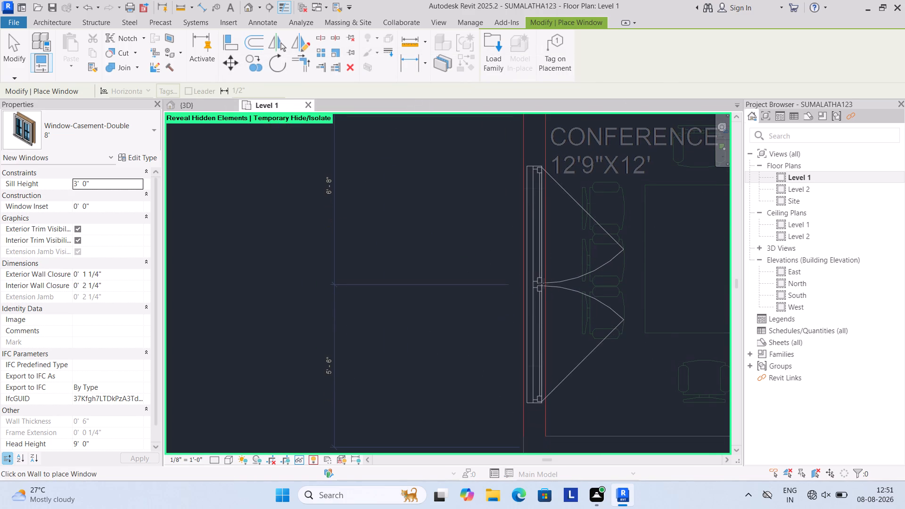
{"action": "scroll", "coordinate": [540, 295], "scroll_direction": "up", "scroll_amount": 2}
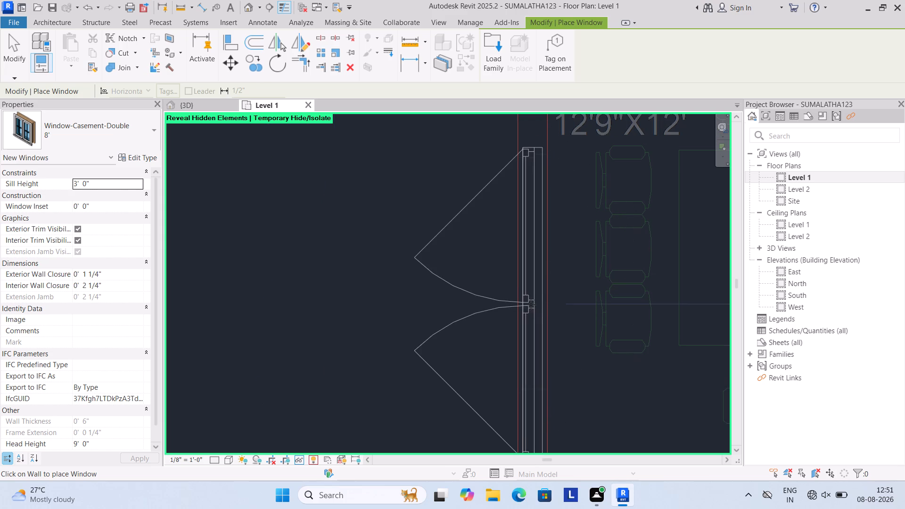
{"action": "left_click", "coordinate": [535, 304]}
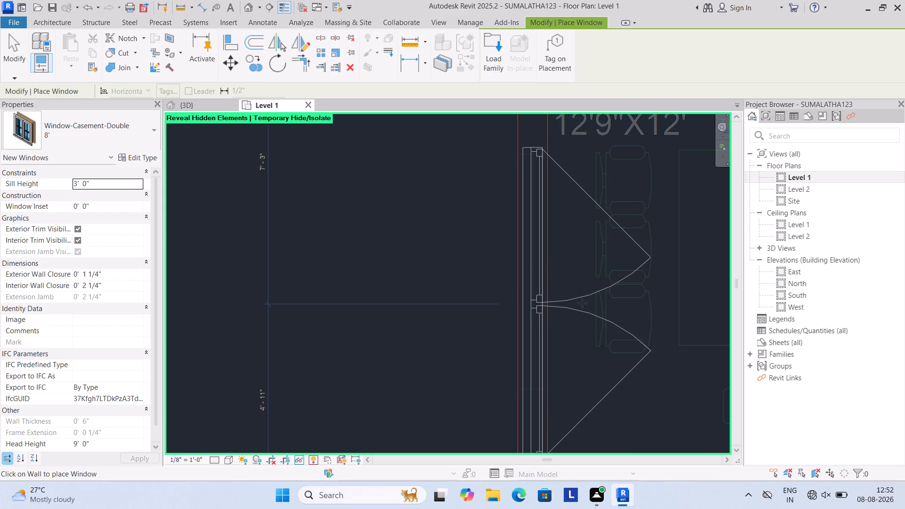
{"action": "key", "text": "Escape"}
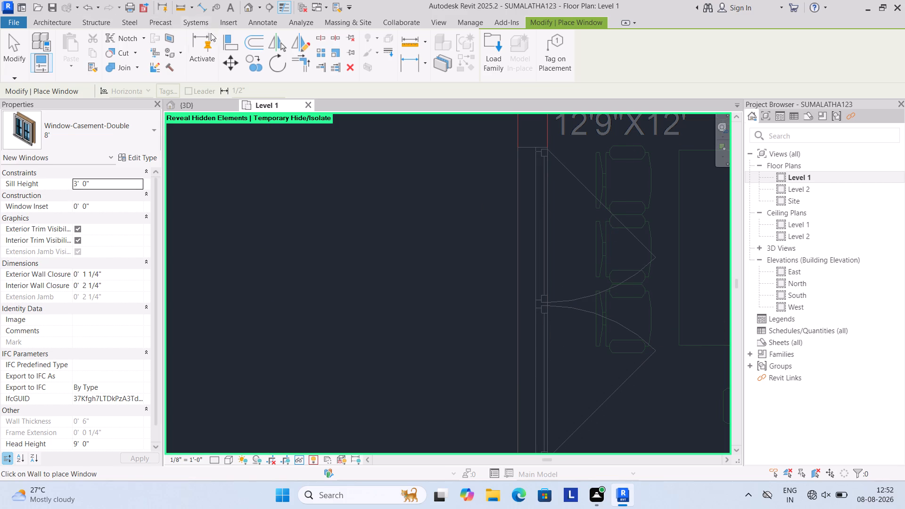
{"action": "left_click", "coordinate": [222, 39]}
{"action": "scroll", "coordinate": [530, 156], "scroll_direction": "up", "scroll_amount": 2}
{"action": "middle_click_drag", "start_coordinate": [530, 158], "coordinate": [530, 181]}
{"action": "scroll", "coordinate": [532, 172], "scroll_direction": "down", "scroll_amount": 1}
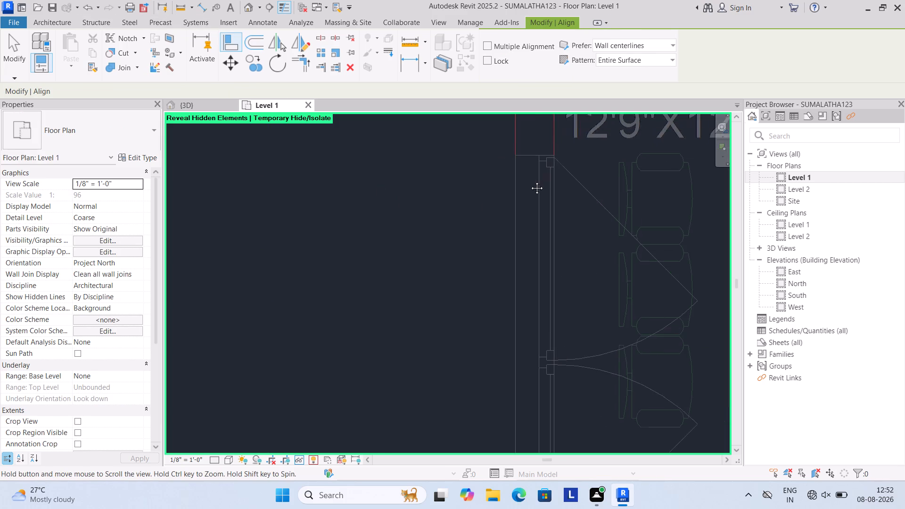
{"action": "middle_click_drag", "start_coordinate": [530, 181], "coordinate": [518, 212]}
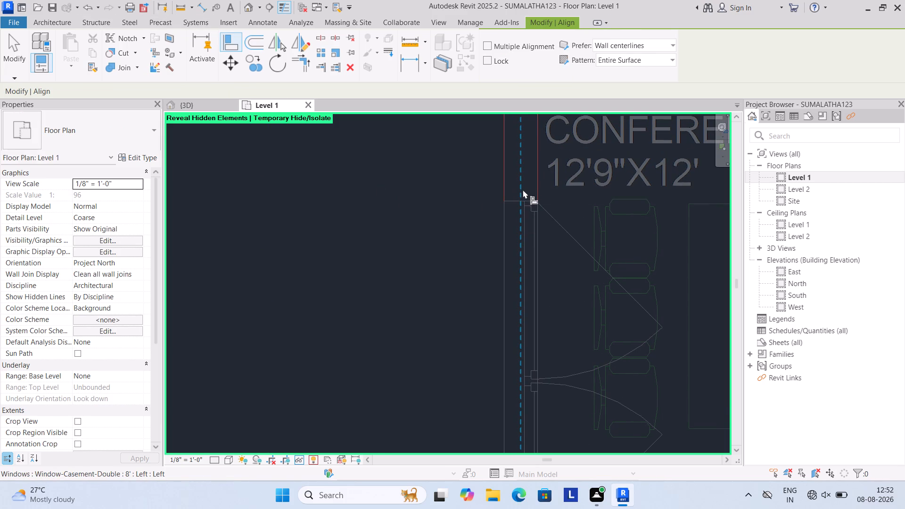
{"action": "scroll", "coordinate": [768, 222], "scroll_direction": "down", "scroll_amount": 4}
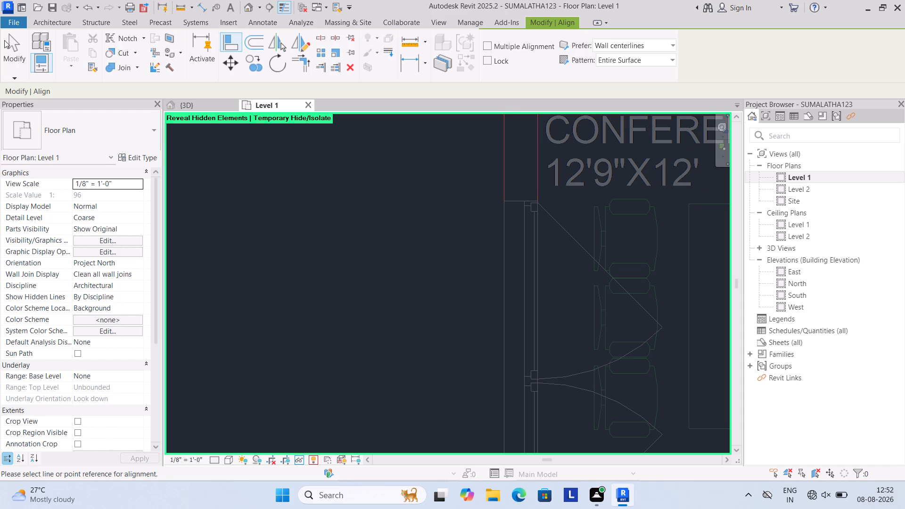
Examine the model's exterior walls and windows in 3D, including the new double casement beside the building corner.
{"action": "left_click", "coordinate": [194, 106]}
{"action": "scroll", "coordinate": [339, 168], "scroll_direction": "down", "scroll_amount": 1}
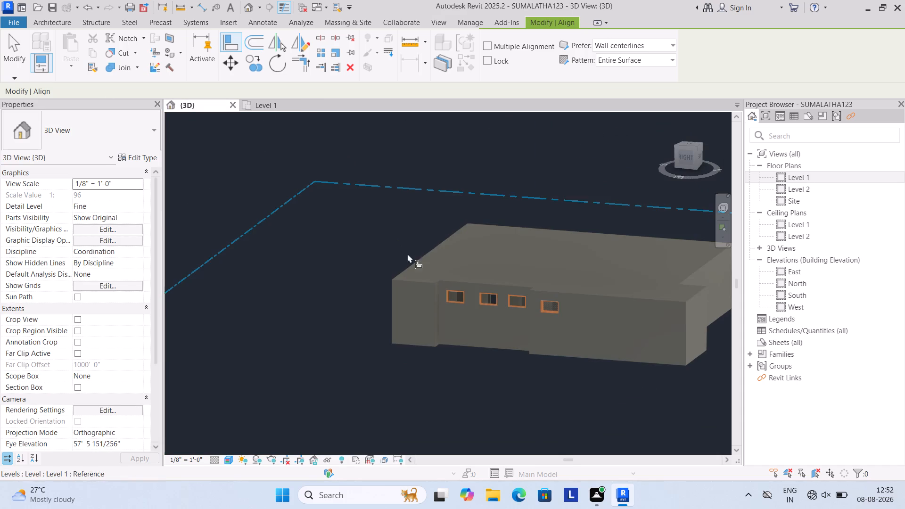
{"action": "scroll", "coordinate": [576, 328], "scroll_direction": "up", "scroll_amount": 3}
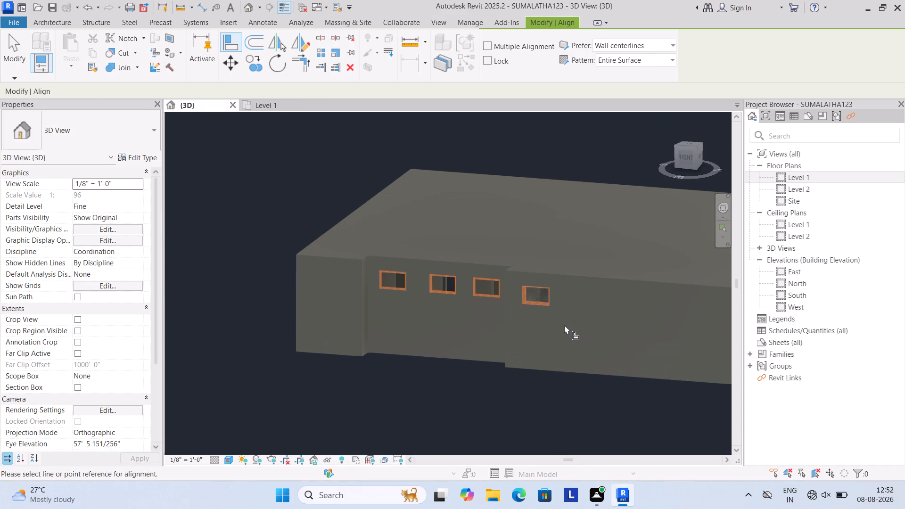
{"action": "scroll", "coordinate": [536, 302], "scroll_direction": "up", "scroll_amount": 5, "text": "shift"}
{"action": "scroll", "coordinate": [557, 290], "scroll_direction": "down", "scroll_amount": 10, "text": "shift"}
{"action": "scroll", "coordinate": [564, 291], "scroll_direction": "up", "scroll_amount": 1, "text": "shift"}
{"action": "scroll", "coordinate": [562, 292], "scroll_direction": "down", "scroll_amount": 13, "text": "shift"}
{"action": "middle_click_drag", "start_coordinate": [579, 259], "coordinate": [436, 333], "text": "shift"}
{"action": "scroll", "coordinate": [469, 323], "scroll_direction": "down", "scroll_amount": 1, "text": "shift"}
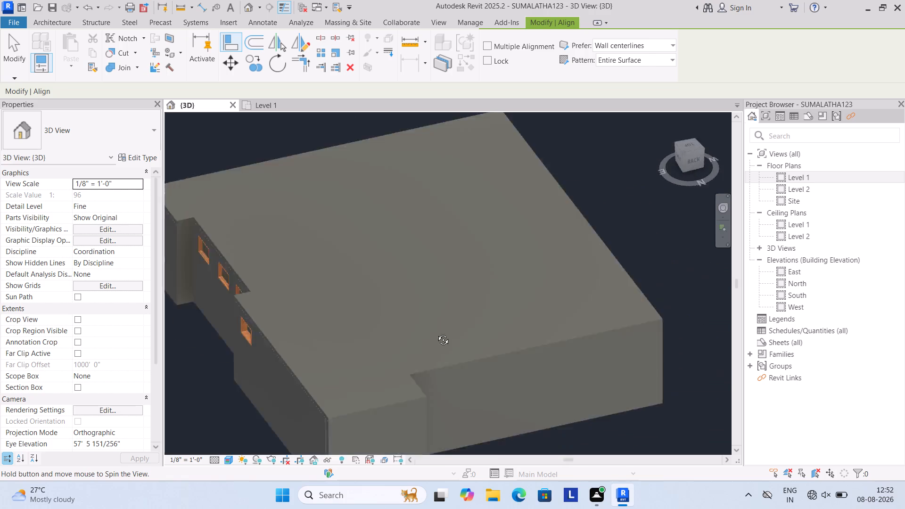
{"action": "middle_click_drag", "start_coordinate": [436, 333], "coordinate": [435, 332], "text": "shift"}
{"action": "middle_click_drag", "start_coordinate": [512, 320], "coordinate": [390, 331], "text": "shift"}
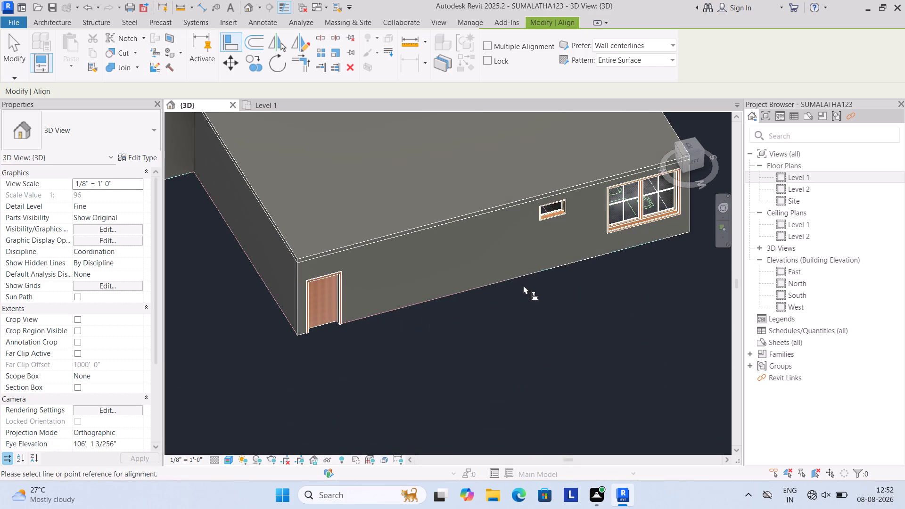
{"action": "middle_click_drag", "start_coordinate": [583, 248], "coordinate": [474, 267], "text": "shift"}
{"action": "scroll", "coordinate": [614, 255], "scroll_direction": "up", "scroll_amount": 3, "text": "shift"}
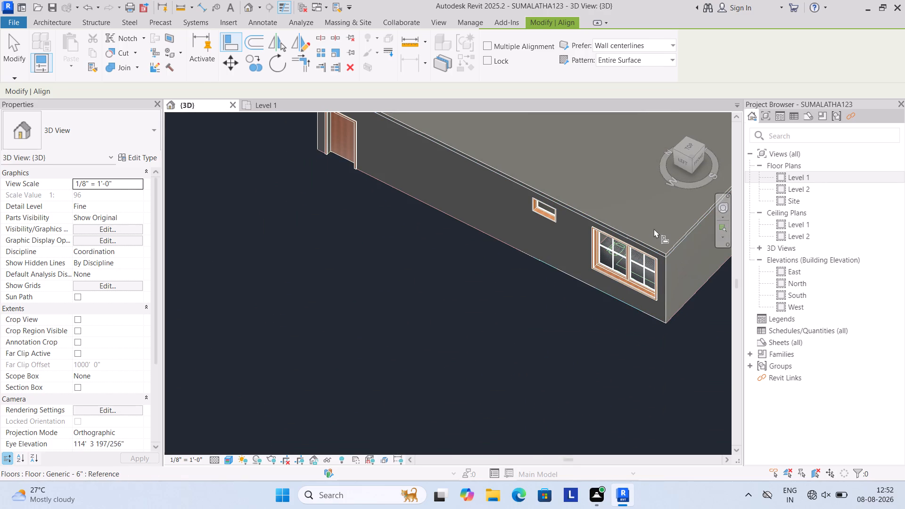
{"action": "scroll", "coordinate": [657, 283], "scroll_direction": "down", "scroll_amount": 3}
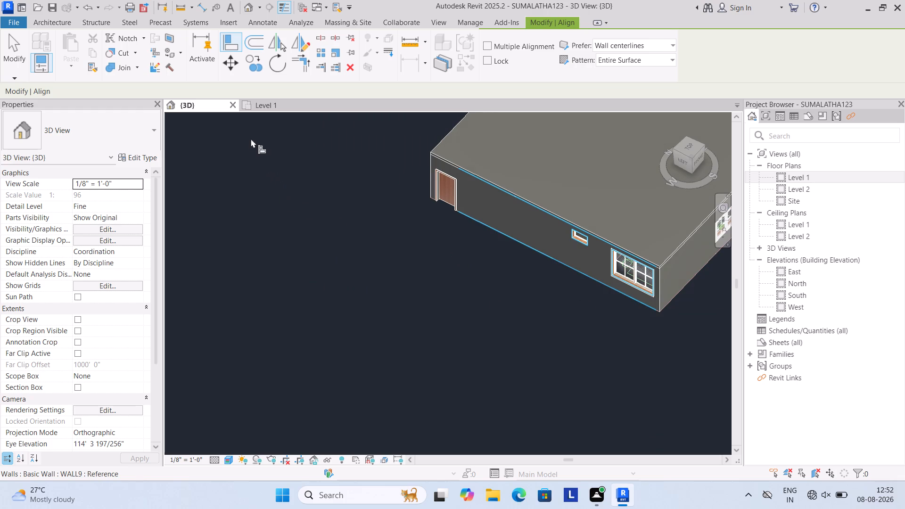
Examine the Level 1 plan from the conference room and toilet up to the director room, reception and working area.
{"action": "left_click", "coordinate": [265, 103]}
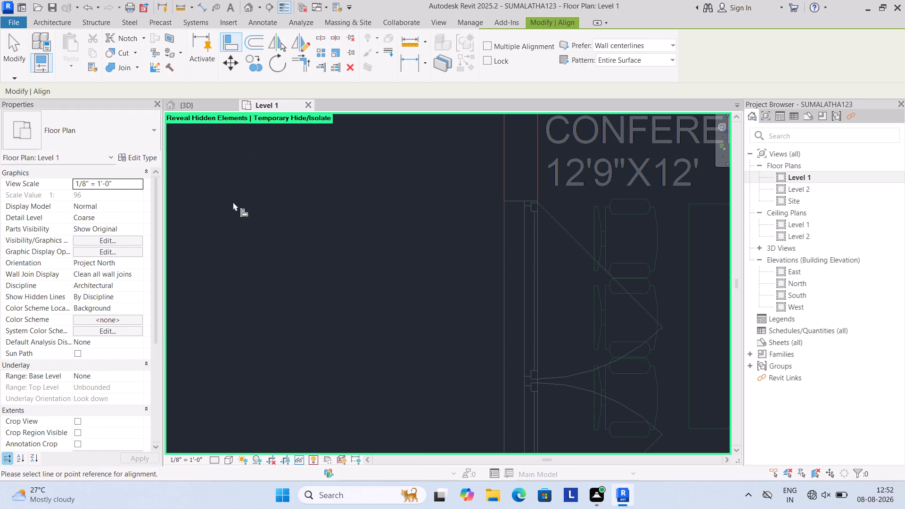
{"action": "scroll", "coordinate": [433, 234], "scroll_direction": "down", "scroll_amount": 4}
{"action": "scroll", "coordinate": [474, 217], "scroll_direction": "down", "scroll_amount": 3}
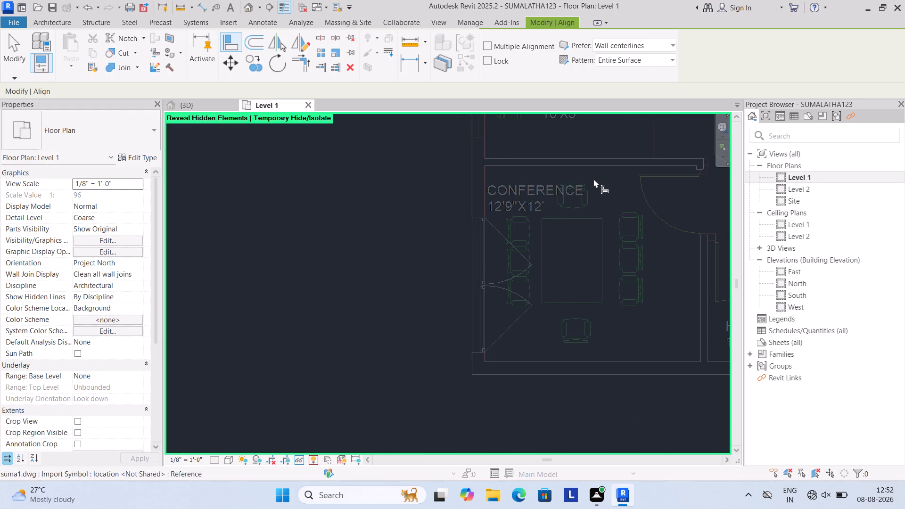
{"action": "scroll", "coordinate": [594, 178], "scroll_direction": "down", "scroll_amount": 1}
{"action": "middle_click_drag", "start_coordinate": [602, 174], "coordinate": [491, 285]}
{"action": "right_click_drag", "start_coordinate": [583, 206], "coordinate": [521, 264]}
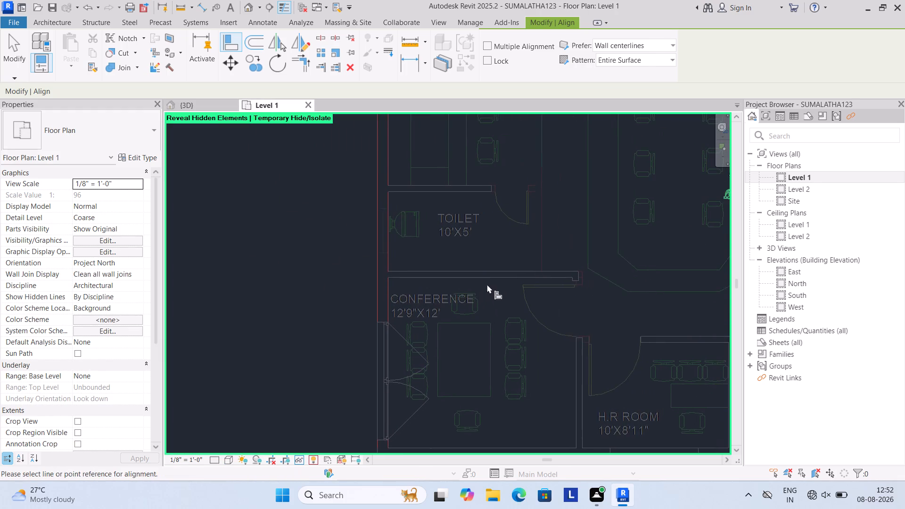
{"action": "scroll", "coordinate": [494, 248], "scroll_direction": "down", "scroll_amount": 4}
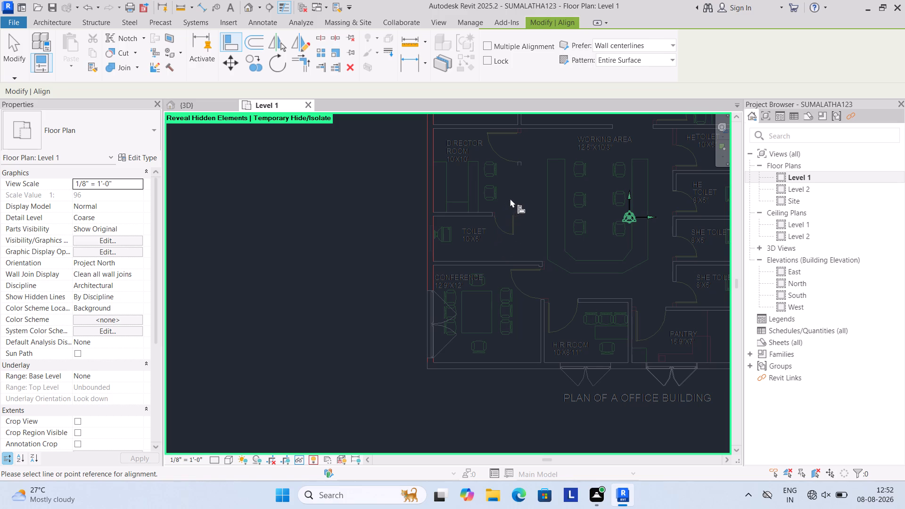
{"action": "scroll", "coordinate": [525, 193], "scroll_direction": "down", "scroll_amount": 3}
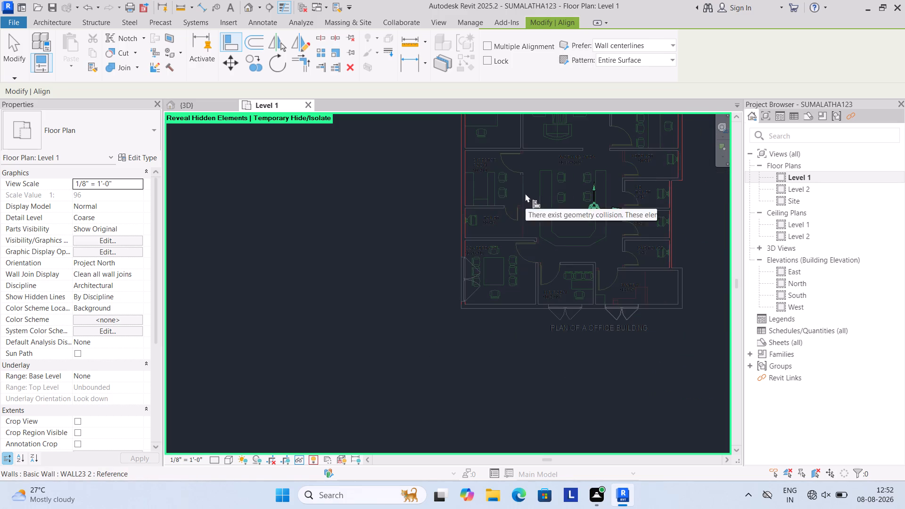
{"action": "middle_click_drag", "start_coordinate": [522, 195], "coordinate": [392, 305]}
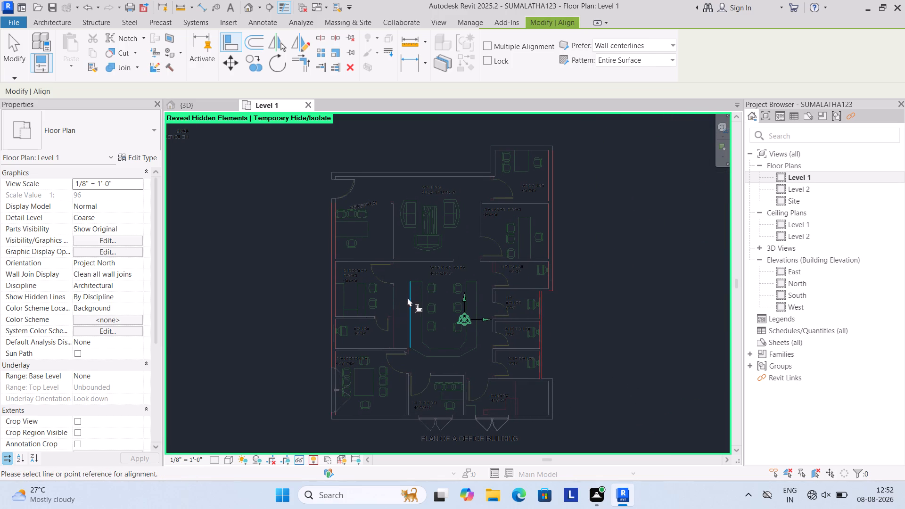
{"action": "scroll", "coordinate": [396, 319], "scroll_direction": "up", "scroll_amount": 4}
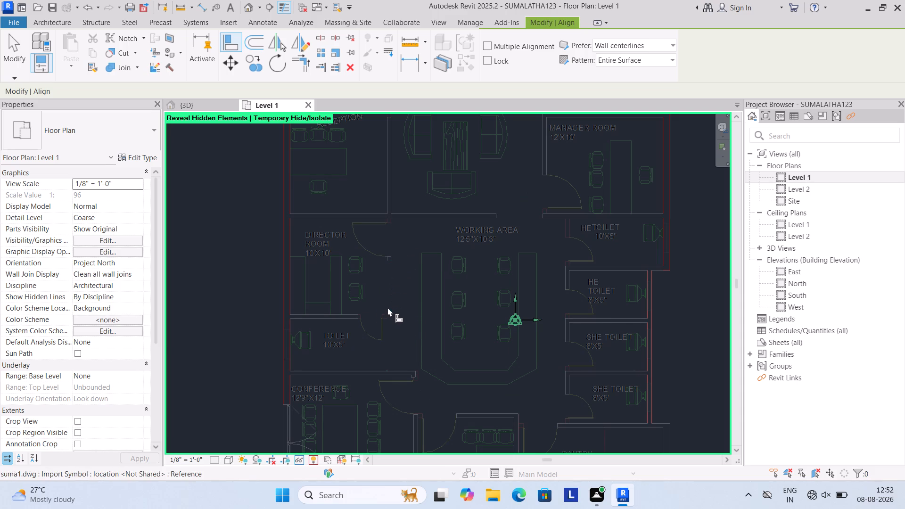
{"action": "scroll", "coordinate": [401, 246], "scroll_direction": "down", "scroll_amount": 2}
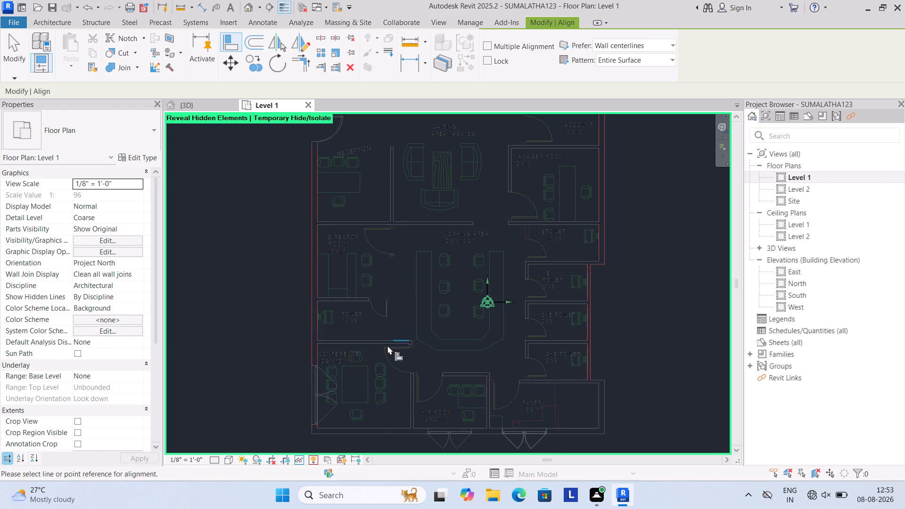
{"action": "scroll", "coordinate": [384, 366], "scroll_direction": "down", "scroll_amount": 2}
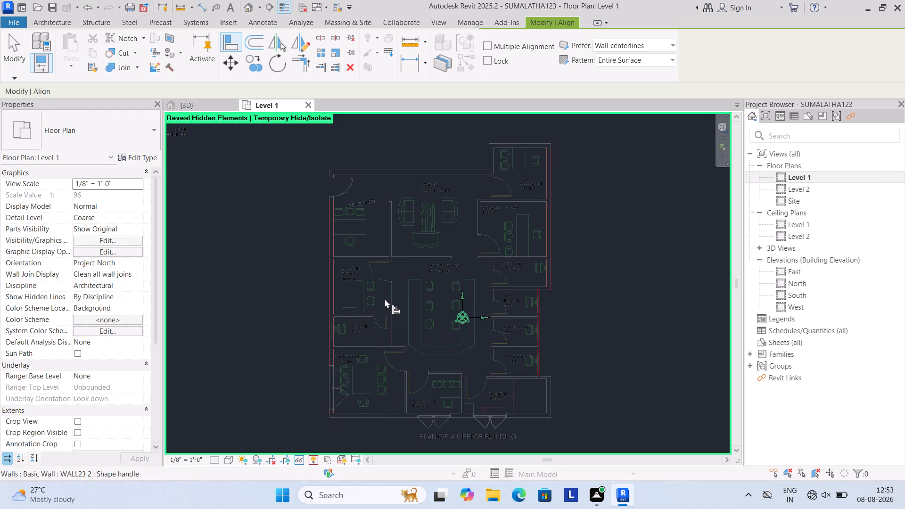
{"action": "scroll", "coordinate": [382, 269], "scroll_direction": "up", "scroll_amount": 4}
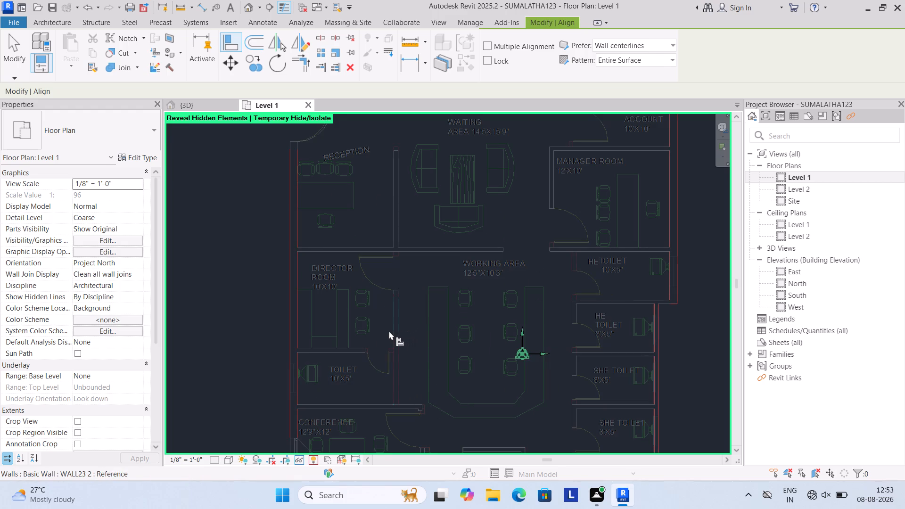
{"action": "scroll", "coordinate": [389, 331], "scroll_direction": "up", "scroll_amount": 4}
{"action": "scroll", "coordinate": [389, 331], "scroll_direction": "down", "scroll_amount": 4}
Leave the Align command and temporarily hide the west exterior wall along the director room and toilet on Level 1.
{"action": "type", "text": "HH"}
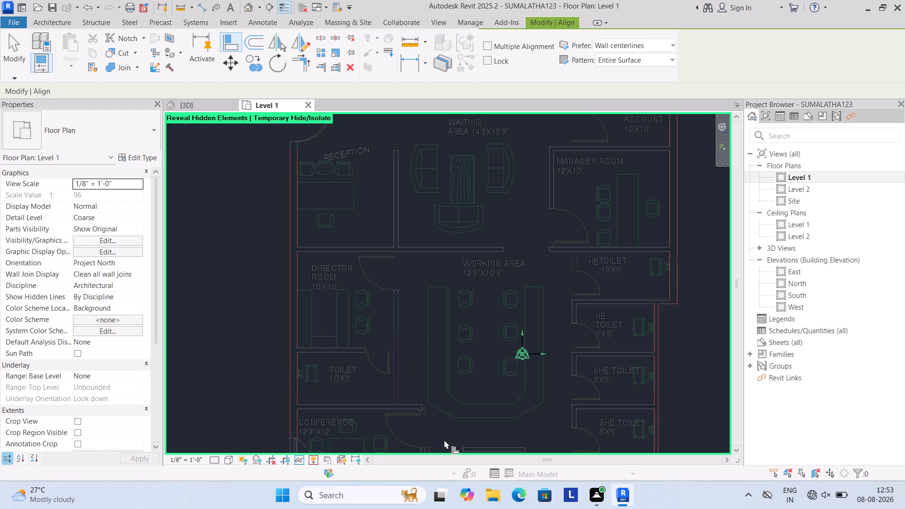
{"action": "left_click", "coordinate": [291, 304]}
{"action": "type", "text": "HH"}
{"action": "key", "text": "h"}
{"action": "key", "text": "h"}
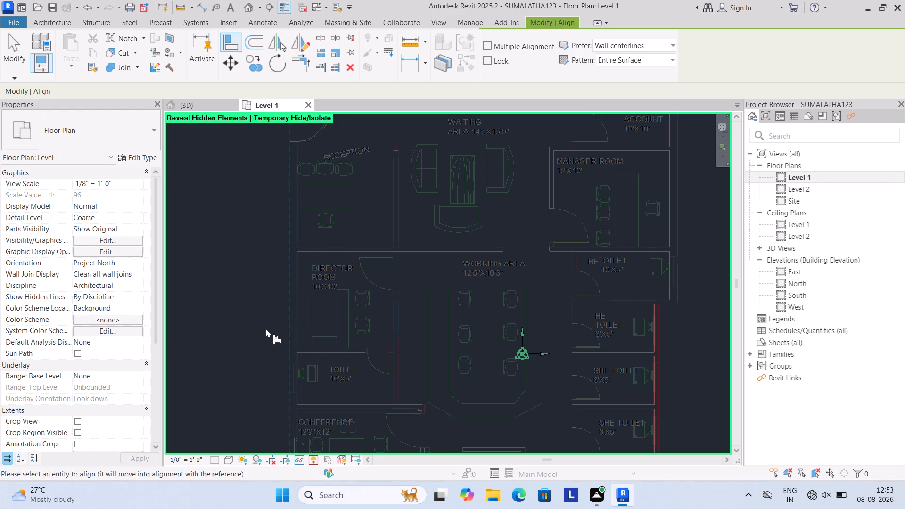
{"action": "type", "text": "HHH"}
{"action": "type", "text": "HHH"}
{"action": "key", "text": "Escape"}
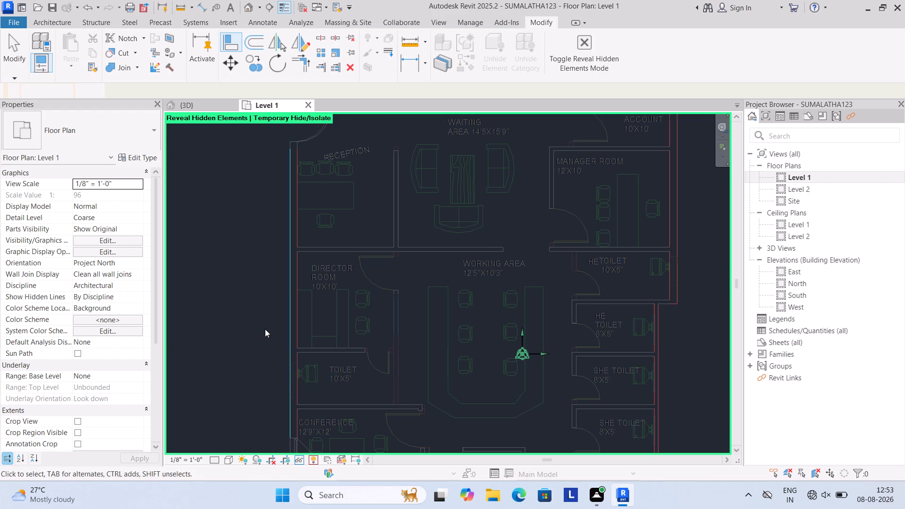
{"action": "key", "text": "Escape"}
{"action": "key", "text": "Escape"}
{"action": "key", "text": "Escape"}
{"action": "key", "text": "Escape"}
{"action": "key", "text": "Escape"}
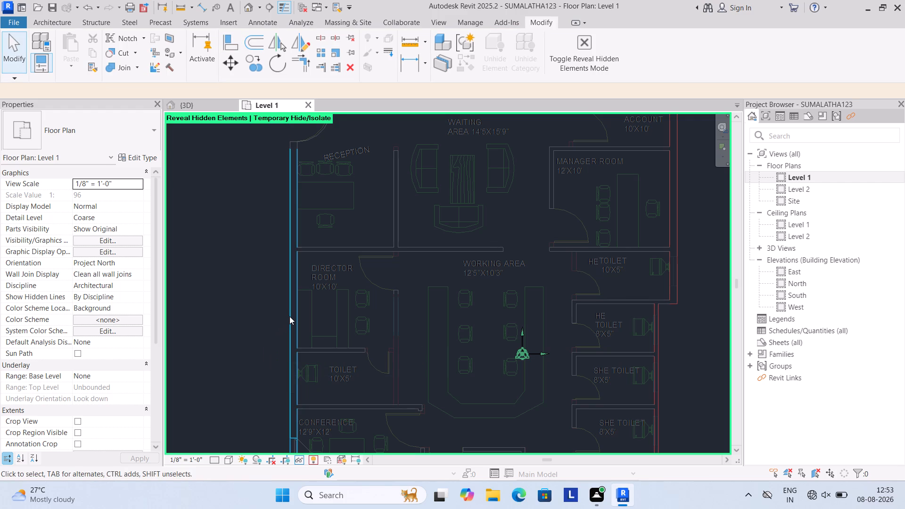
{"action": "left_click", "coordinate": [289, 316]}
{"action": "type", "text": "HH"}
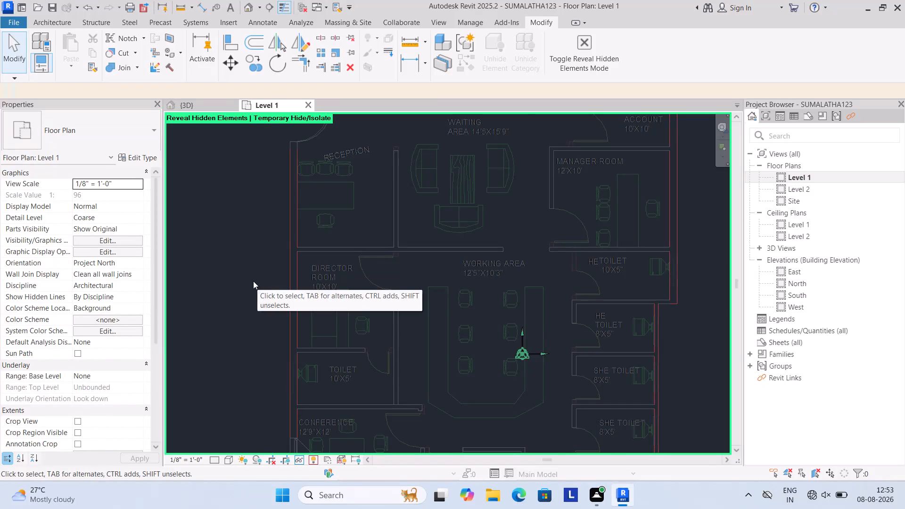
Start placing another window on Level 1 and open the window type choices for the double casement family.
{"action": "scroll", "coordinate": [253, 290], "scroll_direction": "down", "scroll_amount": 3}
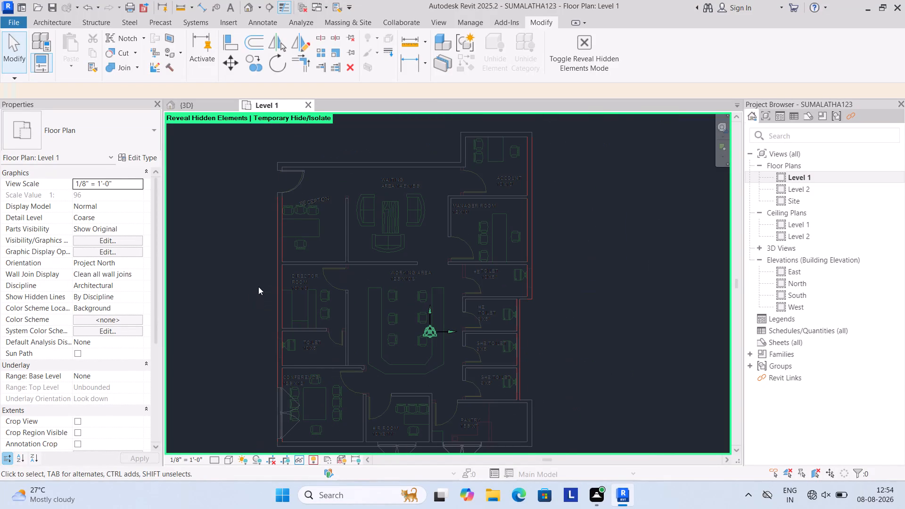
{"action": "scroll", "coordinate": [352, 345], "scroll_direction": "up", "scroll_amount": 3}
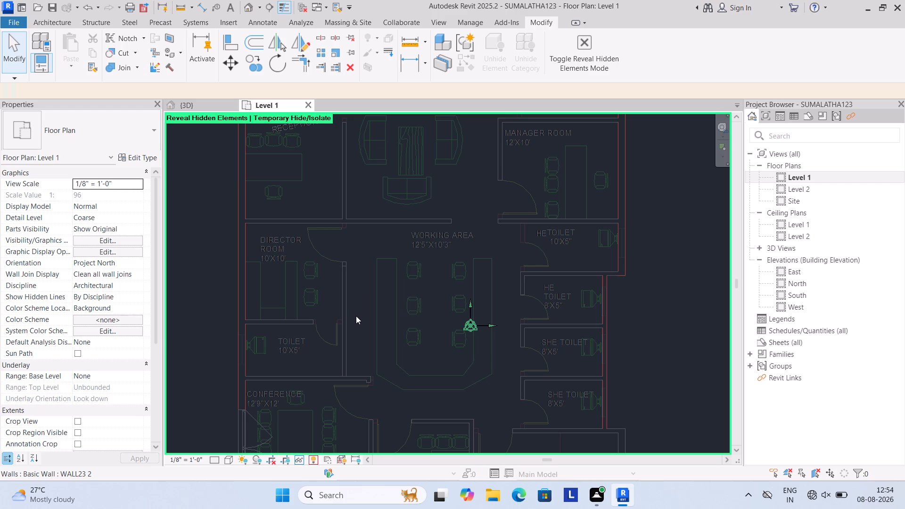
{"action": "left_click", "coordinate": [343, 312]}
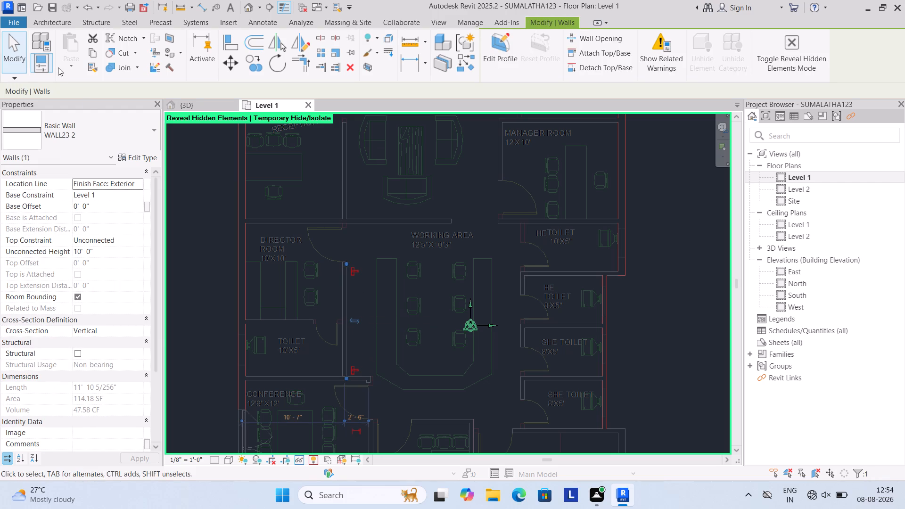
{"action": "left_click", "coordinate": [51, 22]}
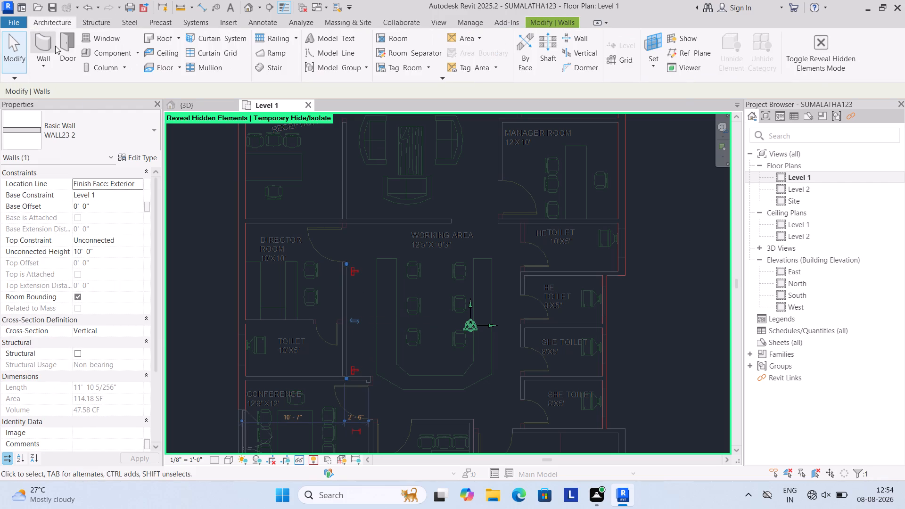
{"action": "left_click", "coordinate": [99, 34]}
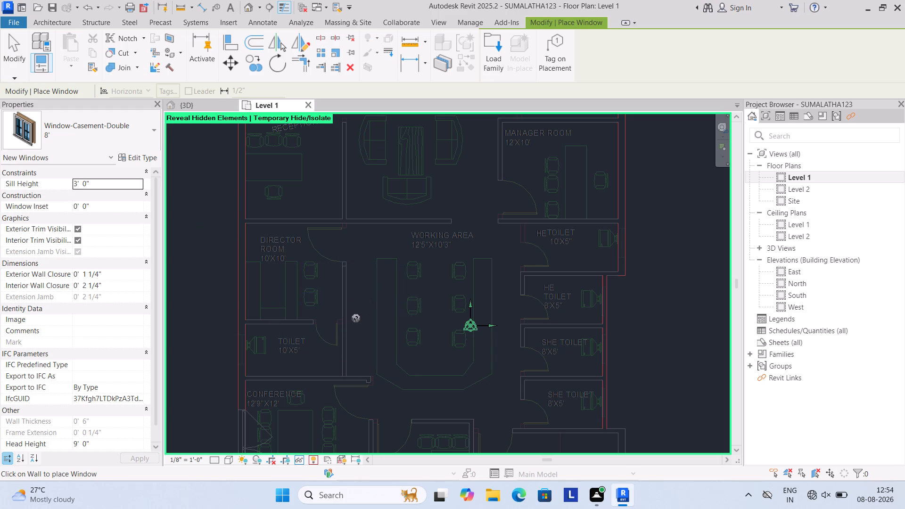
{"action": "scroll", "coordinate": [354, 324], "scroll_direction": "up", "scroll_amount": 4}
{"action": "scroll", "coordinate": [350, 318], "scroll_direction": "down", "scroll_amount": 1}
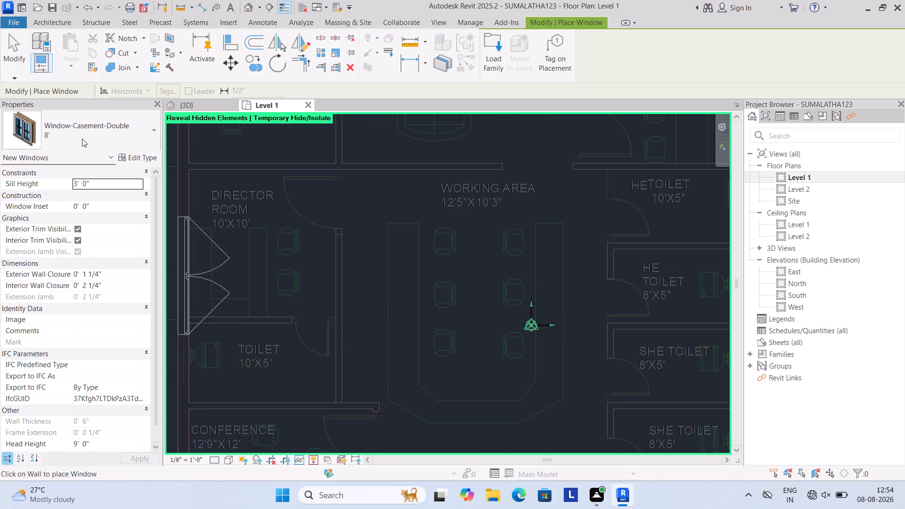
{"action": "left_click", "coordinate": [154, 128]}
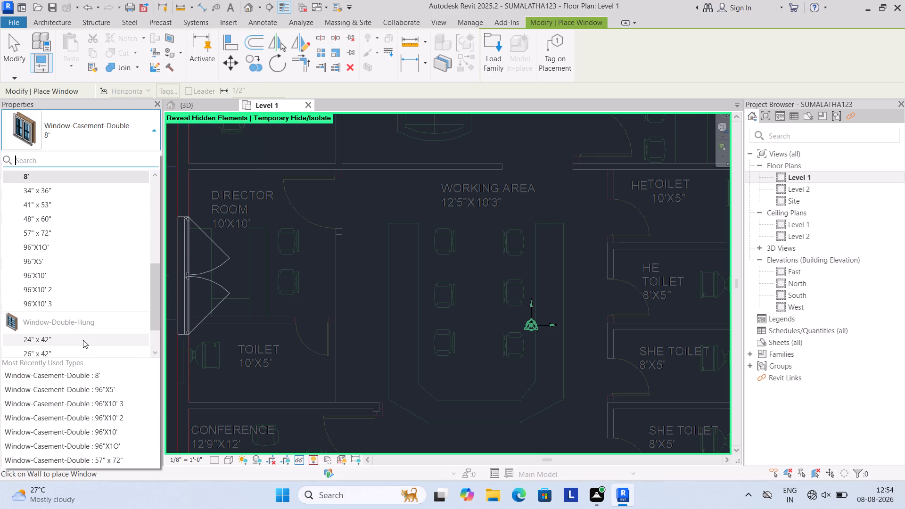
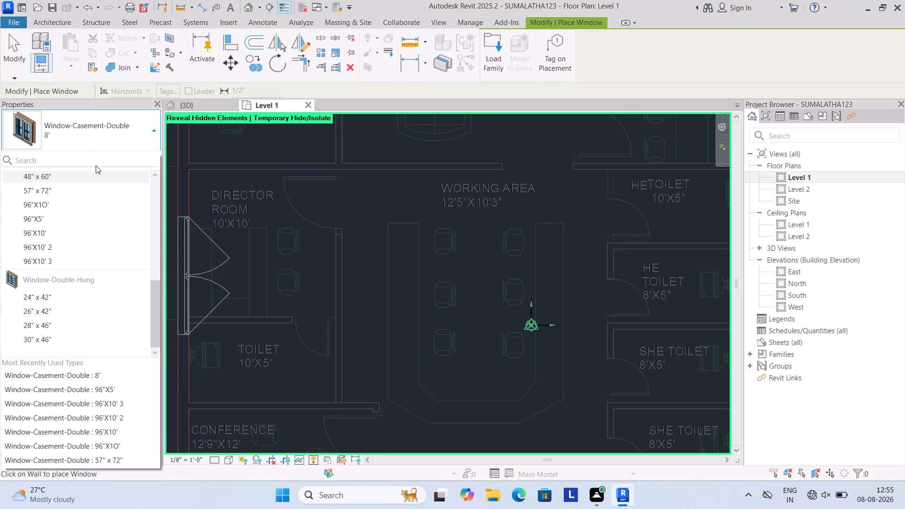
Duplicate the 8' double casement window type as 4' and set its width to 4'.
{"action": "scroll", "coordinate": [96, 165], "scroll_direction": "down", "scroll_amount": 1}
{"action": "scroll", "coordinate": [216, 249], "scroll_direction": "down", "scroll_amount": 2}
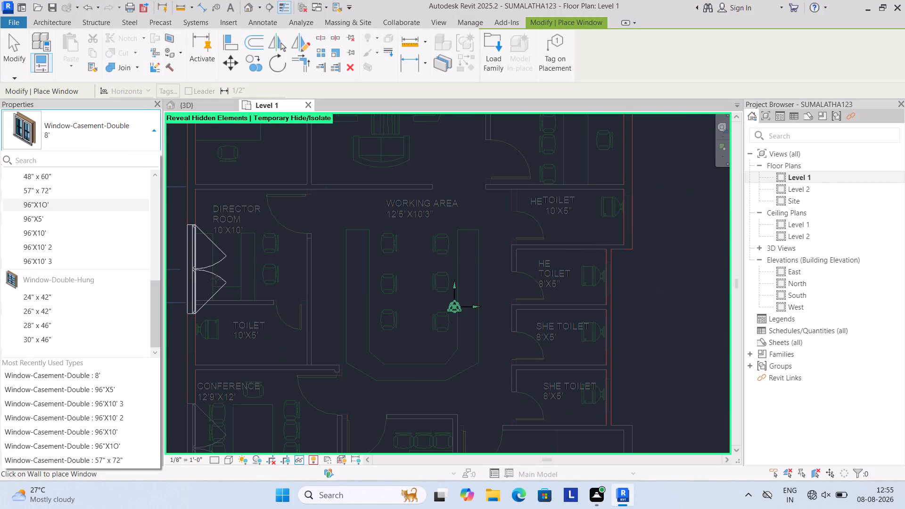
{"action": "scroll", "coordinate": [218, 290], "scroll_direction": "down", "scroll_amount": 2}
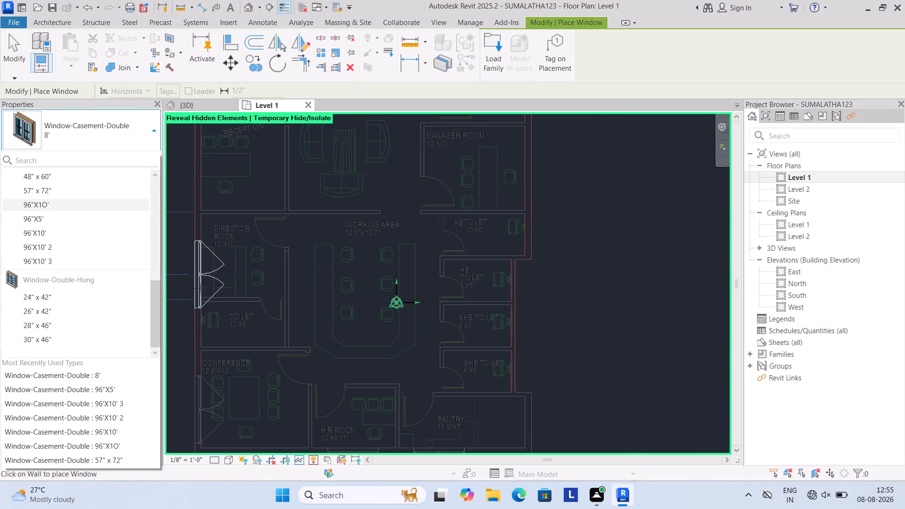
{"action": "scroll", "coordinate": [280, 284], "scroll_direction": "up", "scroll_amount": 4}
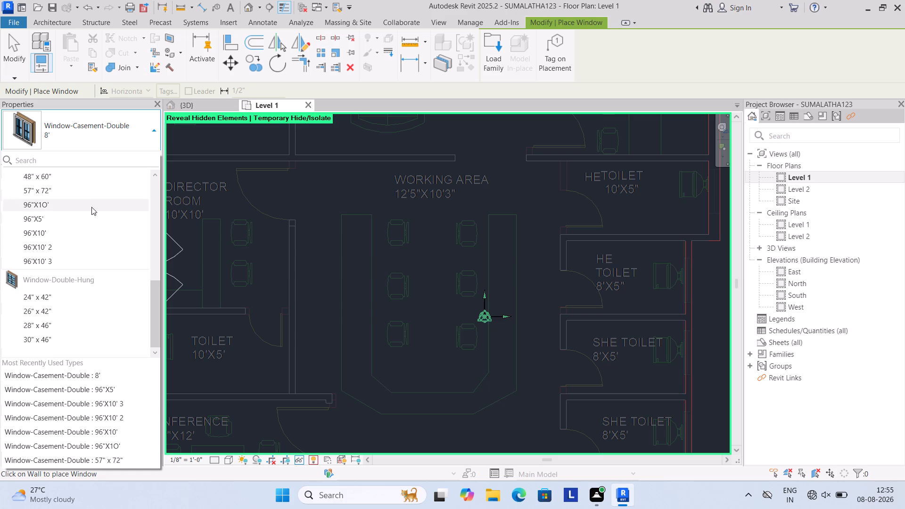
{"action": "left_click", "coordinate": [154, 128]}
{"action": "left_click", "coordinate": [140, 157]}
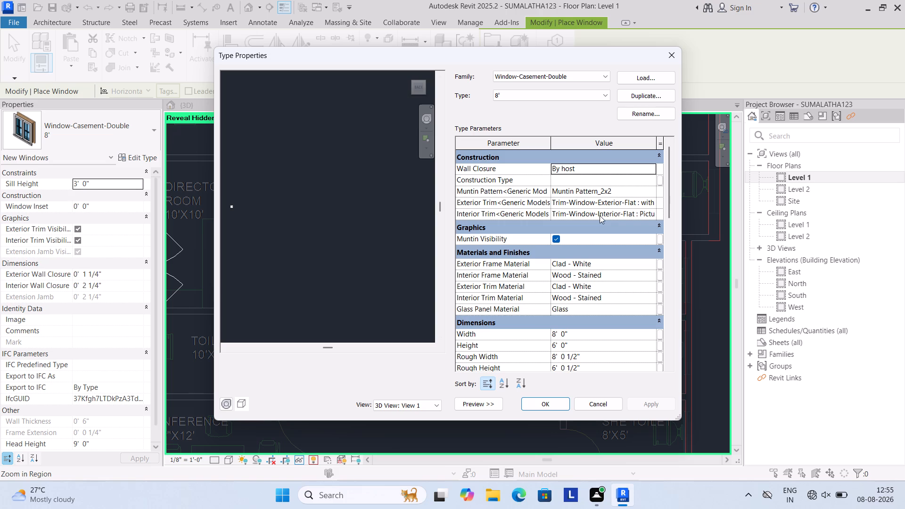
{"action": "left_click", "coordinate": [635, 98]}
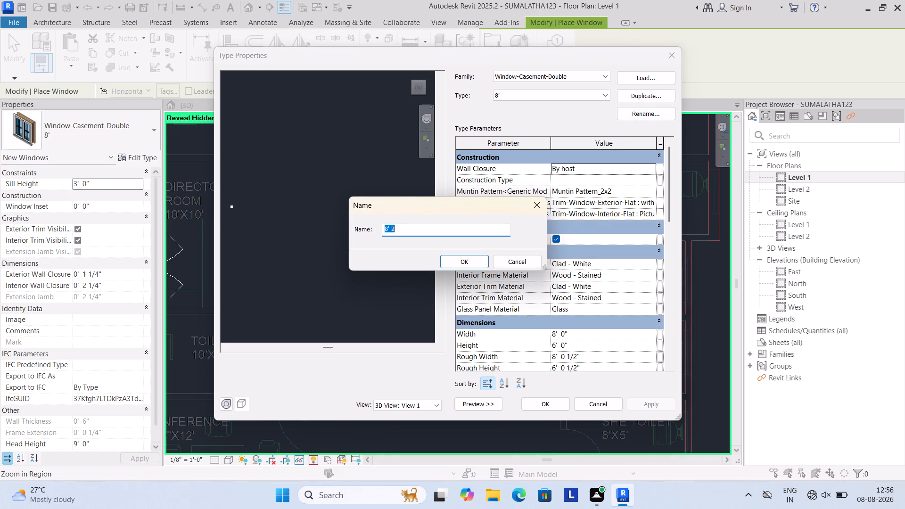
{"action": "key", "text": "BackSpace"}
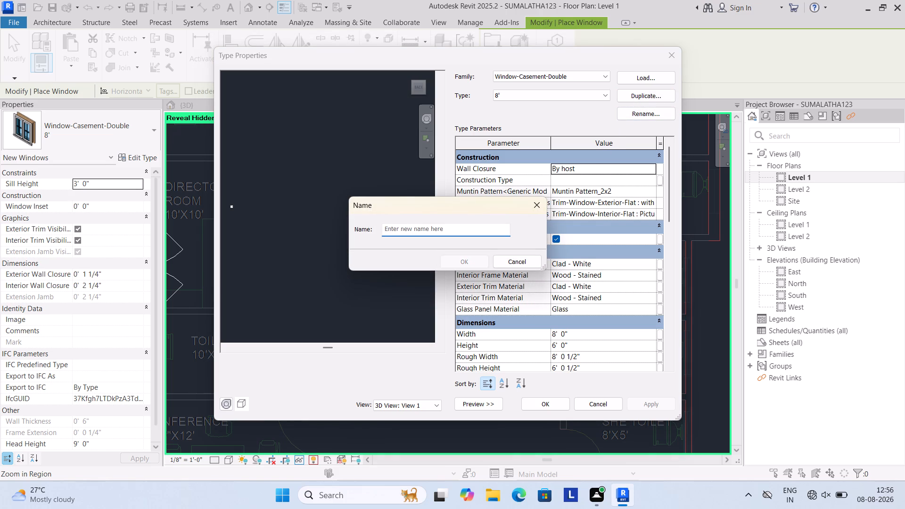
{"action": "type", "text": "4'"}
{"action": "left_click", "coordinate": [453, 264]}
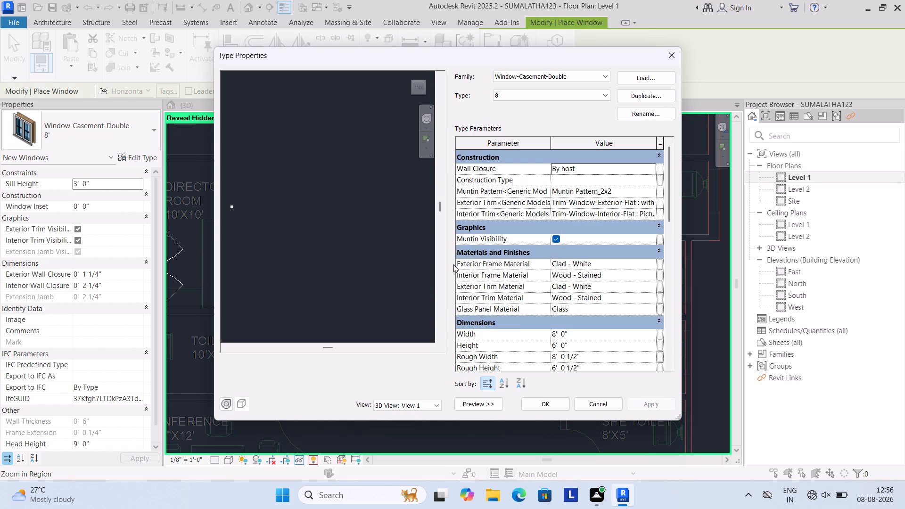
{"action": "left_click", "coordinate": [589, 336]}
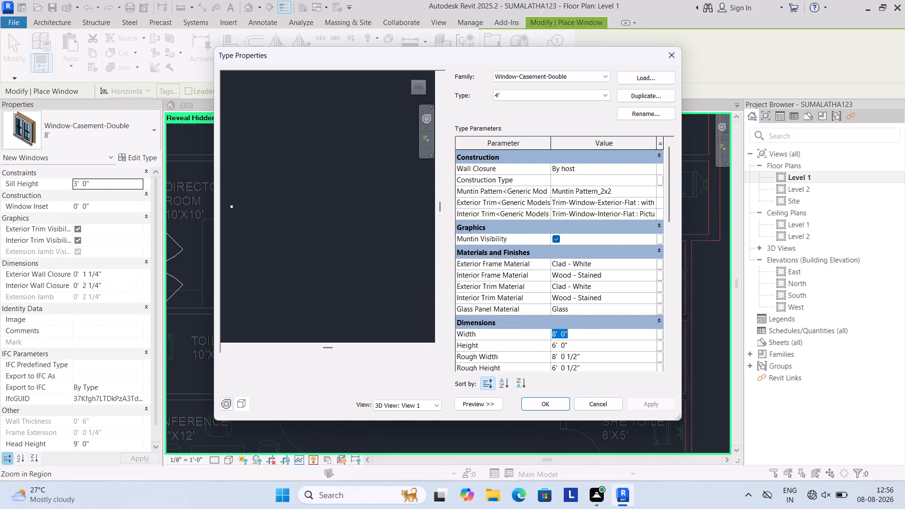
{"action": "key", "text": "4"}
{"action": "key", "text": "apostrophe"}
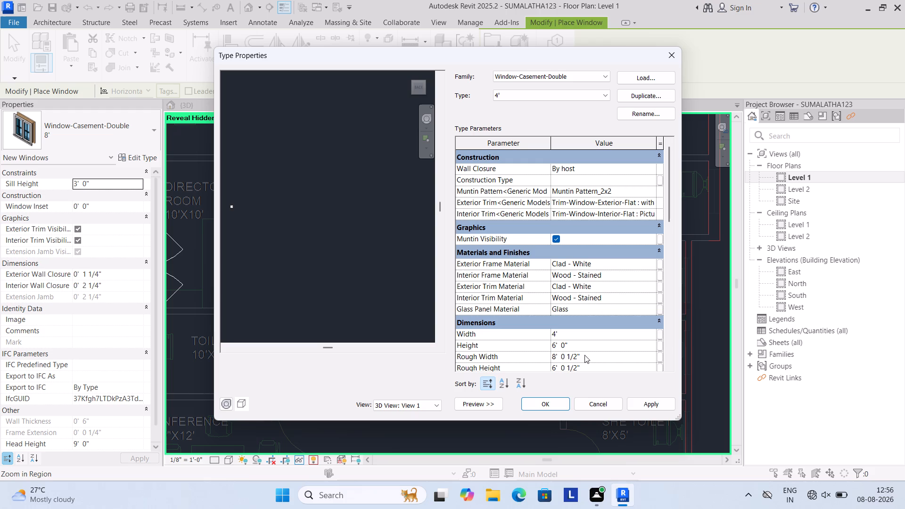
{"action": "left_click", "coordinate": [563, 401]}
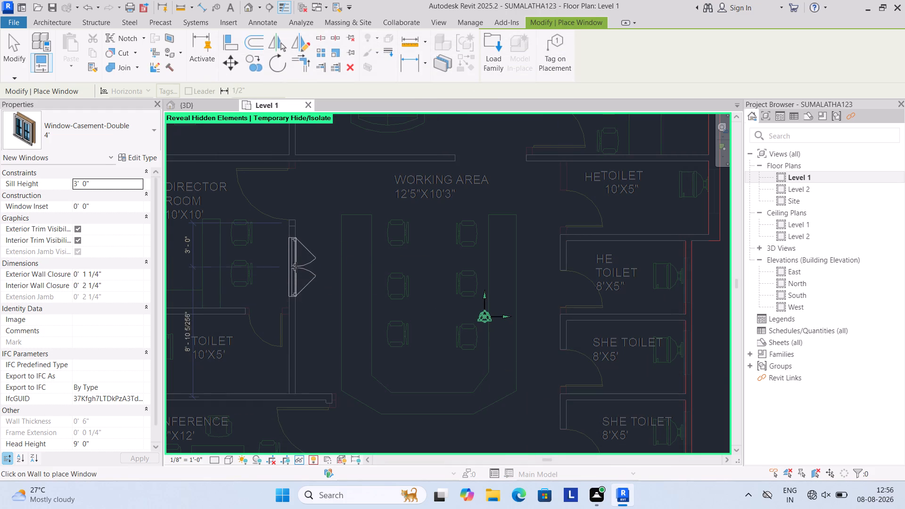
Place a 4' double casement window in the wall between the director room and working area, centred about 3' from the wall end at the door.
{"action": "scroll", "coordinate": [296, 267], "scroll_direction": "up", "scroll_amount": 1}
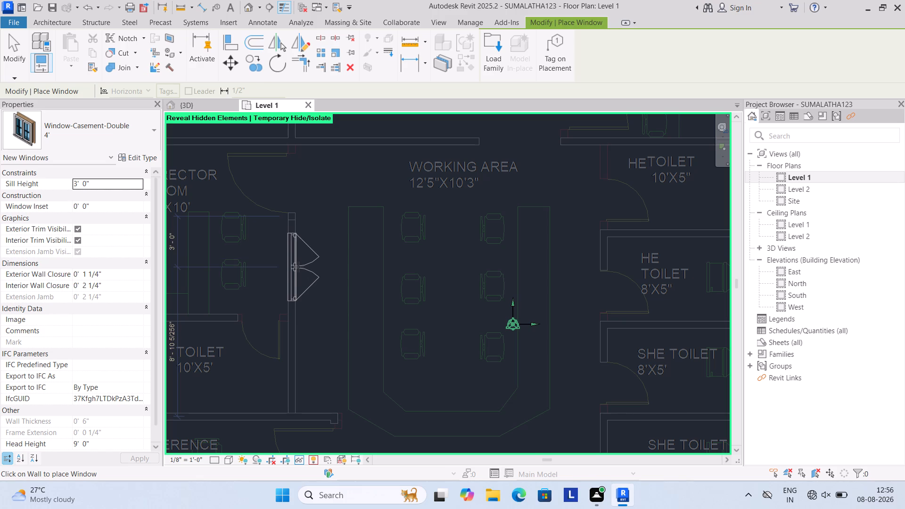
{"action": "left_click", "coordinate": [298, 265]}
{"action": "scroll", "coordinate": [291, 270], "scroll_direction": "up", "scroll_amount": 2}
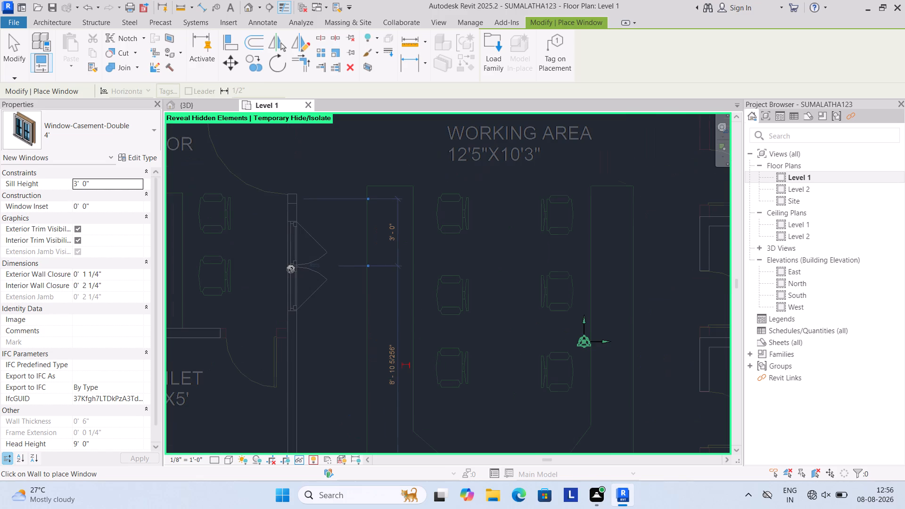
{"action": "scroll", "coordinate": [289, 254], "scroll_direction": "down", "scroll_amount": 1}
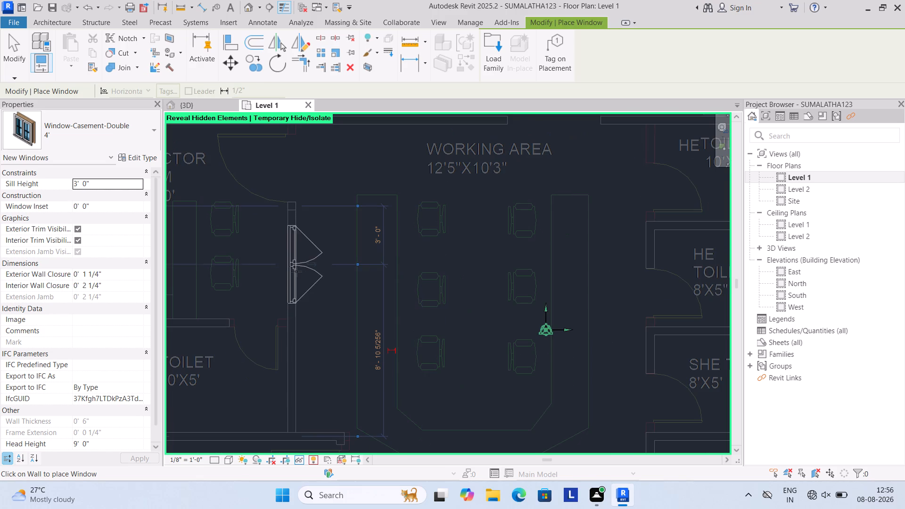
{"action": "left_click", "coordinate": [295, 264]}
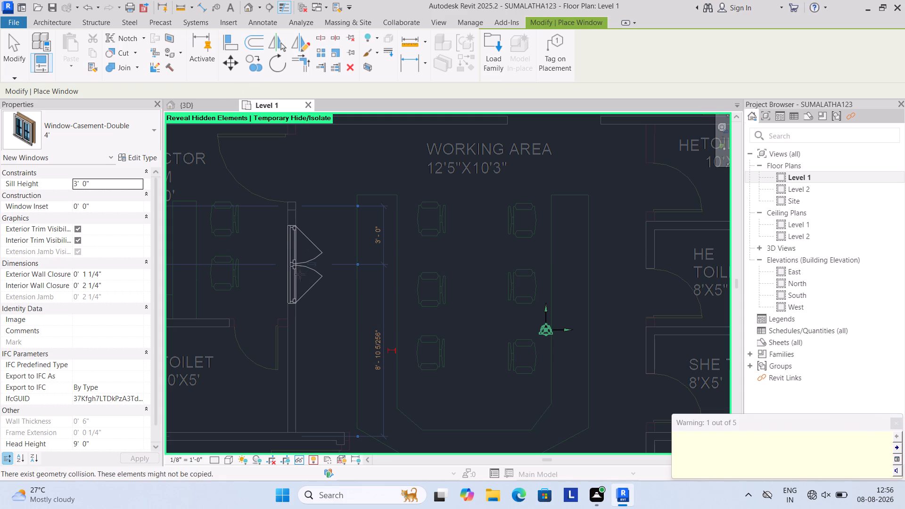
{"action": "scroll", "coordinate": [290, 265], "scroll_direction": "up", "scroll_amount": 7}
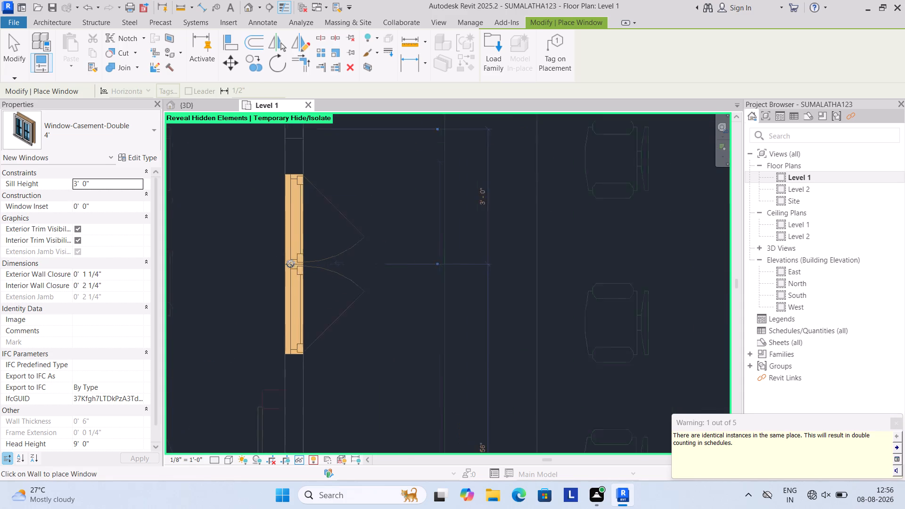
{"action": "scroll", "coordinate": [290, 264], "scroll_direction": "up", "scroll_amount": 1}
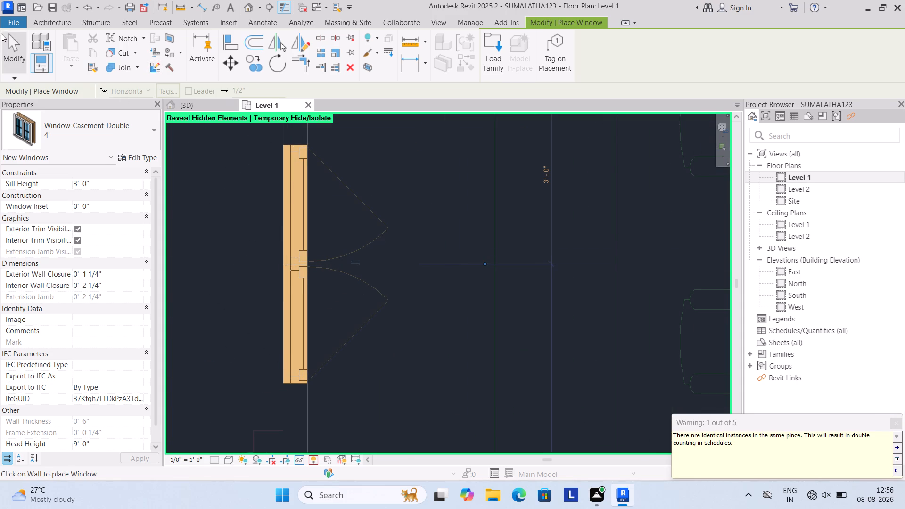
{"action": "left_click", "coordinate": [15, 44]}
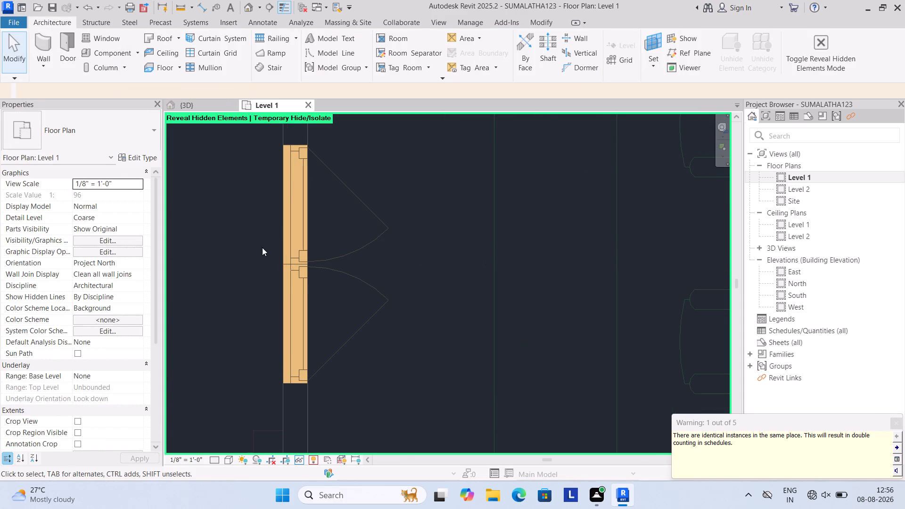
{"action": "left_click", "coordinate": [295, 254]}
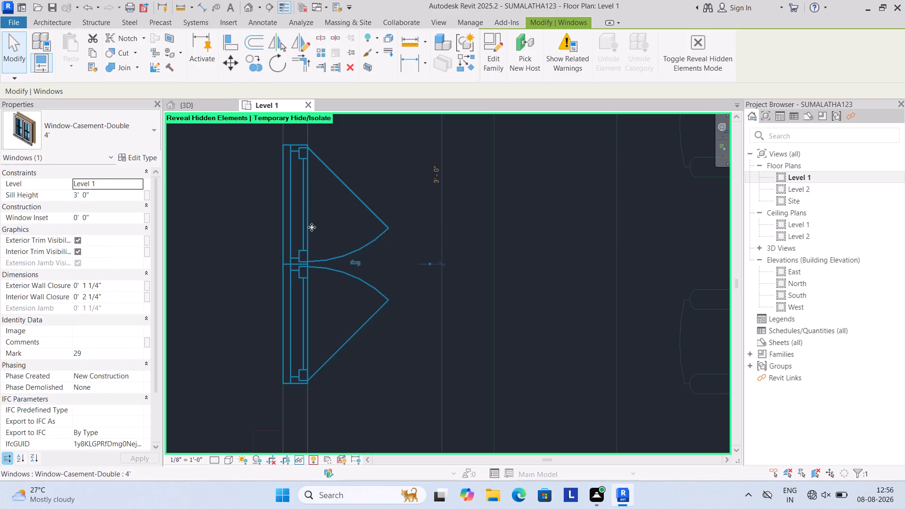
Place a 4' double casement window in the manager room's west wall, centred about 2' 6" from the wall's north end.
{"action": "scroll", "coordinate": [312, 228], "scroll_direction": "down", "scroll_amount": 11}
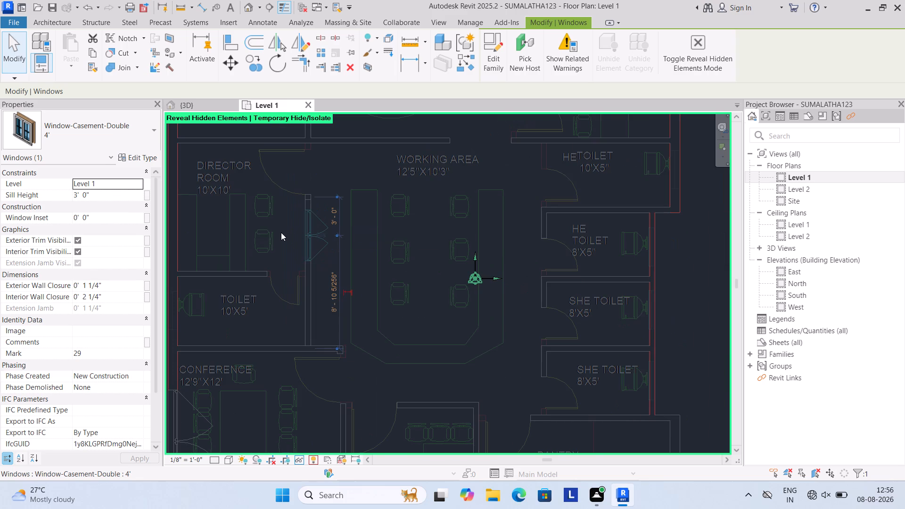
{"action": "scroll", "coordinate": [295, 223], "scroll_direction": "down", "scroll_amount": 2}
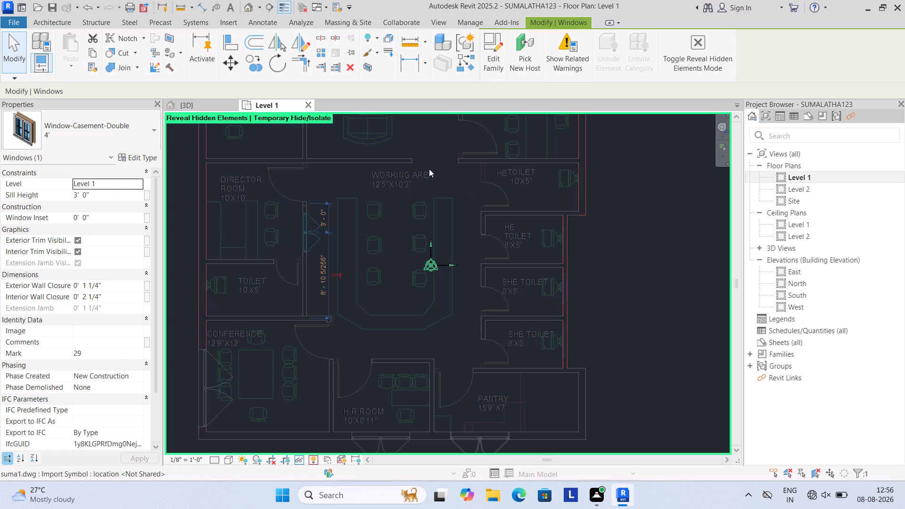
{"action": "middle_click_drag", "start_coordinate": [458, 171], "coordinate": [369, 253]}
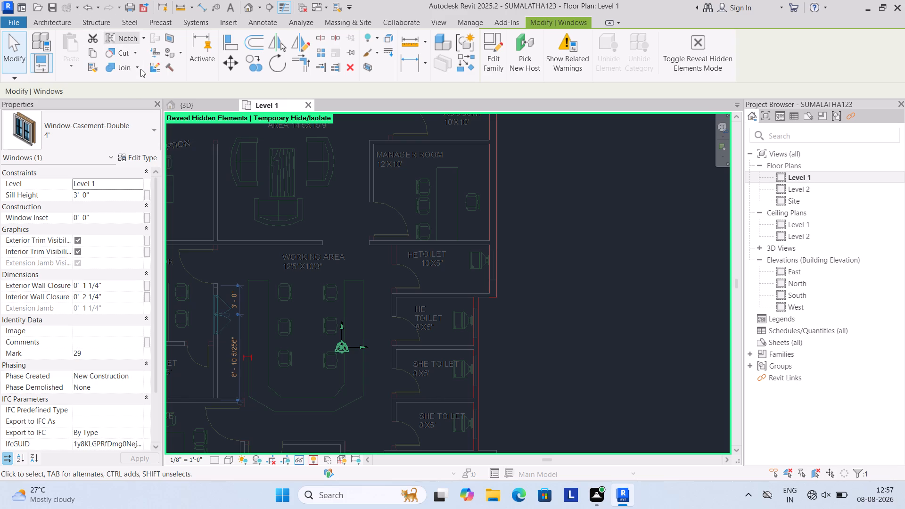
{"action": "left_click", "coordinate": [371, 167]}
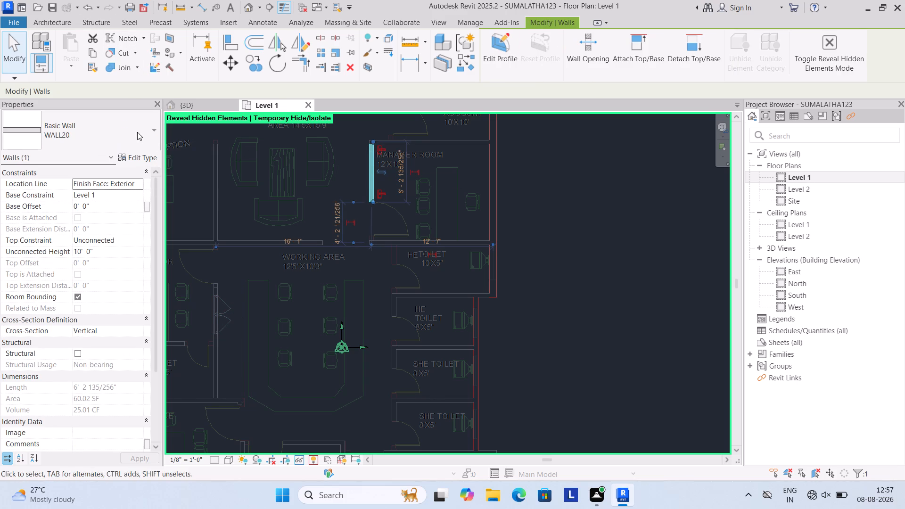
{"action": "left_click", "coordinate": [51, 24]}
{"action": "left_click", "coordinate": [103, 34]}
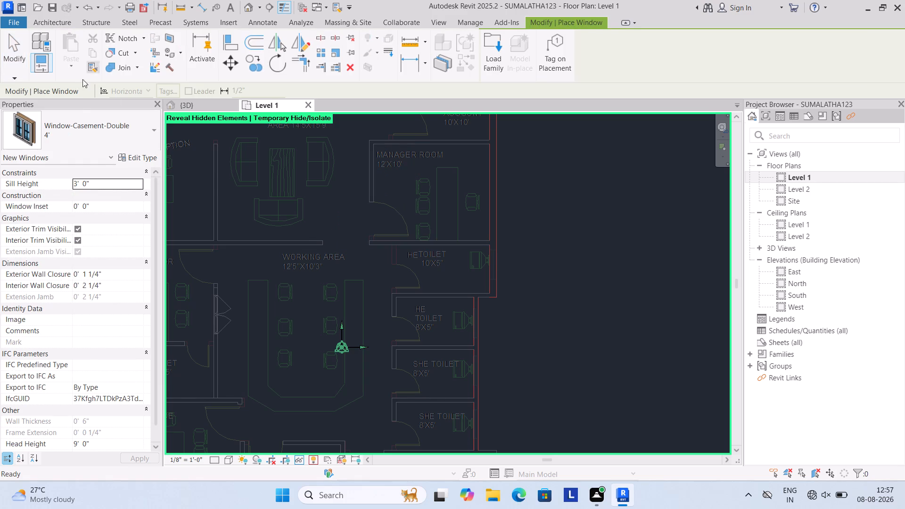
{"action": "left_click", "coordinate": [153, 128]}
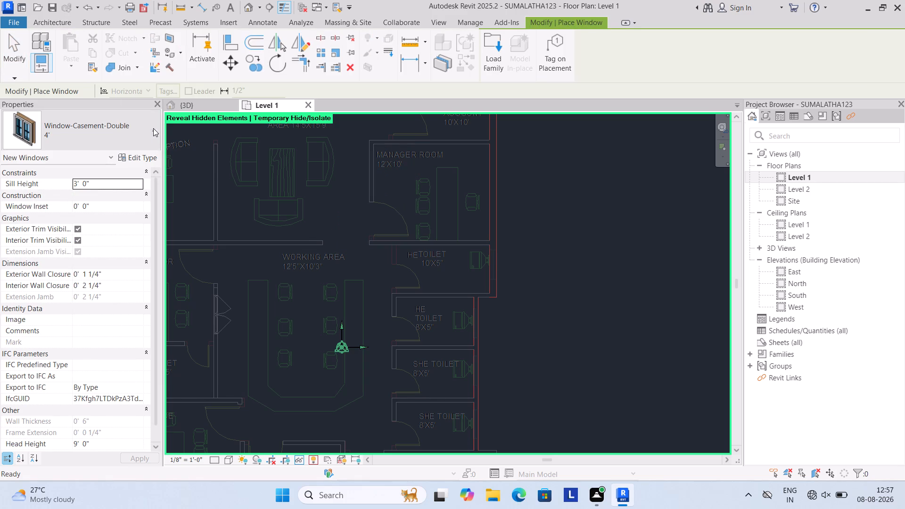
{"action": "left_click", "coordinate": [142, 128]}
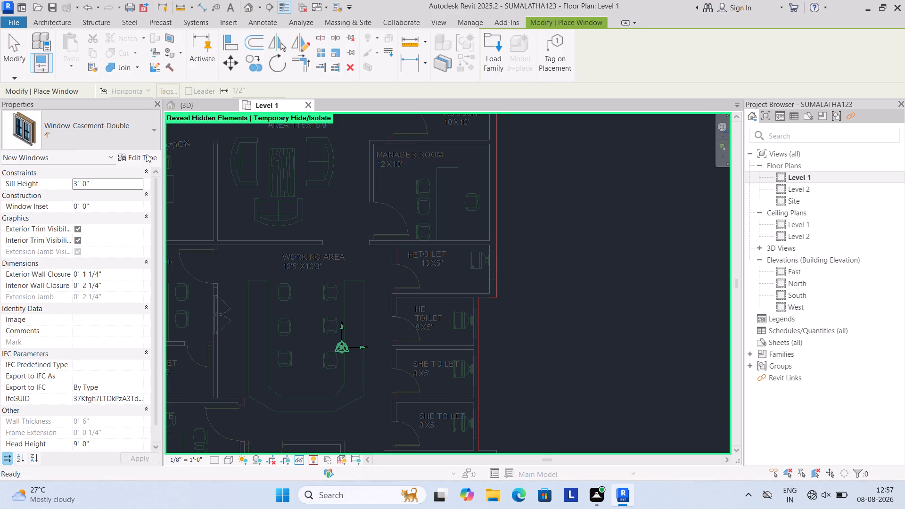
{"action": "left_click", "coordinate": [146, 156]}
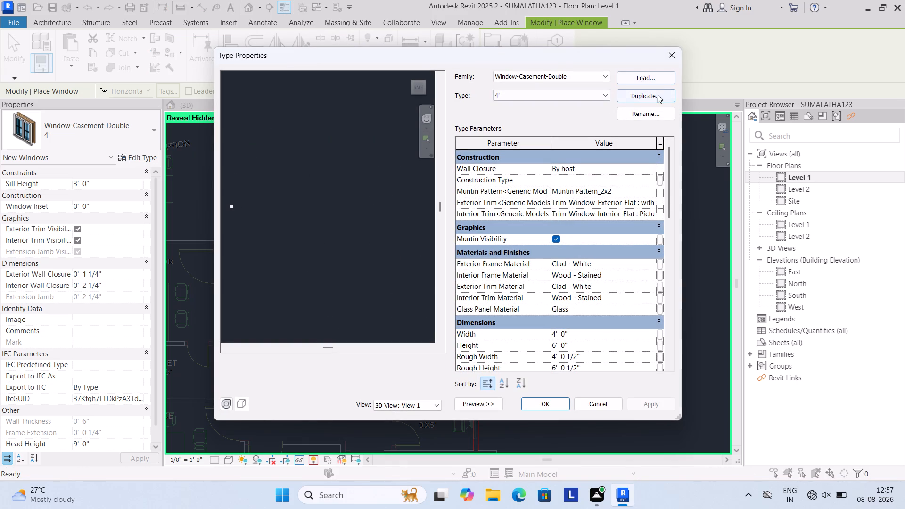
{"action": "left_click", "coordinate": [540, 402]}
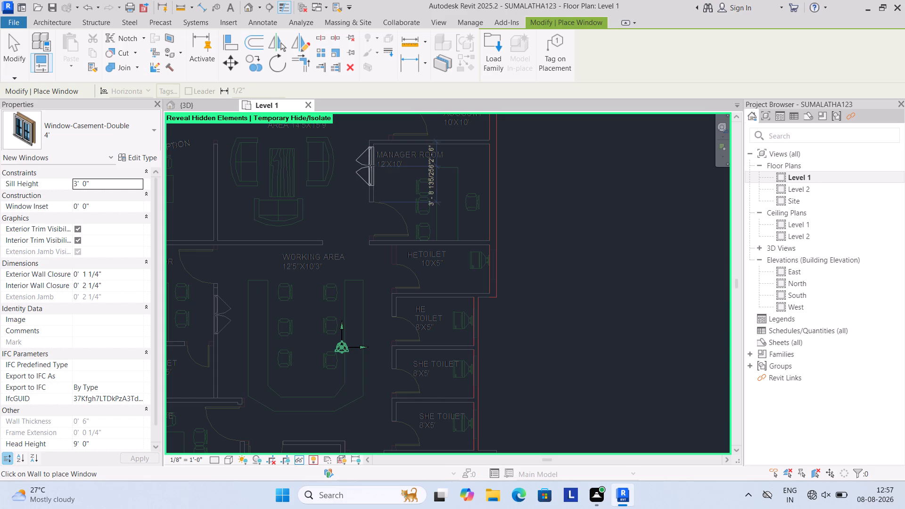
{"action": "left_click", "coordinate": [369, 166]}
{"action": "scroll", "coordinate": [363, 148], "scroll_direction": "up", "scroll_amount": 3}
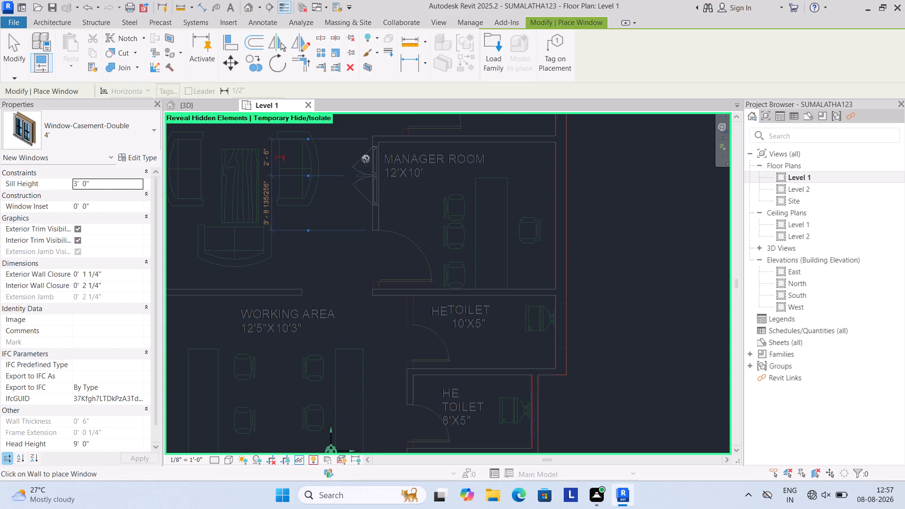
{"action": "scroll", "coordinate": [379, 159], "scroll_direction": "up", "scroll_amount": 4}
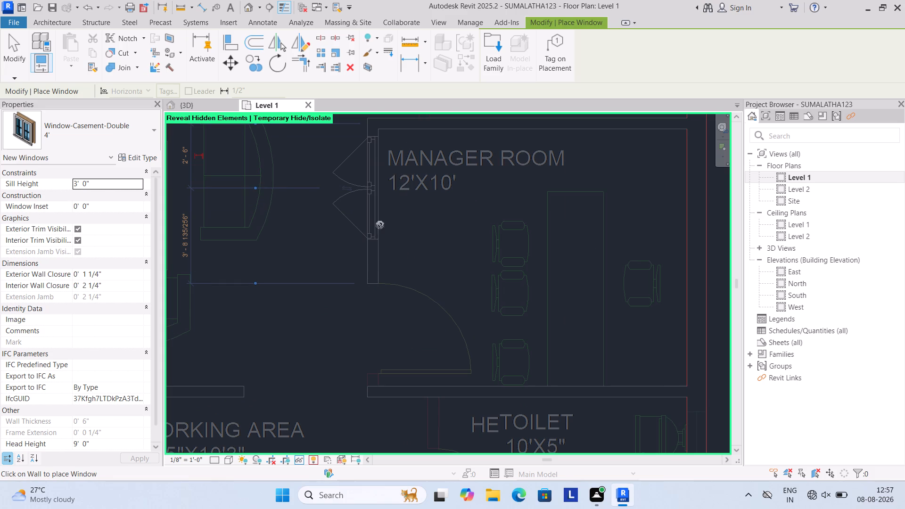
{"action": "scroll", "coordinate": [376, 205], "scroll_direction": "up", "scroll_amount": 9}
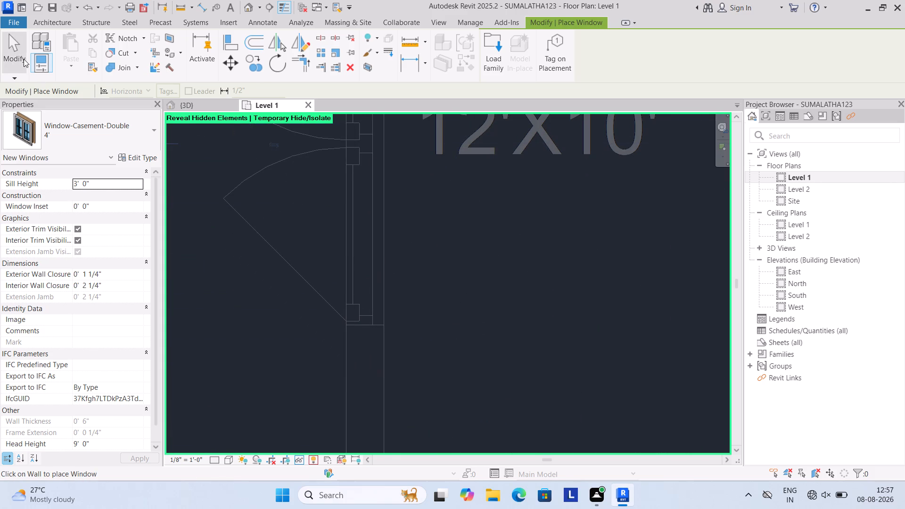
{"action": "left_click", "coordinate": [9, 54]}
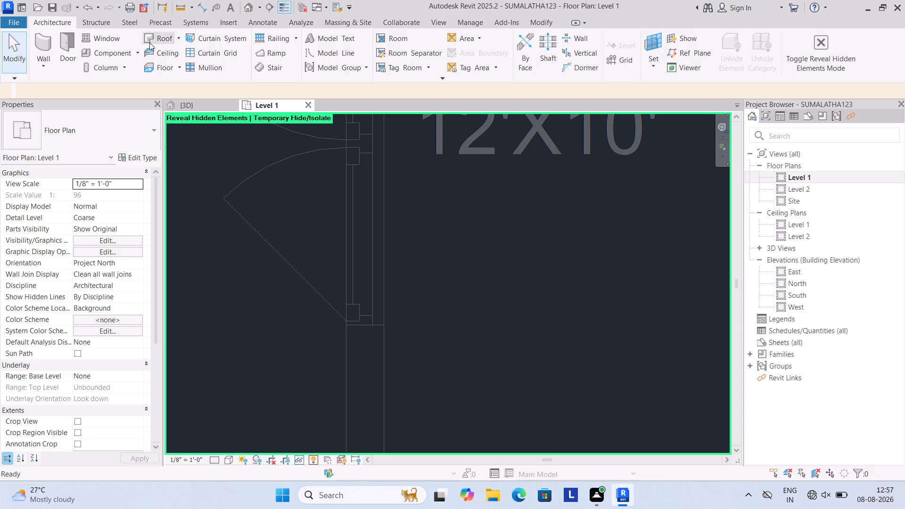
{"action": "left_click", "coordinate": [46, 23]}
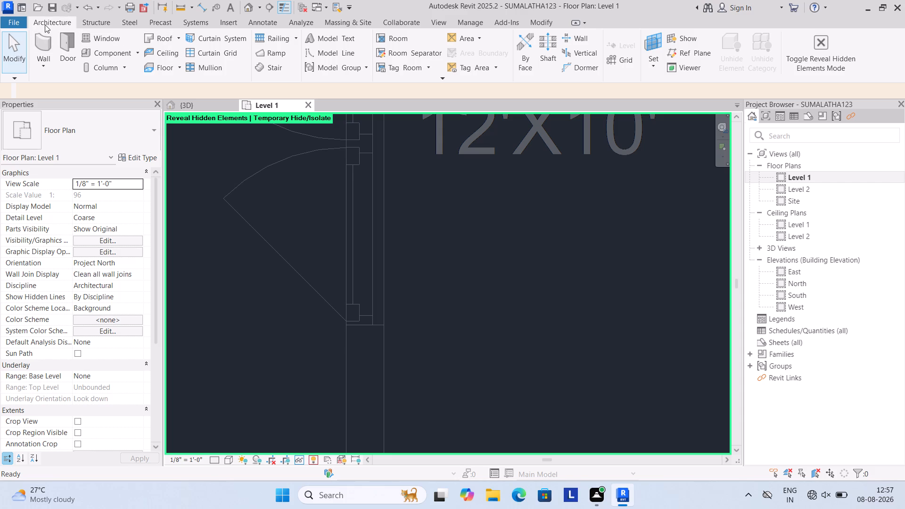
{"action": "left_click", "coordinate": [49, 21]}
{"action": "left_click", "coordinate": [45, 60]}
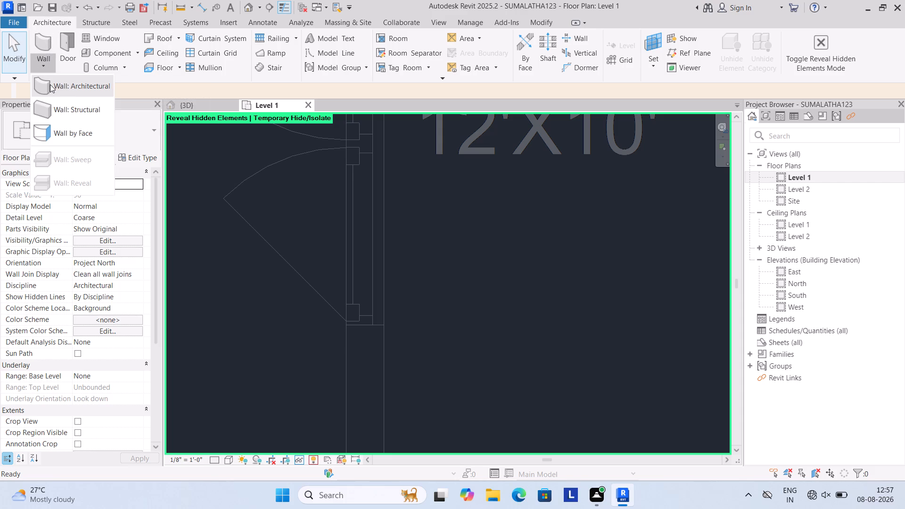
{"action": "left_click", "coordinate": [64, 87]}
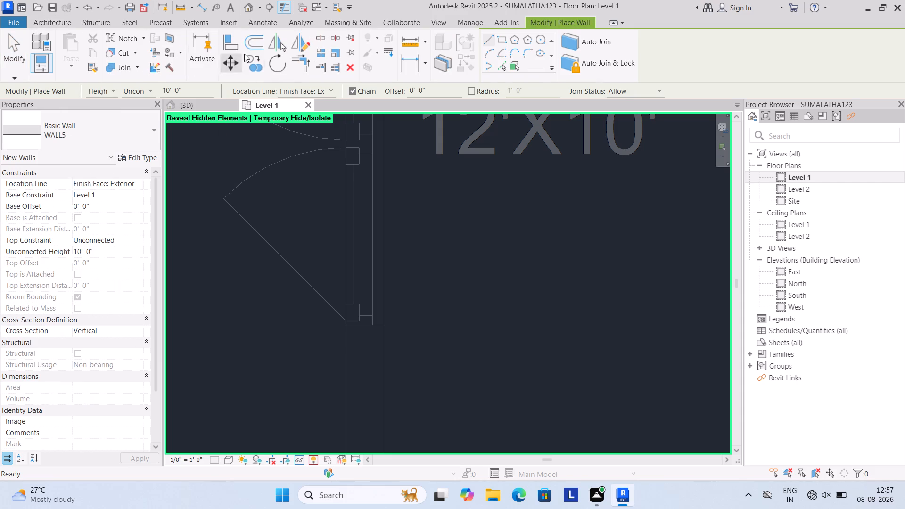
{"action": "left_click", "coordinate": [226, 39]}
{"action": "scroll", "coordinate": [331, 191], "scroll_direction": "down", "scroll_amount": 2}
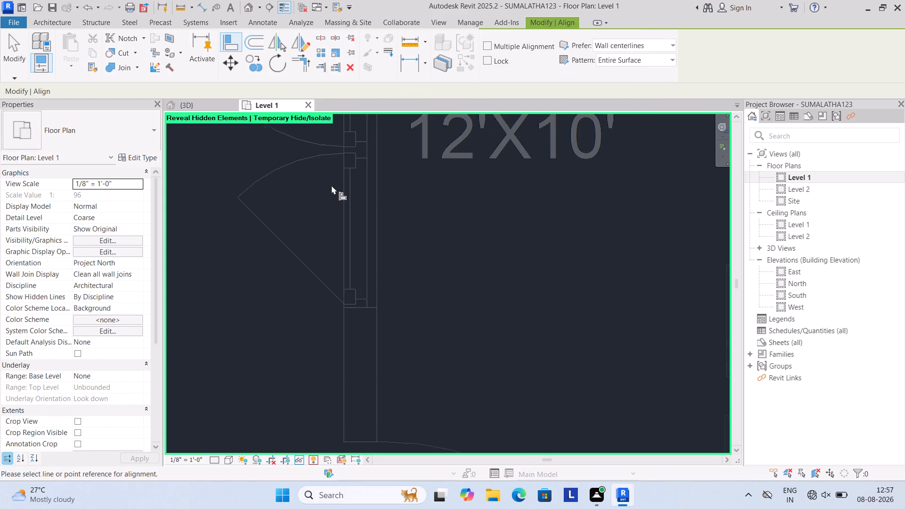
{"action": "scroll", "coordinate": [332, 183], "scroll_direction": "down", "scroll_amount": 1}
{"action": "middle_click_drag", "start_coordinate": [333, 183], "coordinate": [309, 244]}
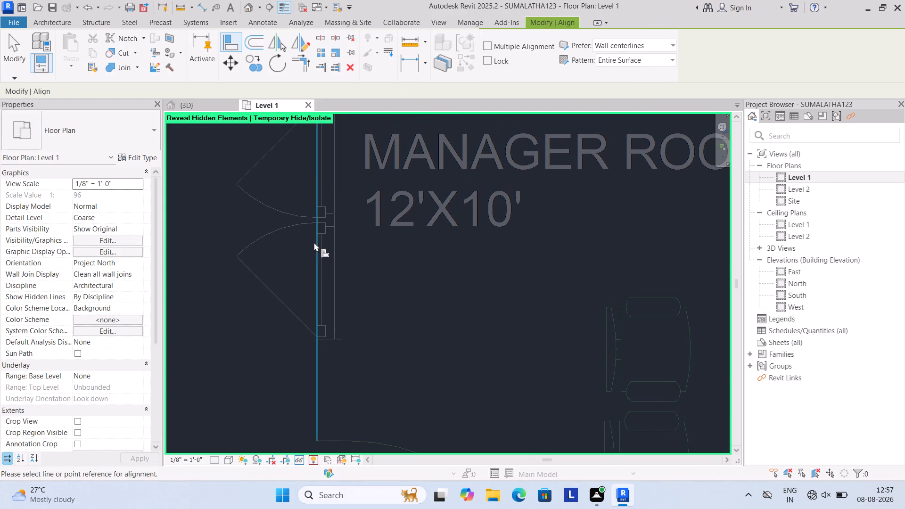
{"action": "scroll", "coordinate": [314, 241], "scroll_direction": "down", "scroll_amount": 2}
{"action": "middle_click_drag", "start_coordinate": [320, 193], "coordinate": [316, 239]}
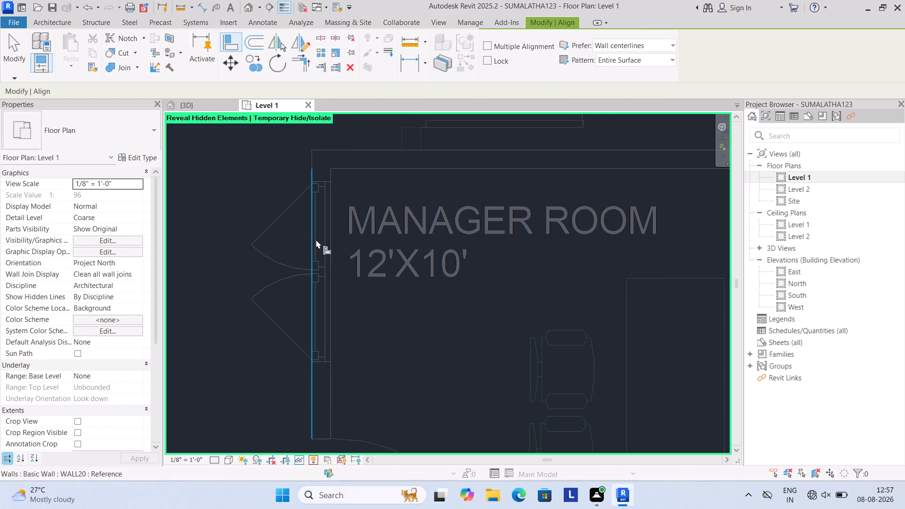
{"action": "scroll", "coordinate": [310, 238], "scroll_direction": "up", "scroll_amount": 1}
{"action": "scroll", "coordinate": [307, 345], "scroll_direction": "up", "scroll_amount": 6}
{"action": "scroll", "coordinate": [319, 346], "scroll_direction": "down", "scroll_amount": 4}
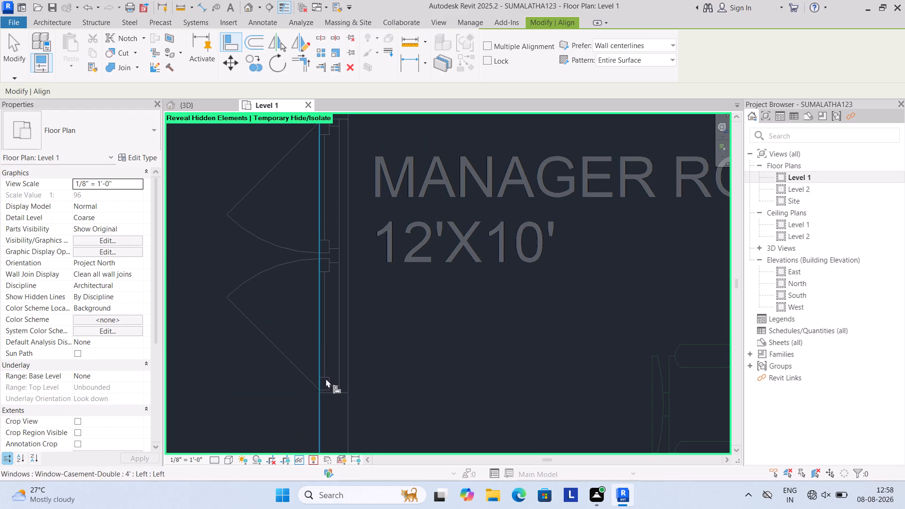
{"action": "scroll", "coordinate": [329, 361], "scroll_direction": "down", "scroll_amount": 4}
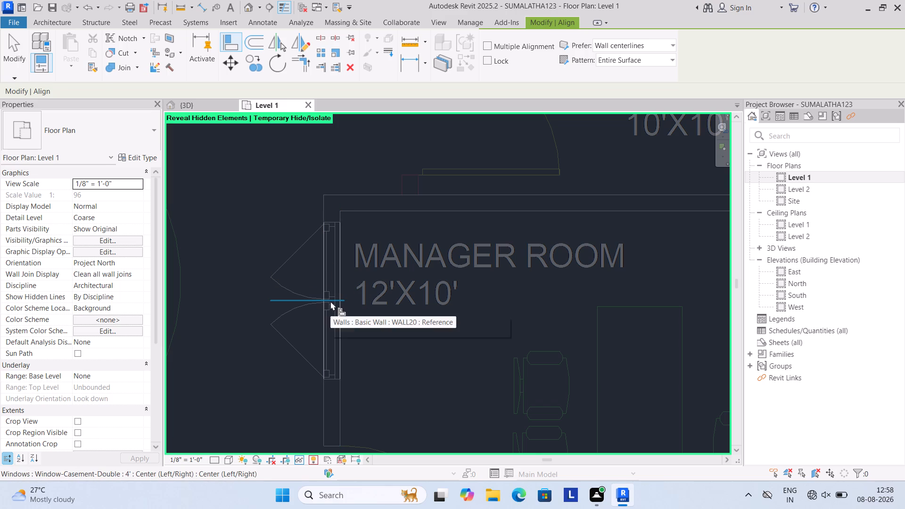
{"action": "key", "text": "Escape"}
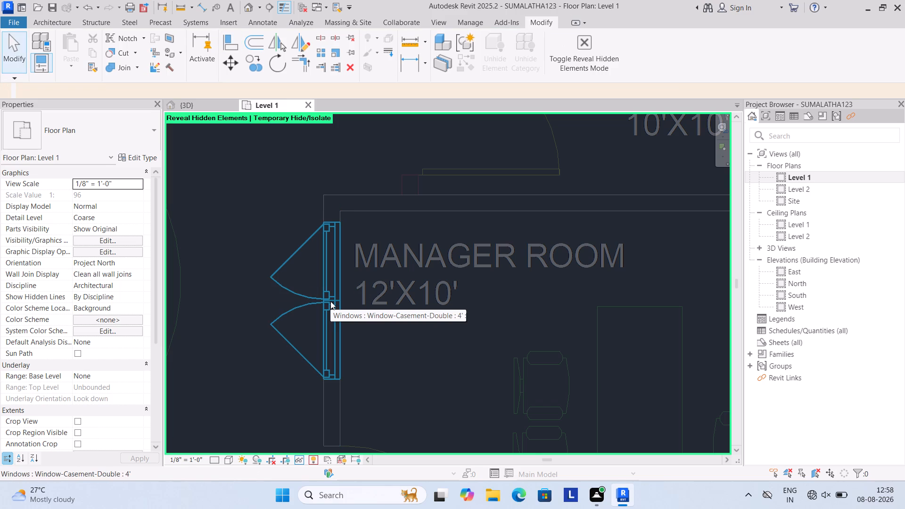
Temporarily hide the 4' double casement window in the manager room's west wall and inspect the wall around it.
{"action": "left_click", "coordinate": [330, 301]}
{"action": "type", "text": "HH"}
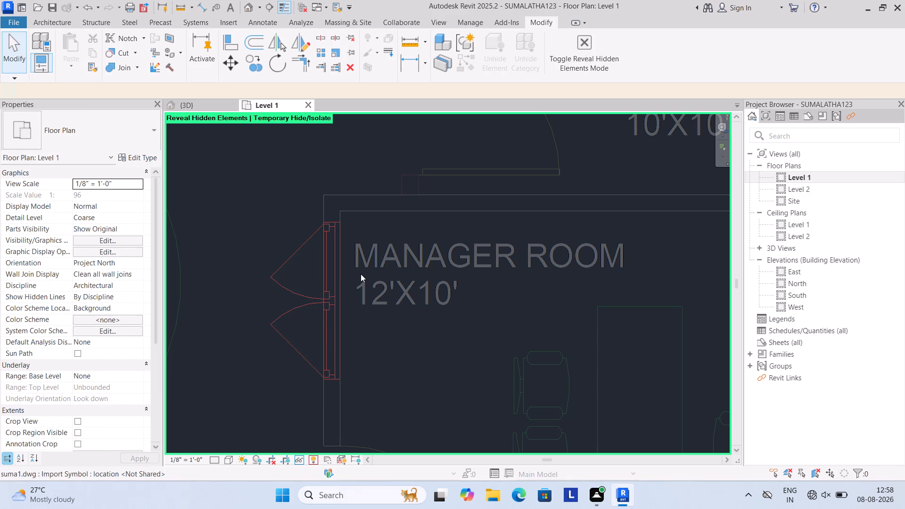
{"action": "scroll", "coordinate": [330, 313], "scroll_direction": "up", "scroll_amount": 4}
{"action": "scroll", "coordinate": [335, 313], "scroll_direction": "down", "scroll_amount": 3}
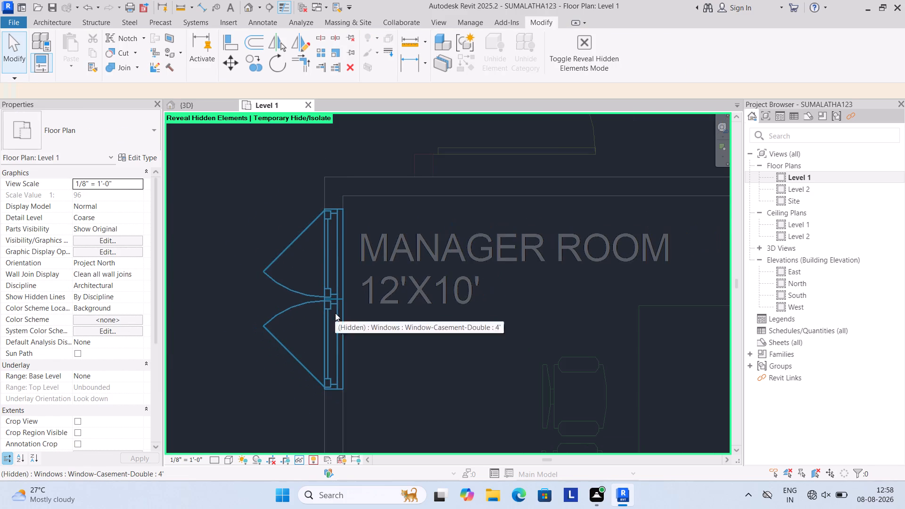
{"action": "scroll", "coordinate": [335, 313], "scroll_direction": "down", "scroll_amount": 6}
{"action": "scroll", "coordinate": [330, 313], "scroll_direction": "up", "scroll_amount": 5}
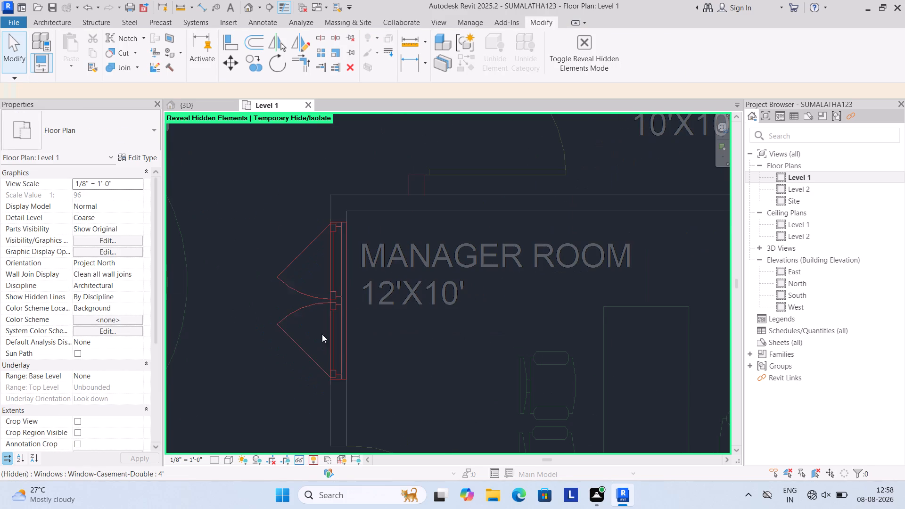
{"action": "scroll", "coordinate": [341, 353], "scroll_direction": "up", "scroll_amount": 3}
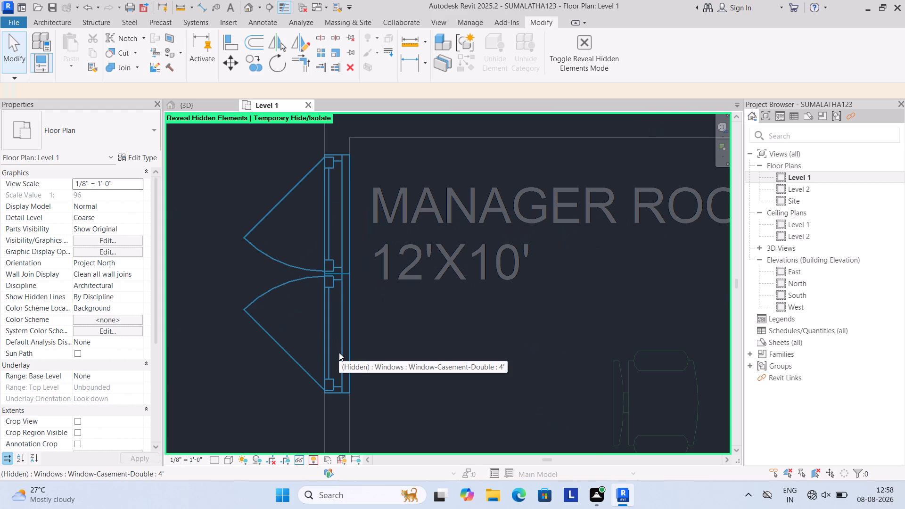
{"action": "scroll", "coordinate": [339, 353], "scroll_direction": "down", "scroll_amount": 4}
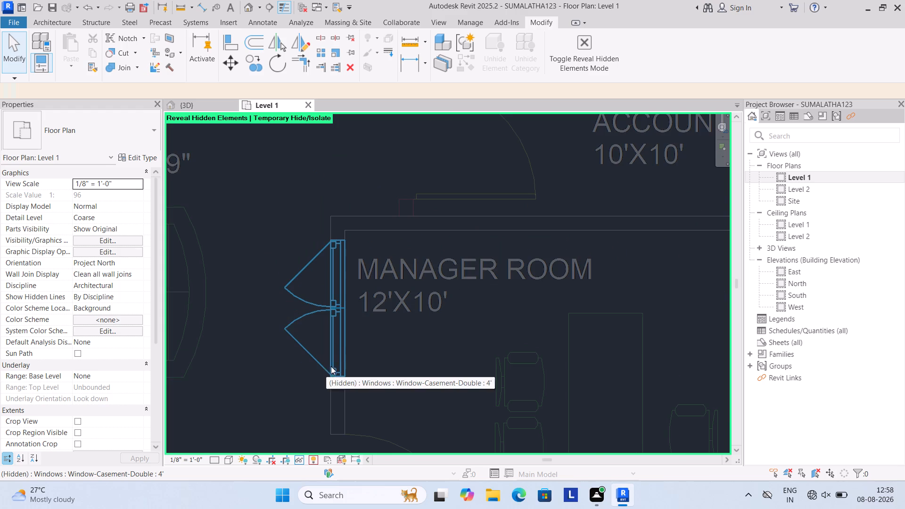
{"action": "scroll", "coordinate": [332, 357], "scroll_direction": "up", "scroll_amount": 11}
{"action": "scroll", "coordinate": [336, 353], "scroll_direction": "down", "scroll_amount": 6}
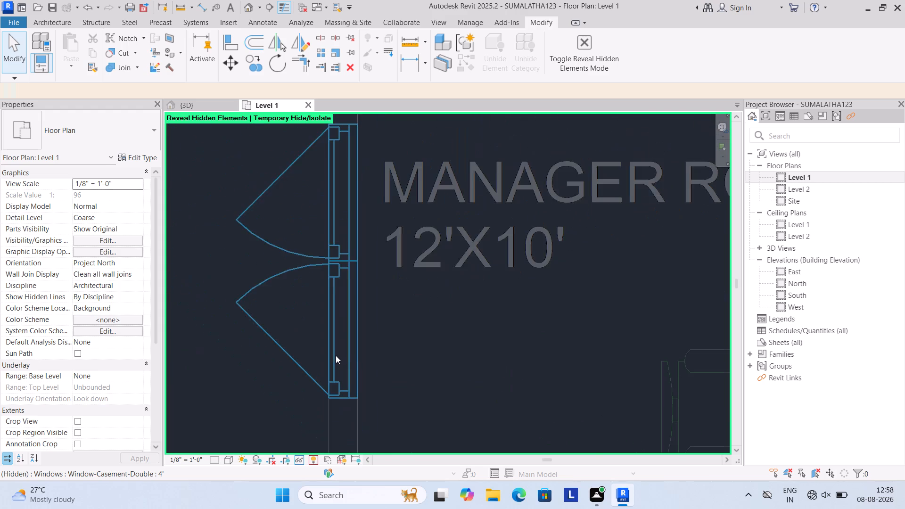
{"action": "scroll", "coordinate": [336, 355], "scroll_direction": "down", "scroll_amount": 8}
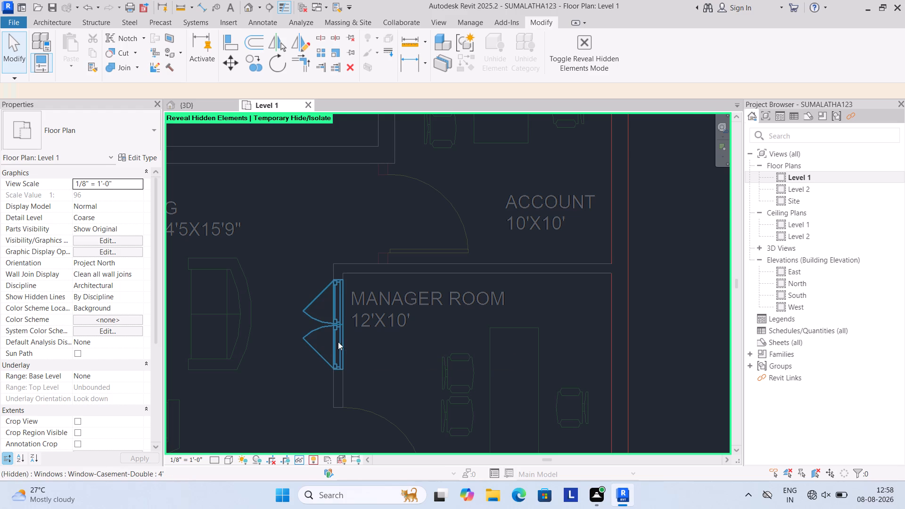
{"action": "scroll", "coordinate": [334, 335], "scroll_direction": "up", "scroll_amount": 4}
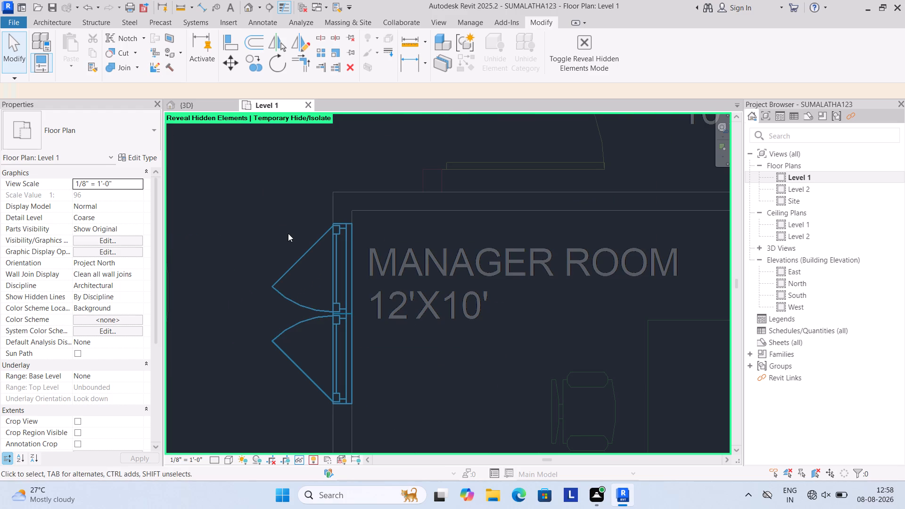
Reset the temporary hide/isolate in the Level 1 floor plan.
{"action": "left_click", "coordinate": [337, 254]}
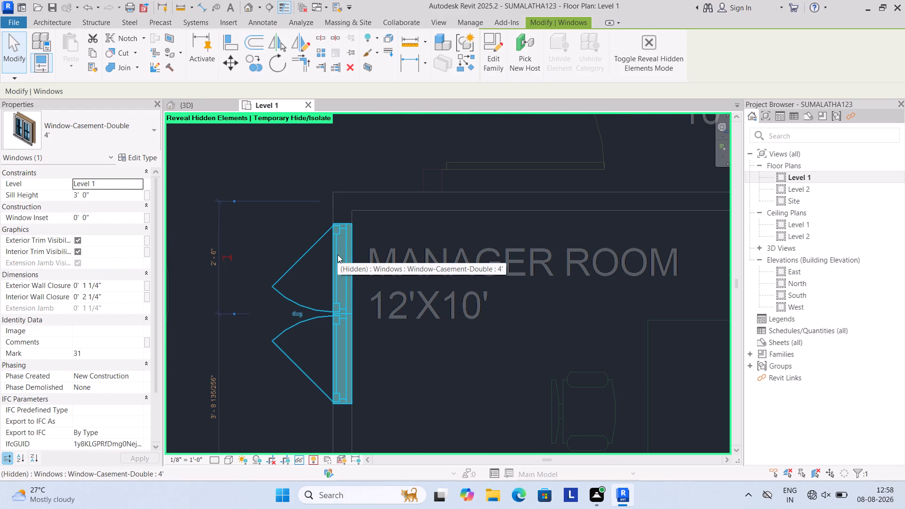
{"action": "type", "text": "HR"}
Examine the manager room's west wall and its double casement window against the surrounding Level 1 plan.
{"action": "scroll", "coordinate": [346, 414], "scroll_direction": "down", "scroll_amount": 1}
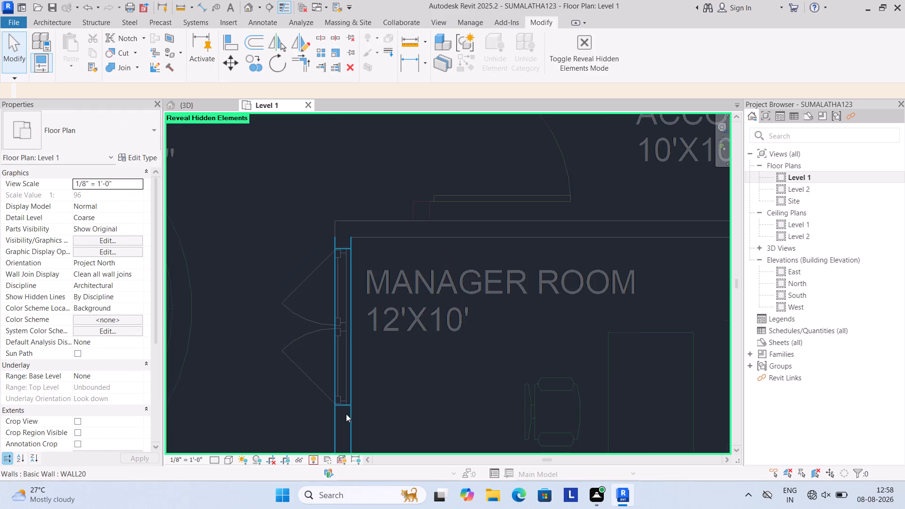
{"action": "scroll", "coordinate": [346, 412], "scroll_direction": "up", "scroll_amount": 8}
{"action": "scroll", "coordinate": [346, 412], "scroll_direction": "down", "scroll_amount": 8}
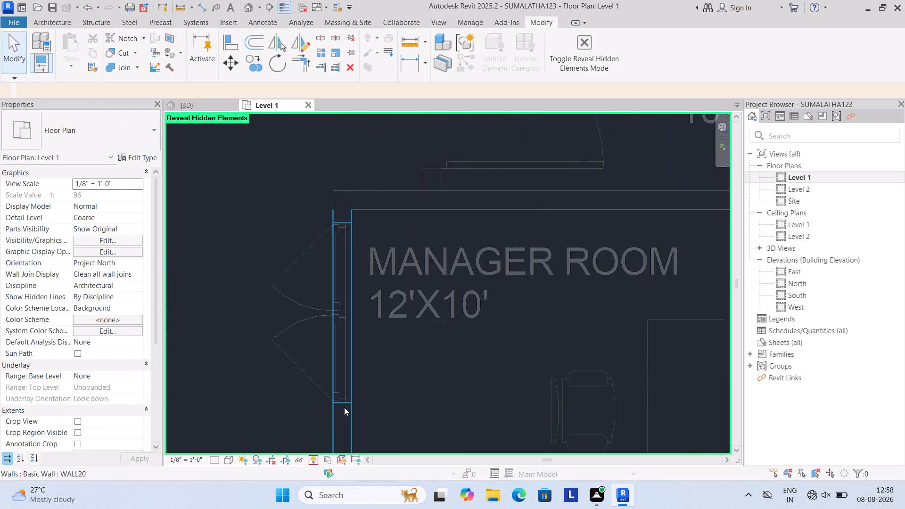
{"action": "scroll", "coordinate": [343, 405], "scroll_direction": "down", "scroll_amount": 1}
{"action": "middle_click_drag", "start_coordinate": [344, 414], "coordinate": [341, 341]}
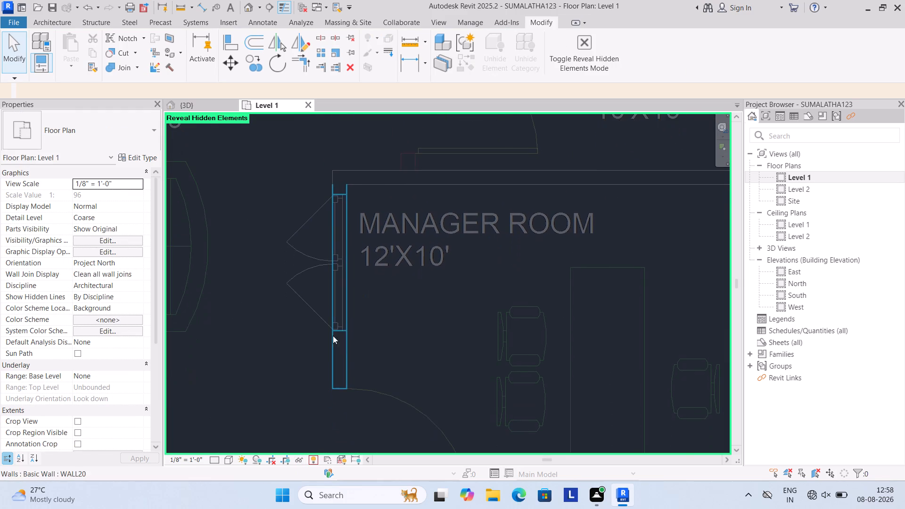
{"action": "scroll", "coordinate": [333, 282], "scroll_direction": "up", "scroll_amount": 8}
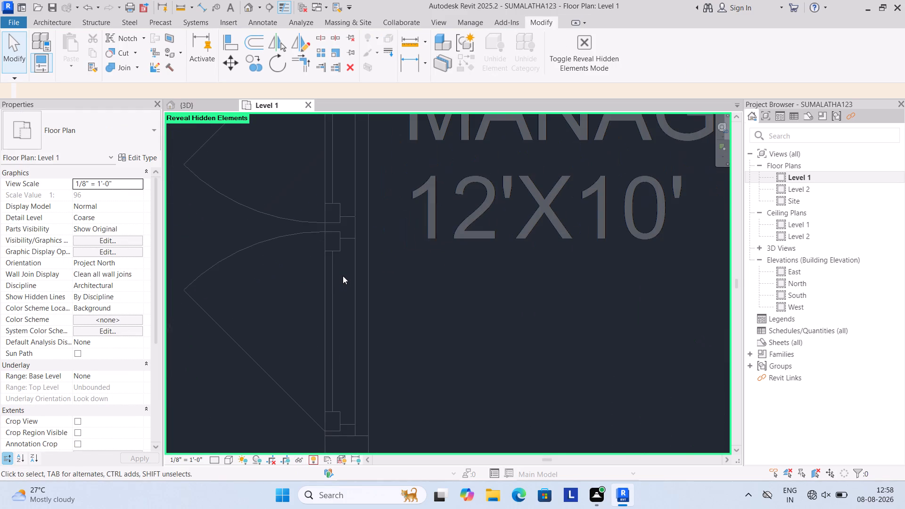
{"action": "scroll", "coordinate": [343, 276], "scroll_direction": "down", "scroll_amount": 15}
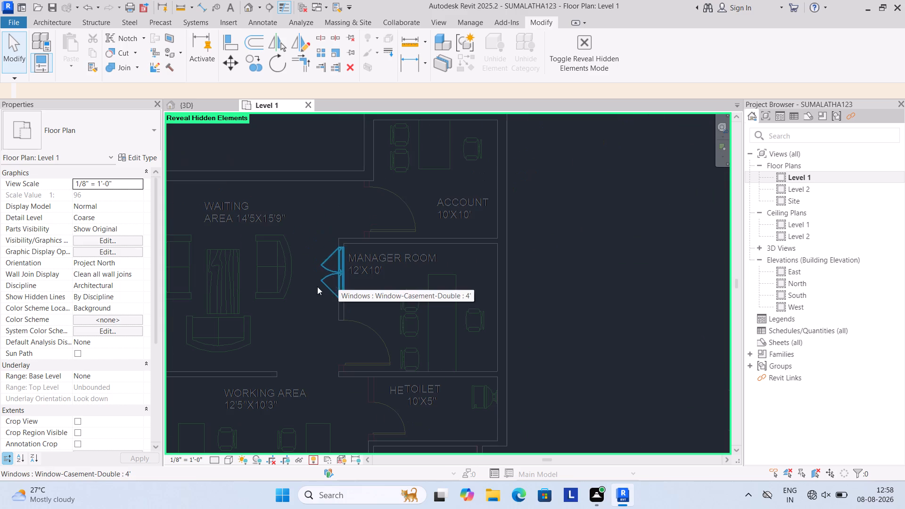
Switch to the 3D view and inspect the windows on the building's exterior walls from several sides.
{"action": "left_click", "coordinate": [205, 101]}
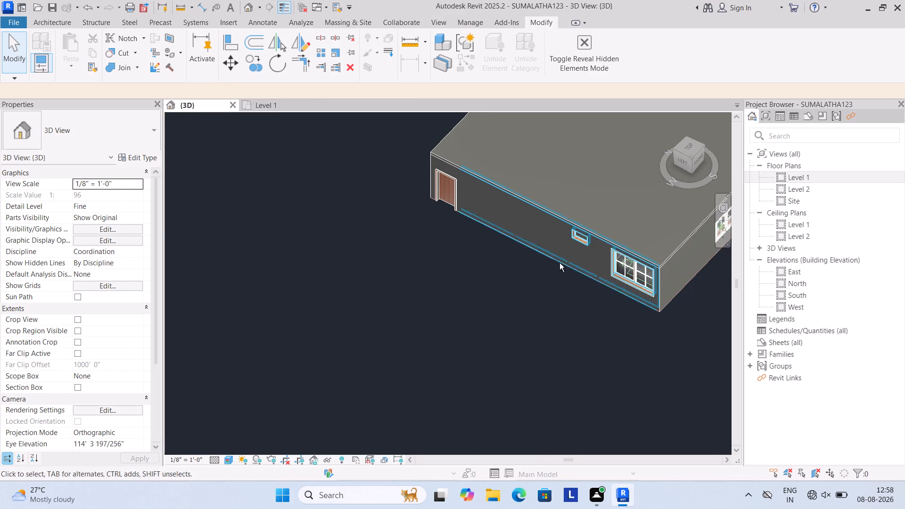
{"action": "middle_click_drag", "start_coordinate": [616, 255], "coordinate": [414, 211], "text": "shift"}
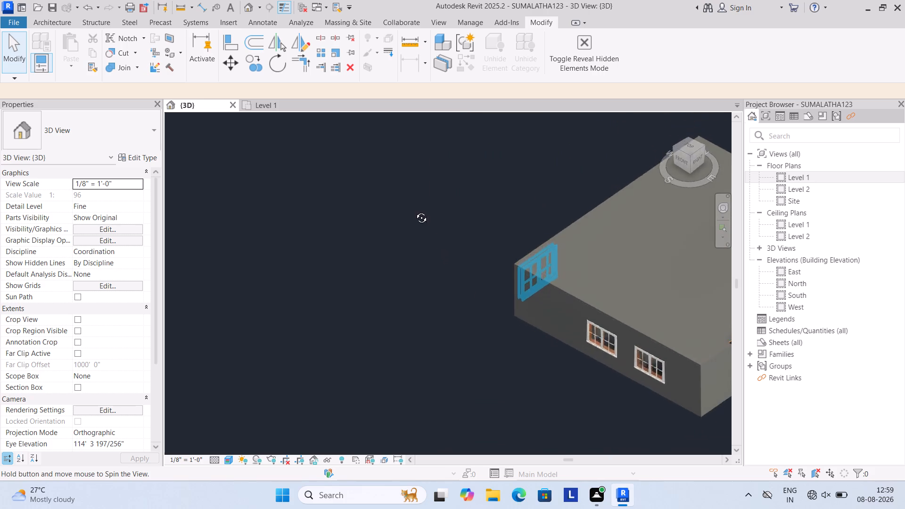
{"action": "middle_click_drag", "start_coordinate": [414, 211], "coordinate": [472, 267], "text": "shift"}
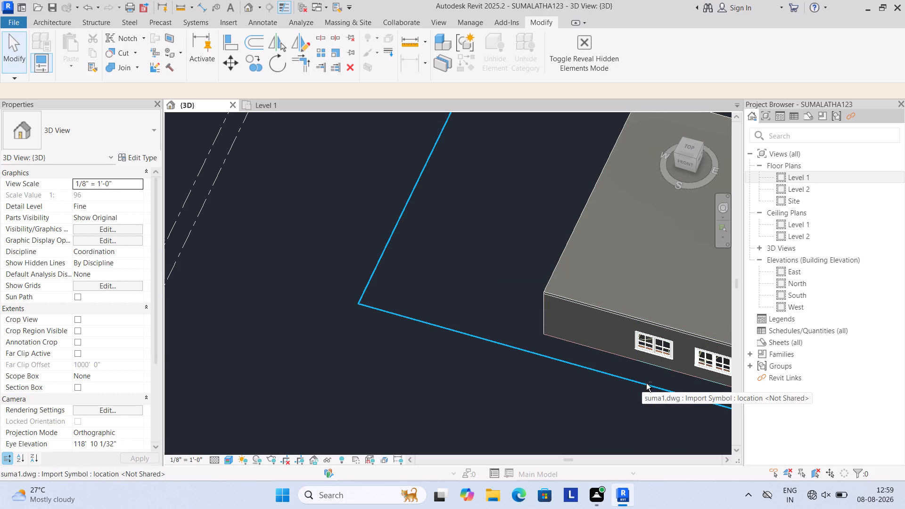
{"action": "middle_click_drag", "start_coordinate": [655, 384], "coordinate": [489, 334], "text": "shift"}
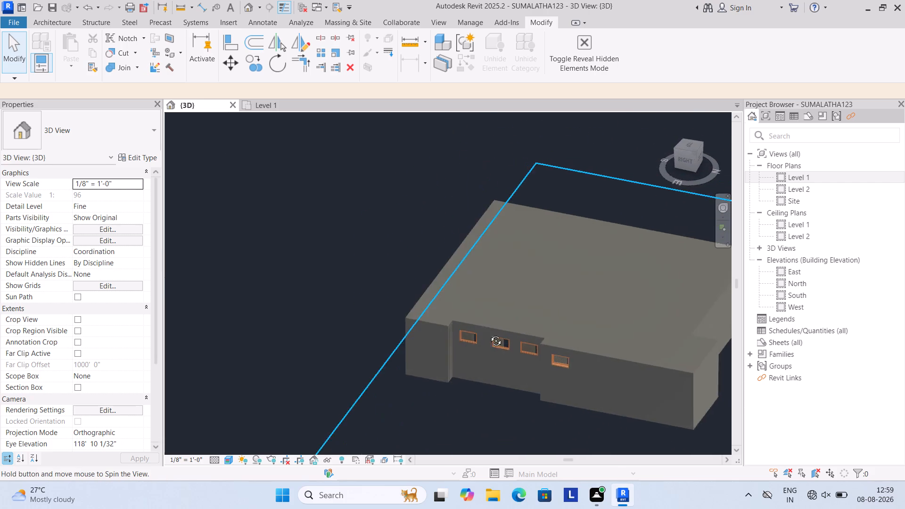
{"action": "middle_click_drag", "start_coordinate": [489, 334], "coordinate": [589, 228], "text": "shift"}
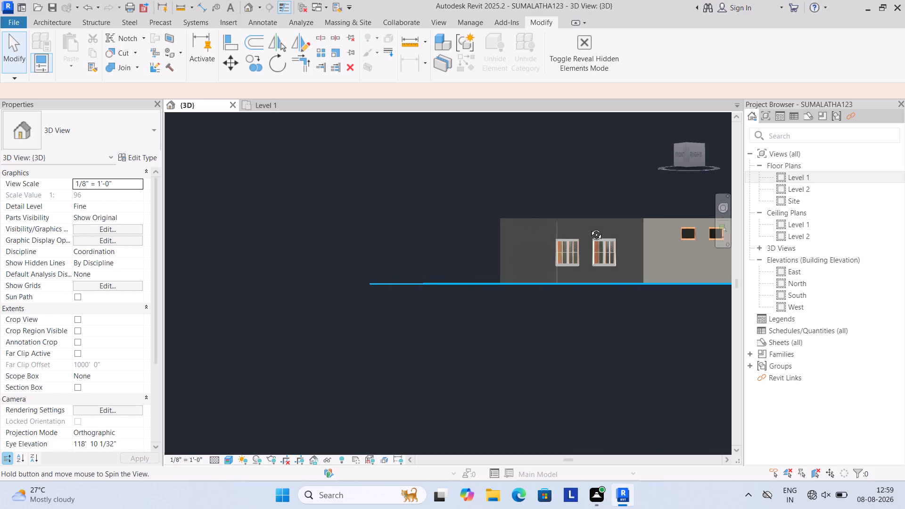
{"action": "middle_click_drag", "start_coordinate": [589, 228], "coordinate": [342, 260], "text": "shift"}
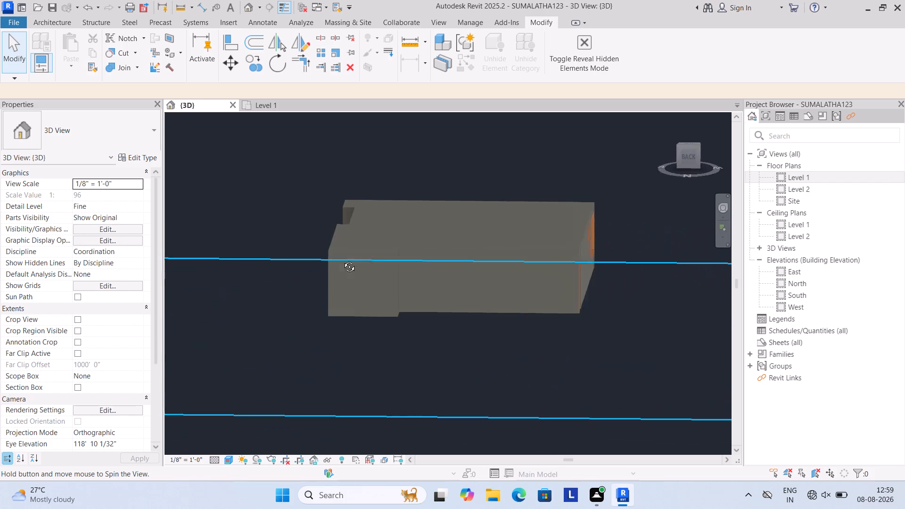
{"action": "middle_click_drag", "start_coordinate": [342, 260], "coordinate": [493, 283], "text": "shift"}
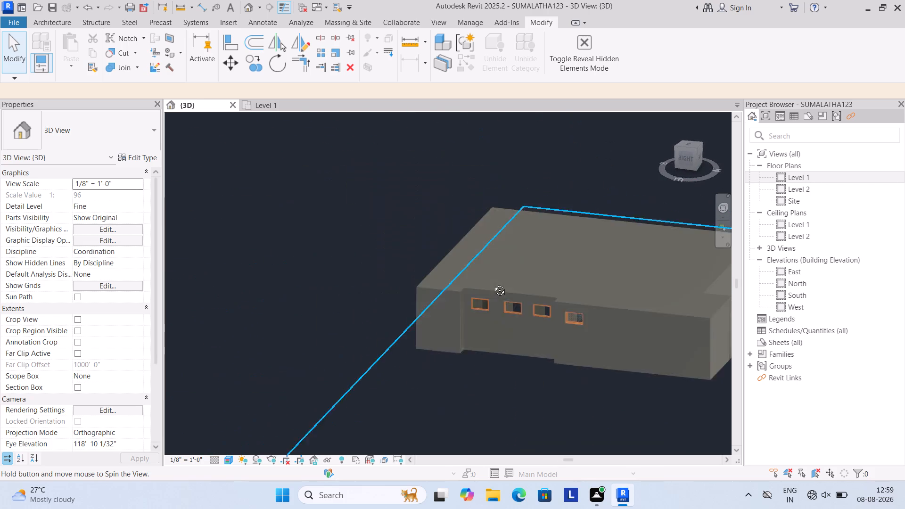
{"action": "middle_click_drag", "start_coordinate": [493, 283], "coordinate": [584, 239], "text": "shift"}
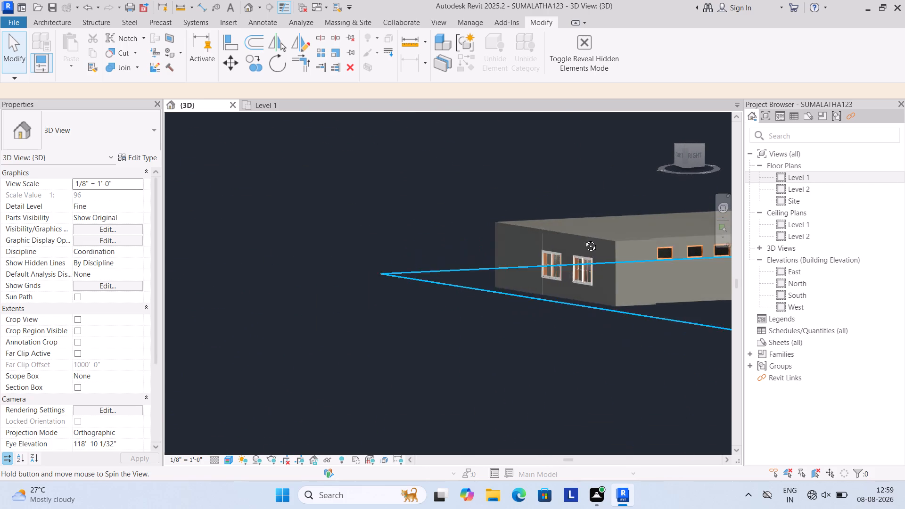
{"action": "middle_click_drag", "start_coordinate": [584, 239], "coordinate": [585, 233], "text": "shift"}
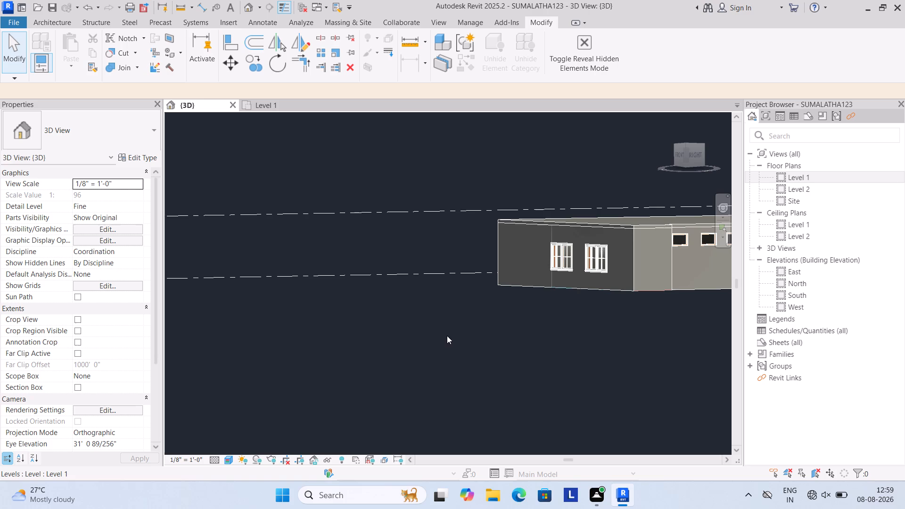
{"action": "middle_click_drag", "start_coordinate": [502, 322], "coordinate": [320, 350]}
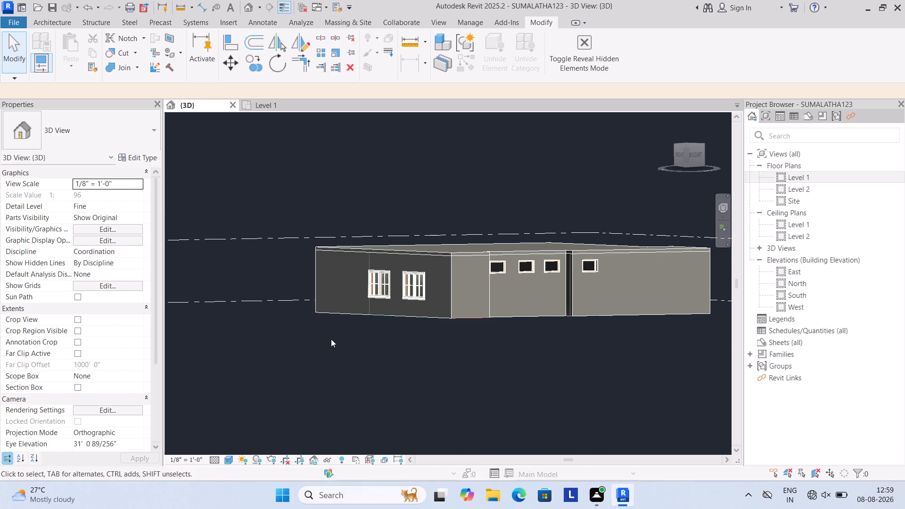
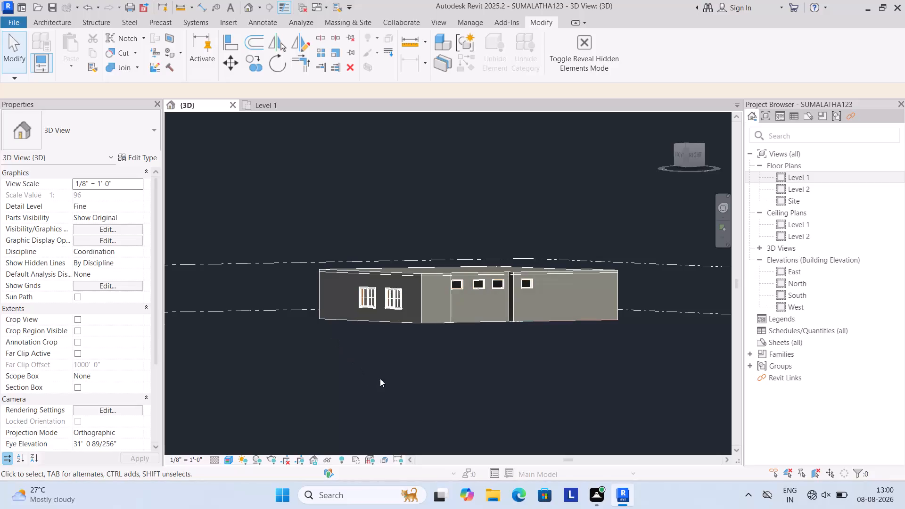
Inspect the high windows on the side wall and the two double casement windows on the front wall from several 3D angles.
{"action": "scroll", "coordinate": [368, 301], "scroll_direction": "up", "scroll_amount": 5}
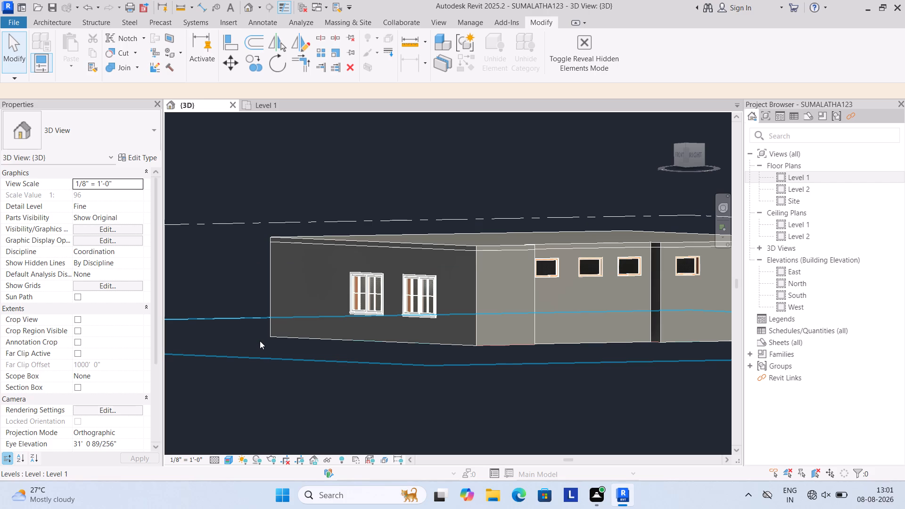
{"action": "scroll", "coordinate": [260, 341], "scroll_direction": "down", "scroll_amount": 3}
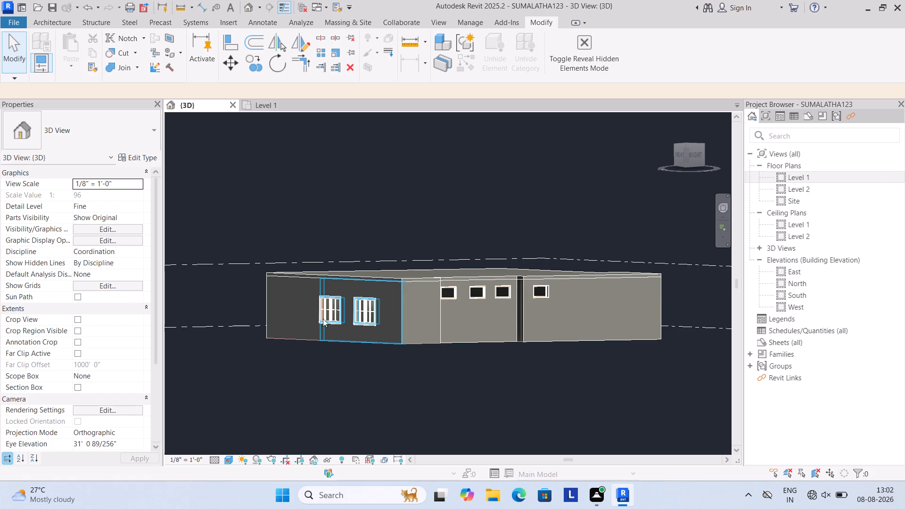
{"action": "scroll", "coordinate": [344, 334], "scroll_direction": "up", "scroll_amount": 4}
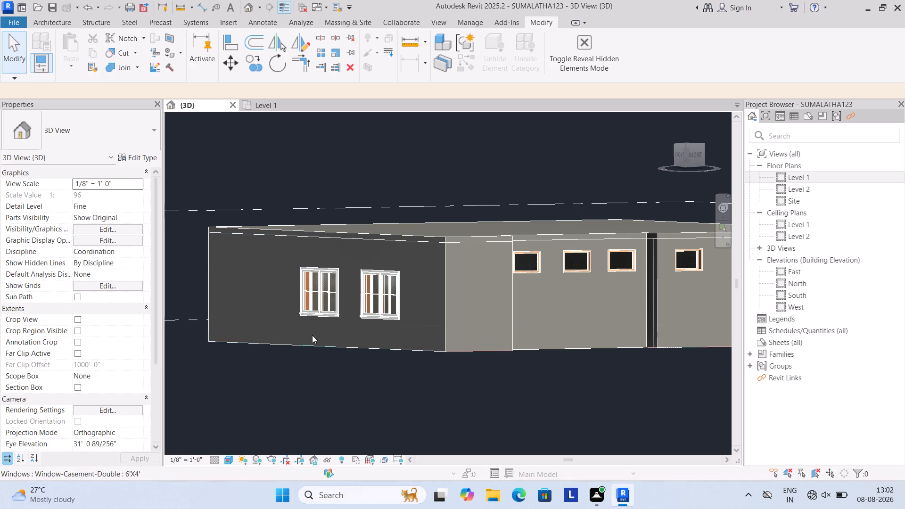
{"action": "scroll", "coordinate": [312, 335], "scroll_direction": "down", "scroll_amount": 1}
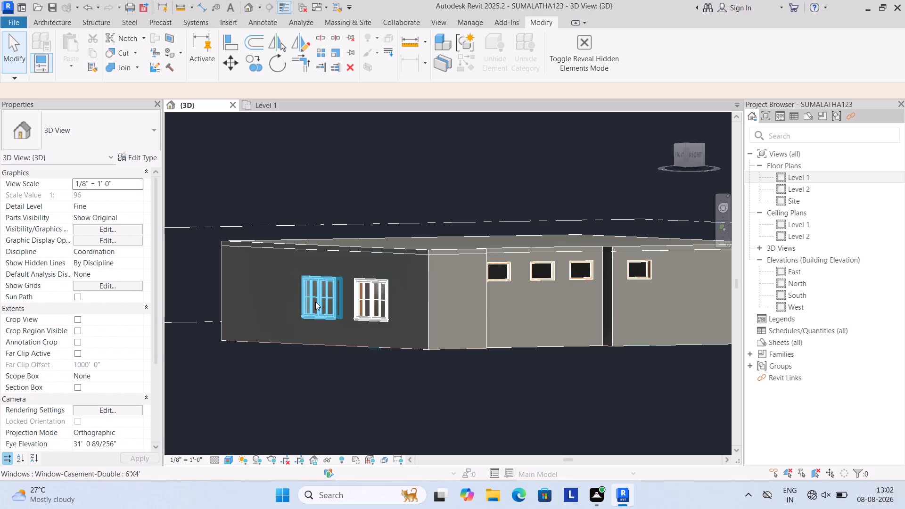
{"action": "scroll", "coordinate": [362, 364], "scroll_direction": "down", "scroll_amount": 6}
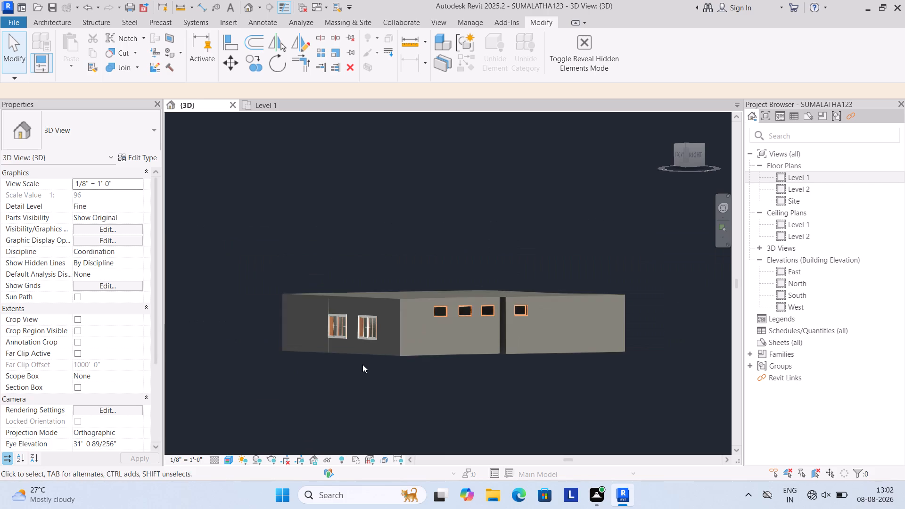
{"action": "middle_click_drag", "start_coordinate": [332, 355], "coordinate": [431, 364]}
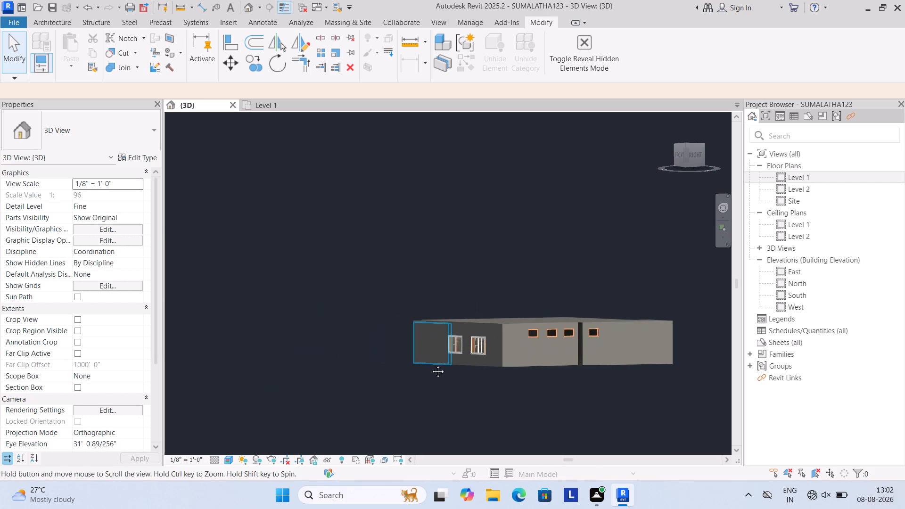
{"action": "middle_click_drag", "start_coordinate": [431, 364], "coordinate": [365, 352]}
{"action": "middle_click_drag", "start_coordinate": [360, 358], "coordinate": [435, 375], "text": "shift"}
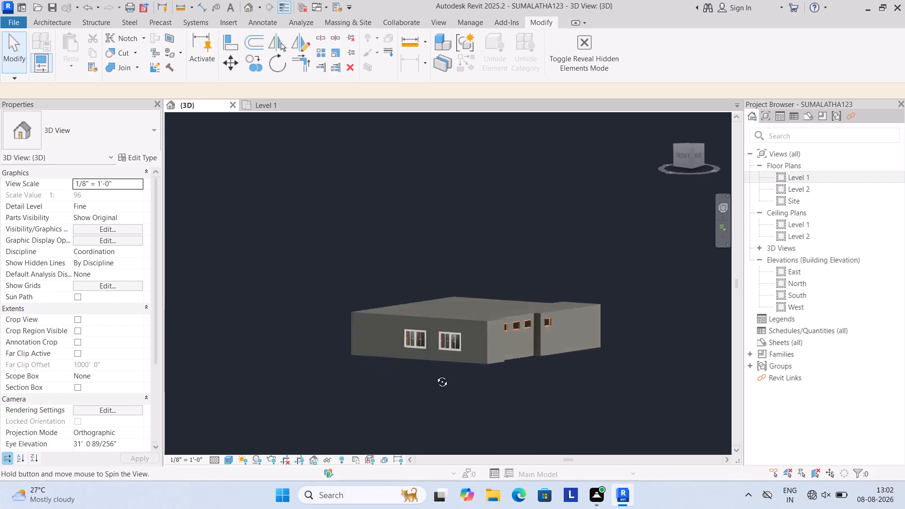
{"action": "middle_click_drag", "start_coordinate": [435, 375], "coordinate": [538, 343], "text": "shift"}
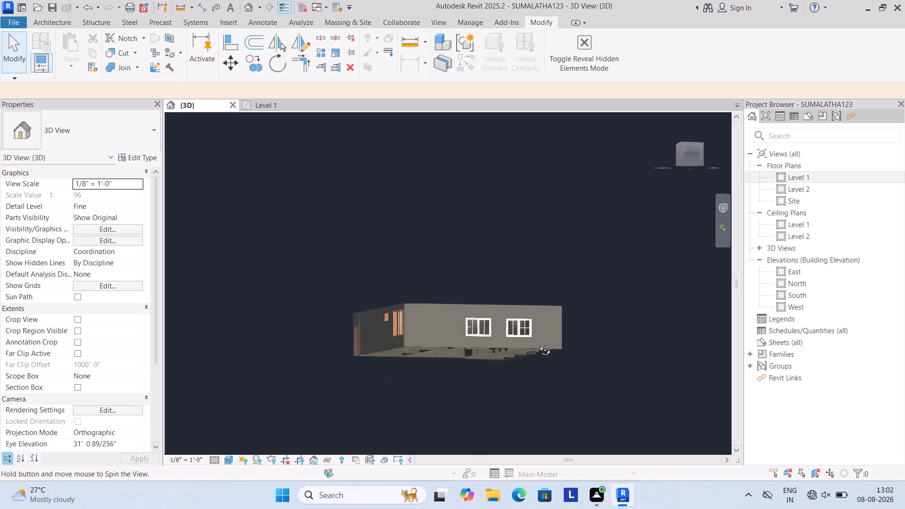
{"action": "middle_click_drag", "start_coordinate": [538, 343], "coordinate": [476, 331], "text": "shift"}
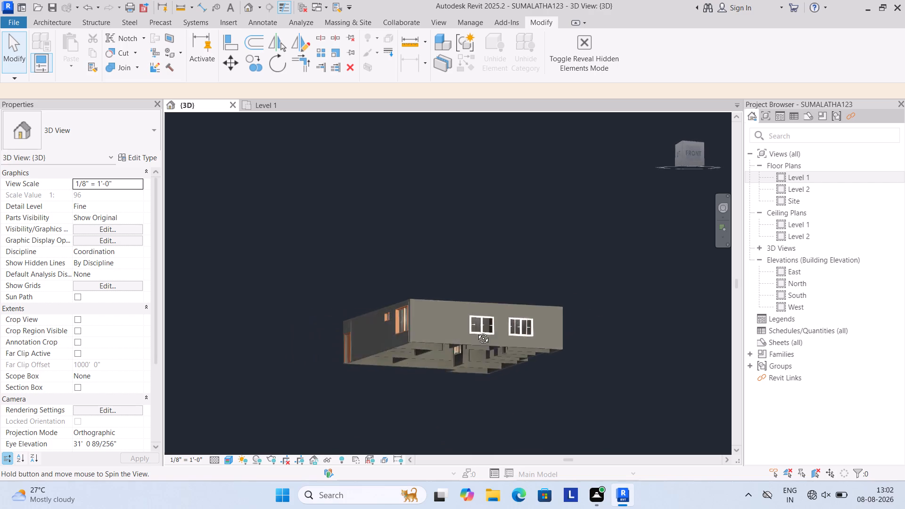
{"action": "middle_click_drag", "start_coordinate": [476, 331], "coordinate": [435, 335], "text": "shift"}
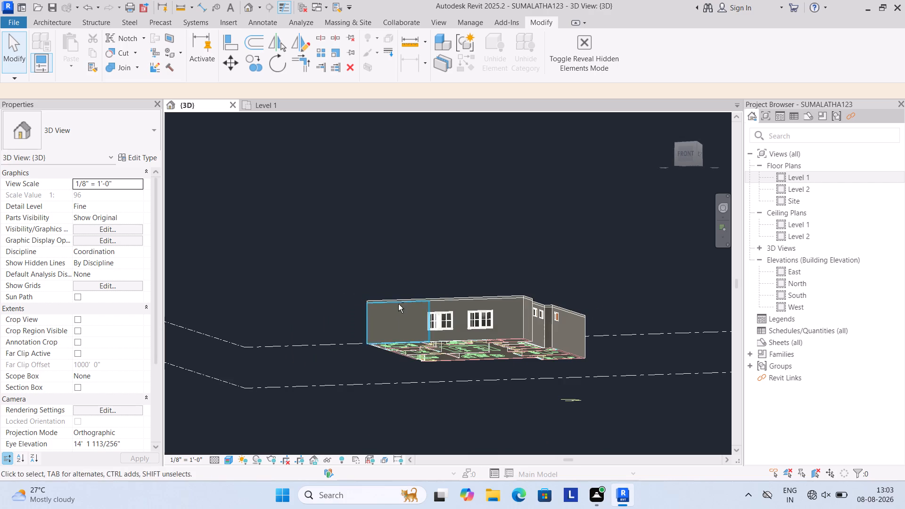
{"action": "middle_click_drag", "start_coordinate": [398, 304], "coordinate": [422, 361], "text": "shift"}
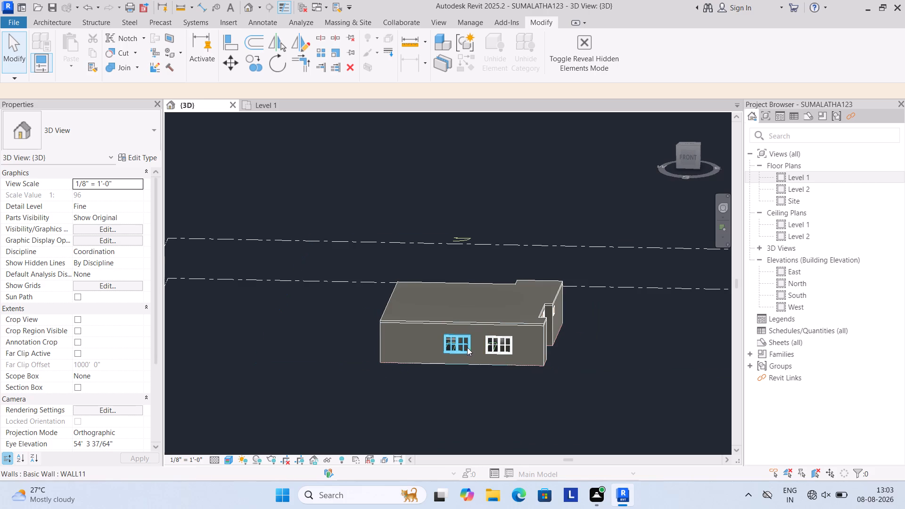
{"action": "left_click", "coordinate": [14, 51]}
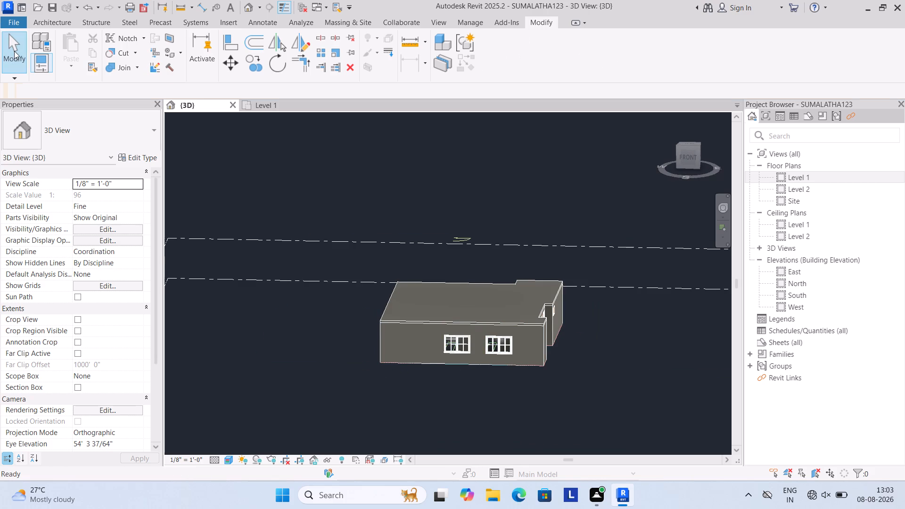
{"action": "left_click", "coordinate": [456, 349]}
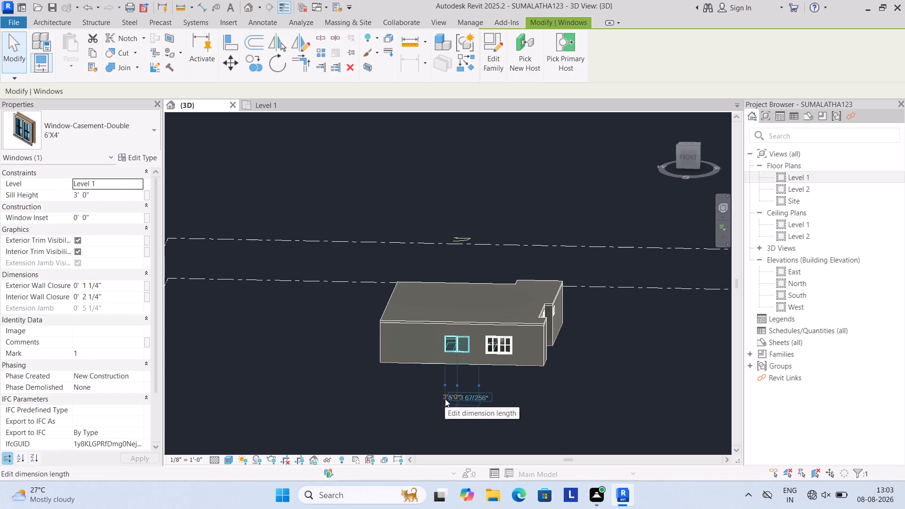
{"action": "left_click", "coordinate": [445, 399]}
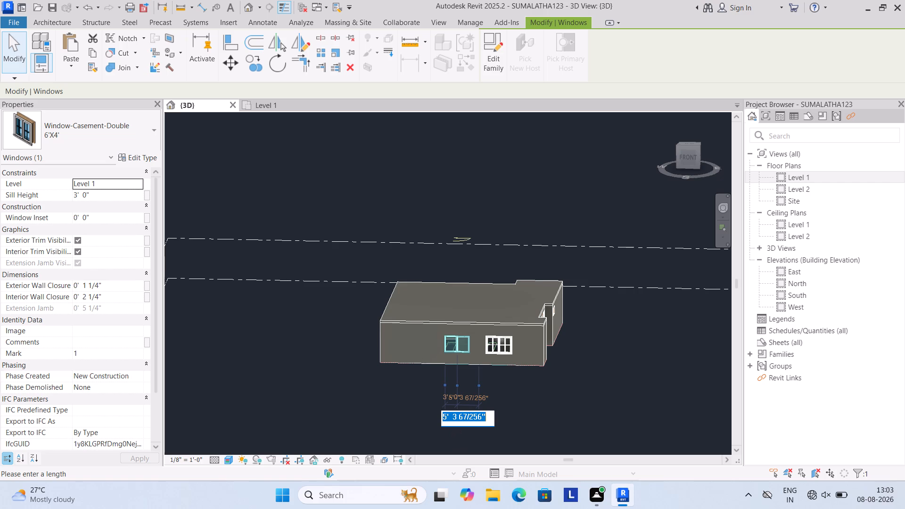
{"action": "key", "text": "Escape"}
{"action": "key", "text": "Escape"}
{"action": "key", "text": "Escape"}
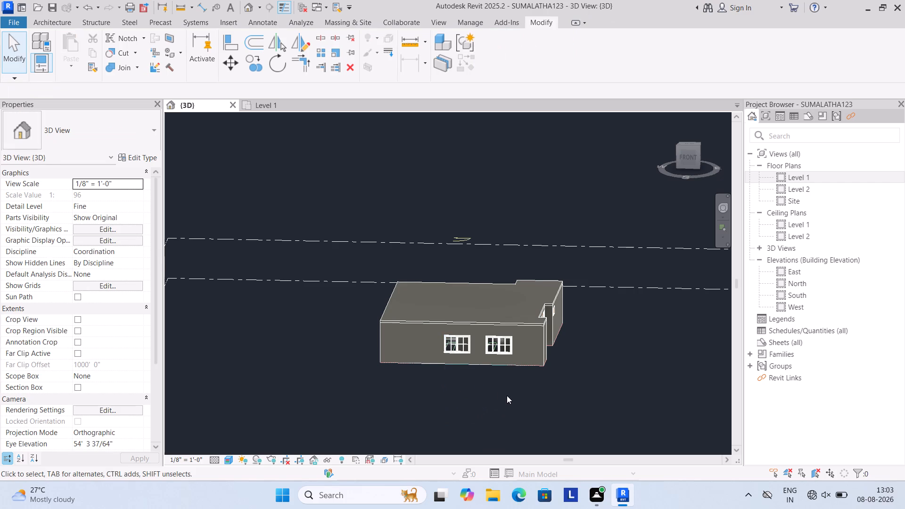
Examine the front wall and its two double casement windows in 3D, from below, from above and up close.
{"action": "middle_click_drag", "start_coordinate": [496, 393], "coordinate": [452, 336]}
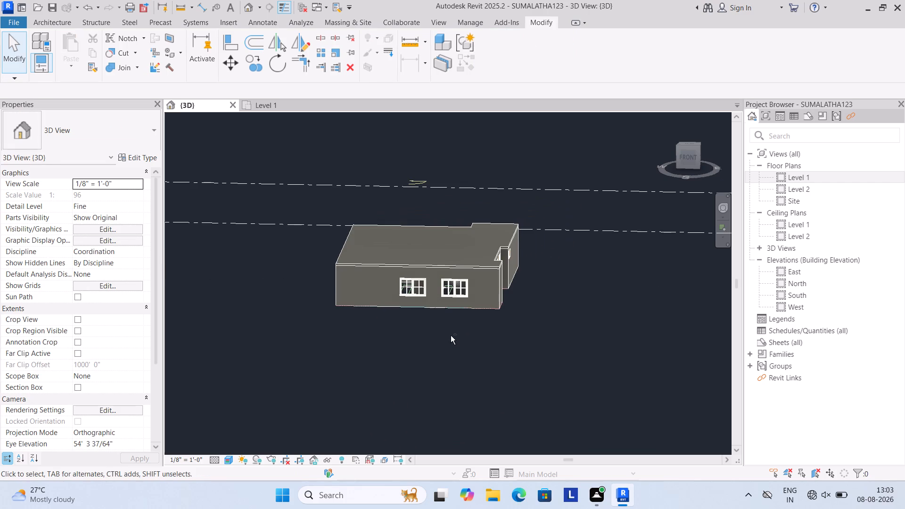
{"action": "middle_click_drag", "start_coordinate": [453, 319], "coordinate": [481, 241], "text": "shift"}
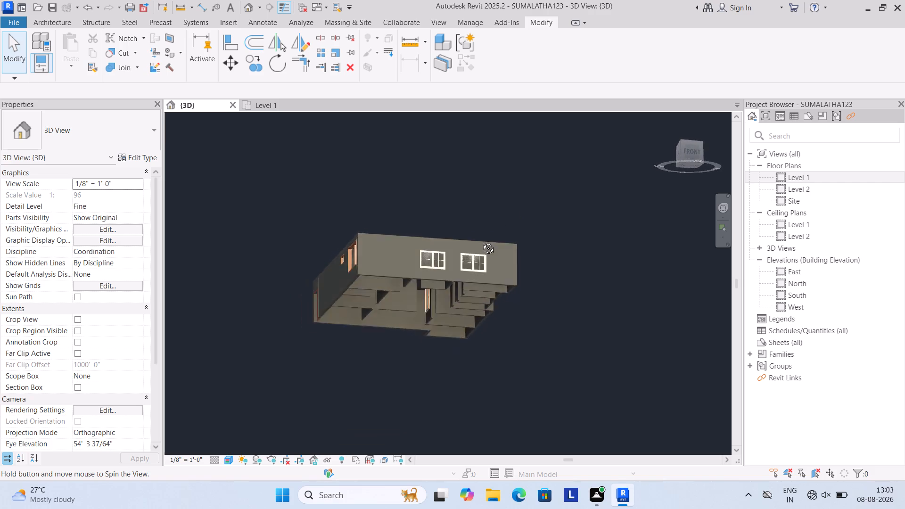
{"action": "middle_click_drag", "start_coordinate": [481, 241], "coordinate": [432, 308], "text": "shift"}
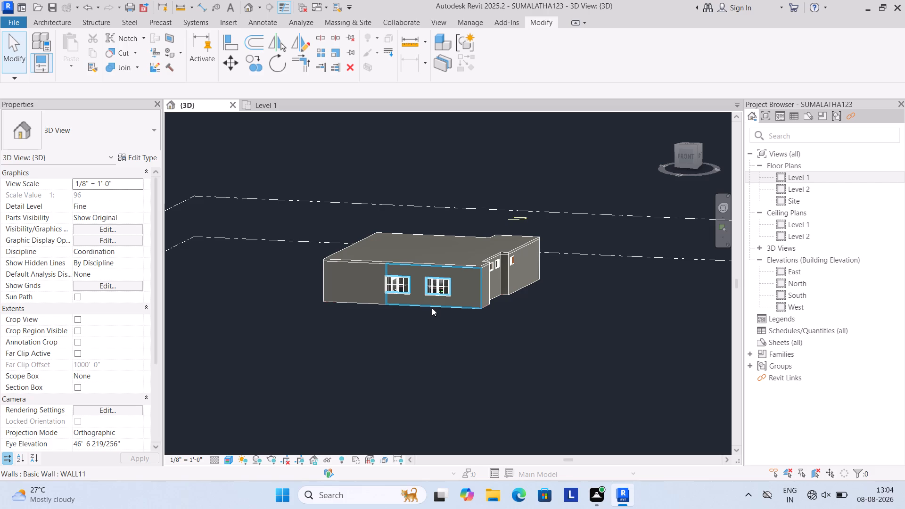
{"action": "scroll", "coordinate": [432, 308], "scroll_direction": "down", "scroll_amount": 1}
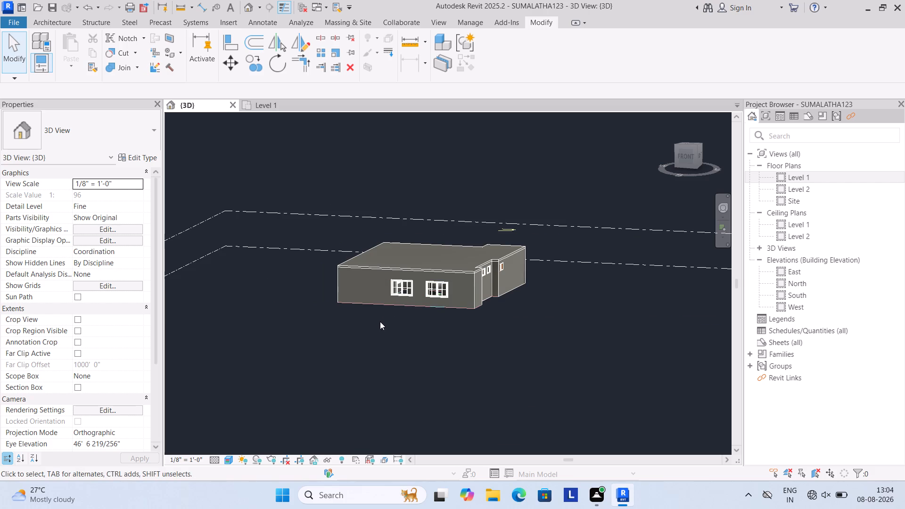
{"action": "key", "text": "Escape"}
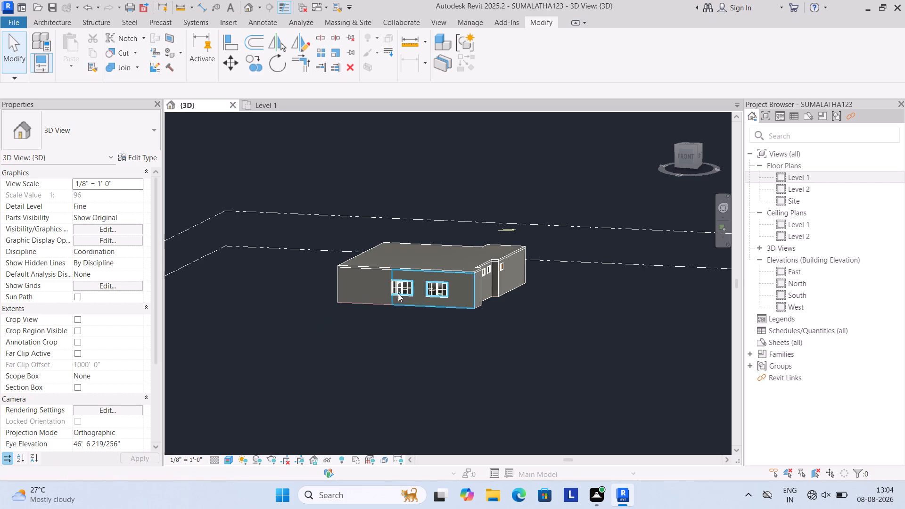
{"action": "scroll", "coordinate": [399, 286], "scroll_direction": "up", "scroll_amount": 13}
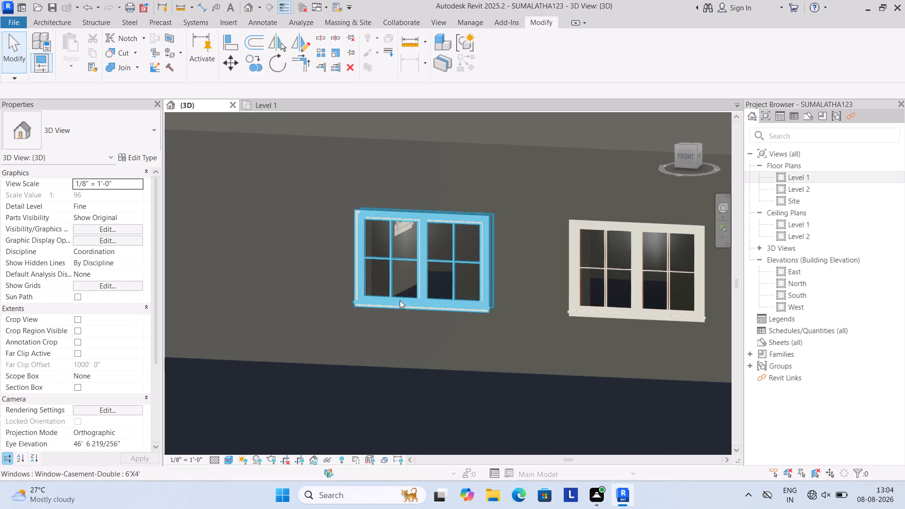
{"action": "scroll", "coordinate": [400, 301], "scroll_direction": "down", "scroll_amount": 14}
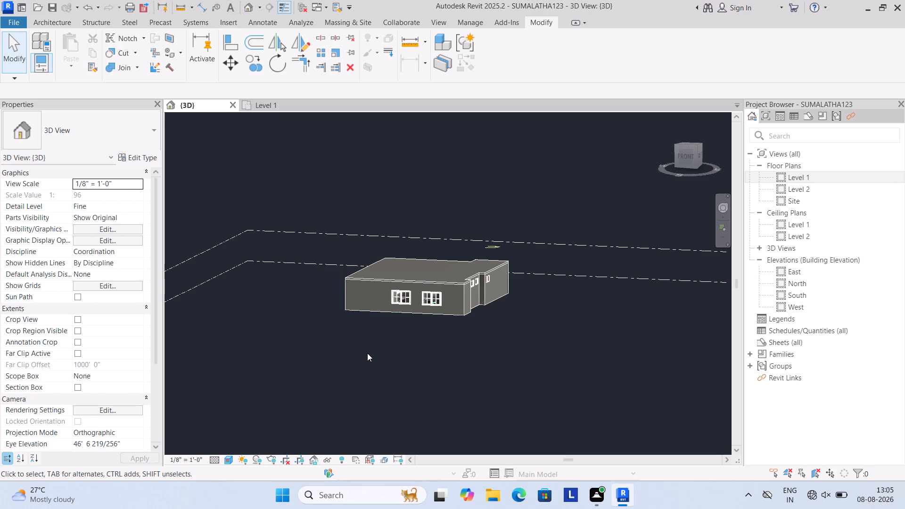
{"action": "scroll", "coordinate": [368, 353], "scroll_direction": "down", "scroll_amount": 3}
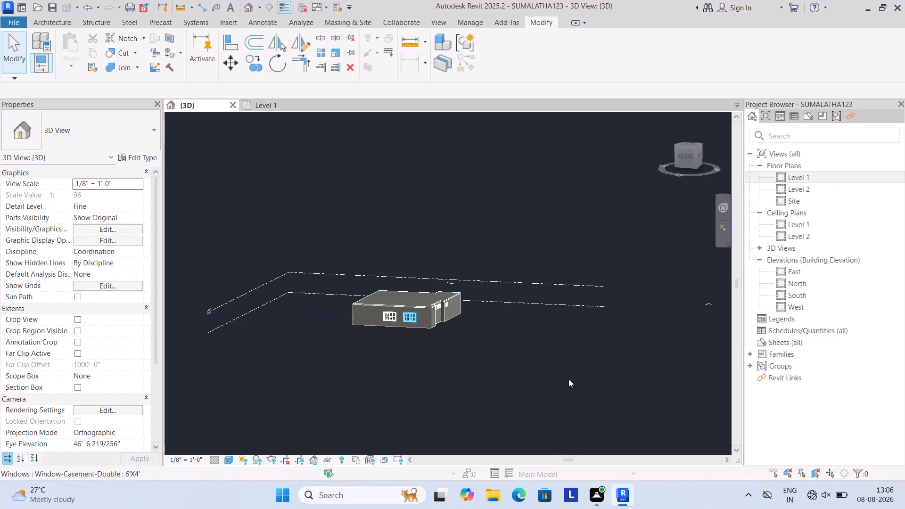
Inspect the frame, sill and glazing of the front wall's 6'X4' double casement window up close.
{"action": "scroll", "coordinate": [399, 333], "scroll_direction": "up", "scroll_amount": 2}
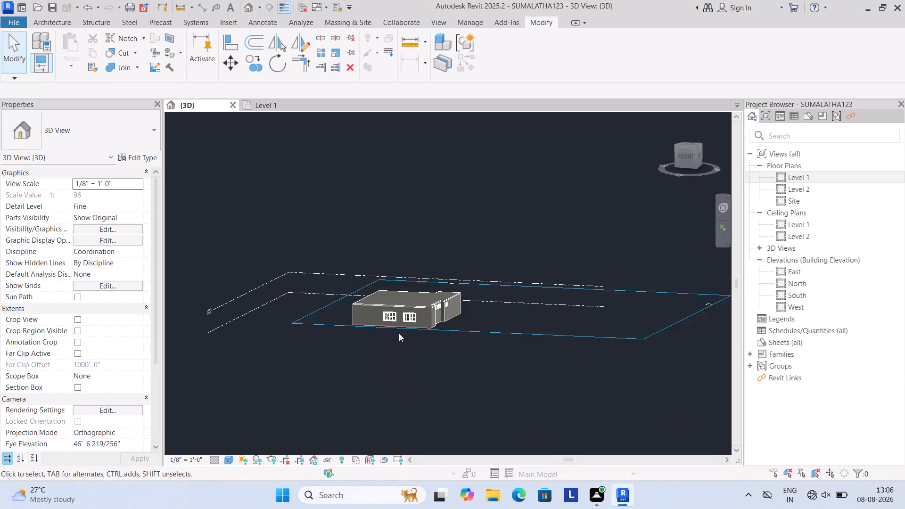
{"action": "scroll", "coordinate": [399, 333], "scroll_direction": "up", "scroll_amount": 1}
{"action": "scroll", "coordinate": [351, 282], "scroll_direction": "up", "scroll_amount": 4}
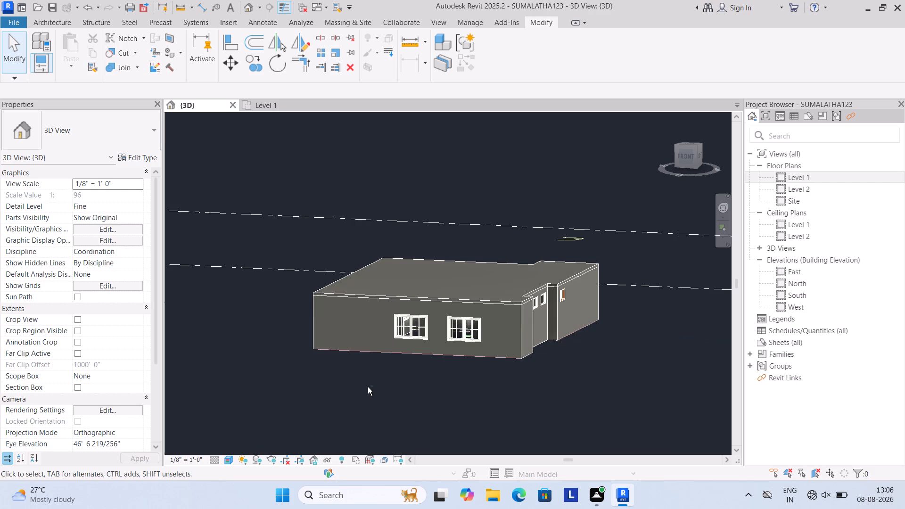
{"action": "scroll", "coordinate": [372, 347], "scroll_direction": "up", "scroll_amount": 4, "text": "shift"}
{"action": "scroll", "coordinate": [402, 319], "scroll_direction": "up", "scroll_amount": 6}
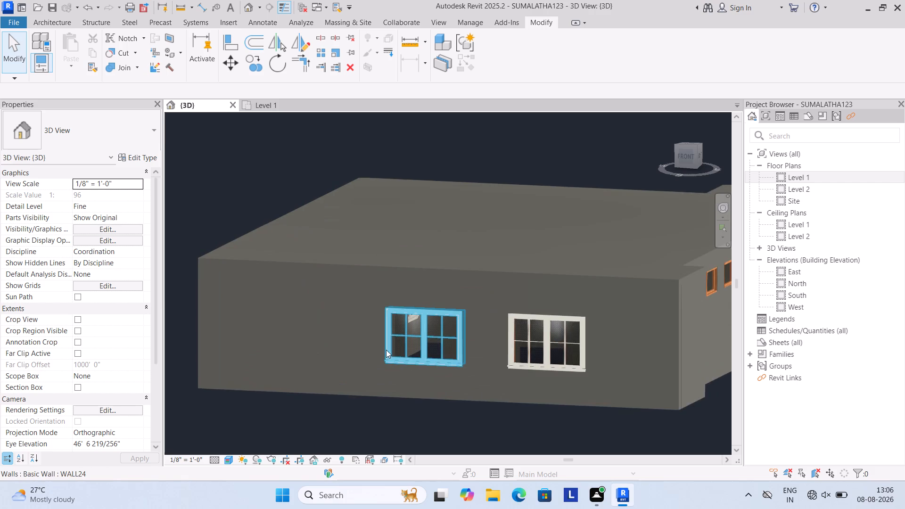
{"action": "scroll", "coordinate": [386, 350], "scroll_direction": "up", "scroll_amount": 5}
{"action": "scroll", "coordinate": [453, 368], "scroll_direction": "up", "scroll_amount": 5}
{"action": "scroll", "coordinate": [506, 390], "scroll_direction": "up", "scroll_amount": 4}
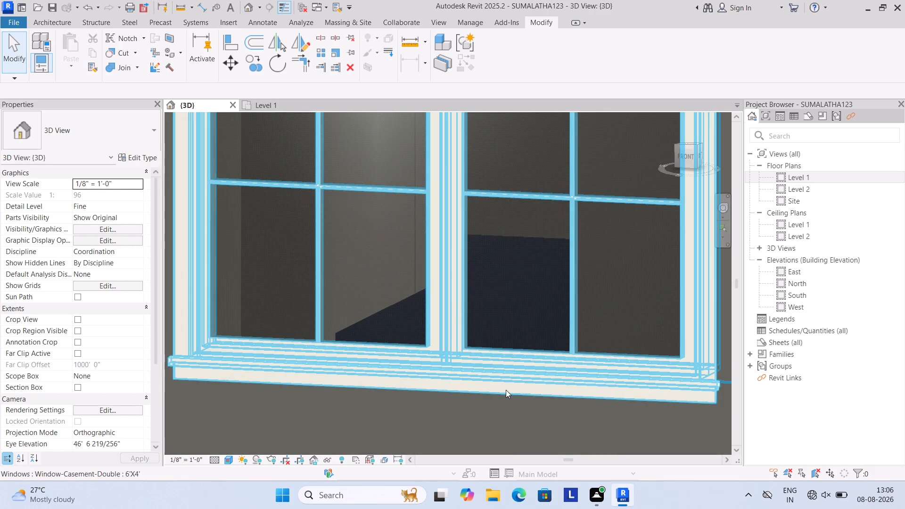
{"action": "scroll", "coordinate": [501, 392], "scroll_direction": "up", "scroll_amount": 4}
{"action": "scroll", "coordinate": [501, 392], "scroll_direction": "down", "scroll_amount": 6}
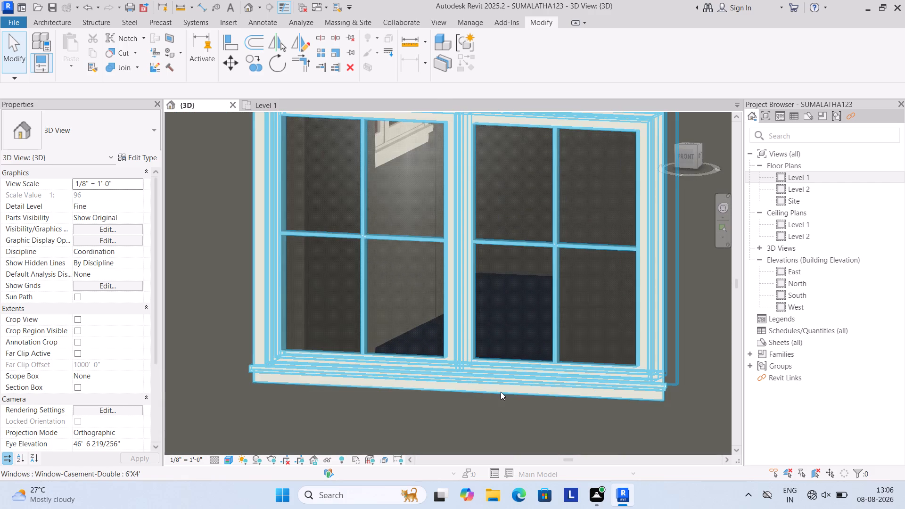
{"action": "scroll", "coordinate": [501, 392], "scroll_direction": "down", "scroll_amount": 5}
{"action": "scroll", "coordinate": [473, 378], "scroll_direction": "up", "scroll_amount": 6}
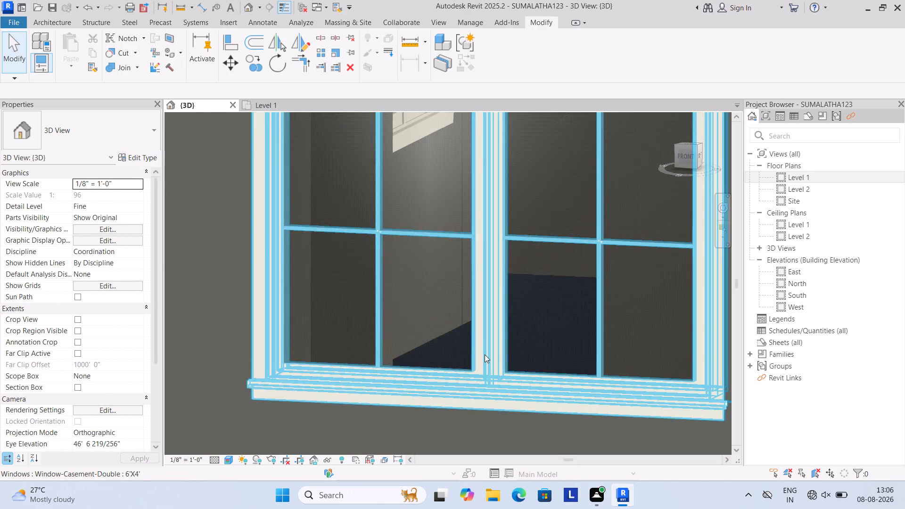
{"action": "scroll", "coordinate": [496, 326], "scroll_direction": "up", "scroll_amount": 4}
{"action": "scroll", "coordinate": [495, 328], "scroll_direction": "down", "scroll_amount": 5}
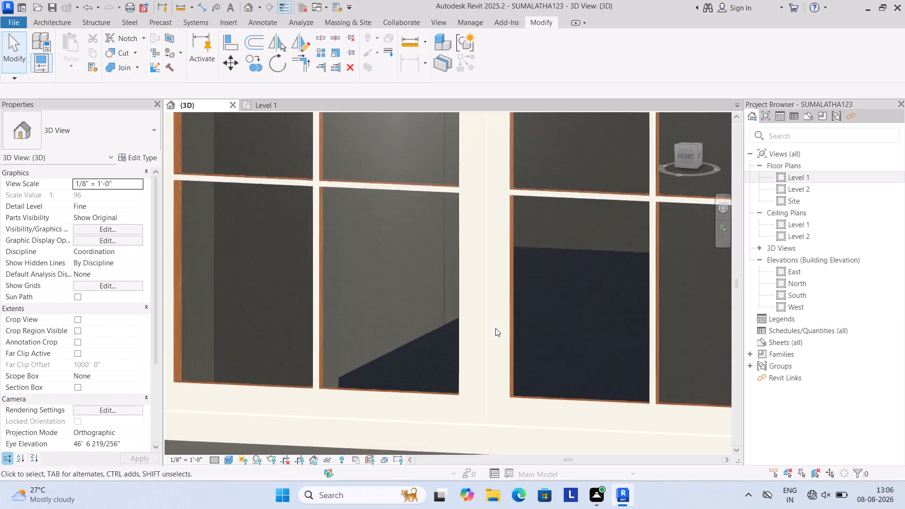
{"action": "scroll", "coordinate": [495, 329], "scroll_direction": "down", "scroll_amount": 7}
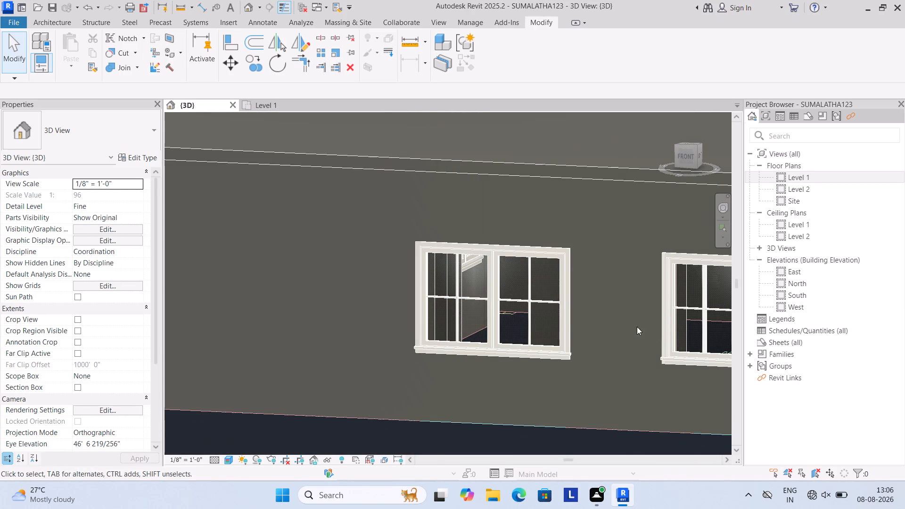
Inspect the neighbouring 4'X4' double casement window in the front wall up close and compare it with the 6'X4' one.
{"action": "middle_click_drag", "start_coordinate": [633, 331], "coordinate": [443, 337]}
{"action": "scroll", "coordinate": [555, 336], "scroll_direction": "up", "scroll_amount": 3}
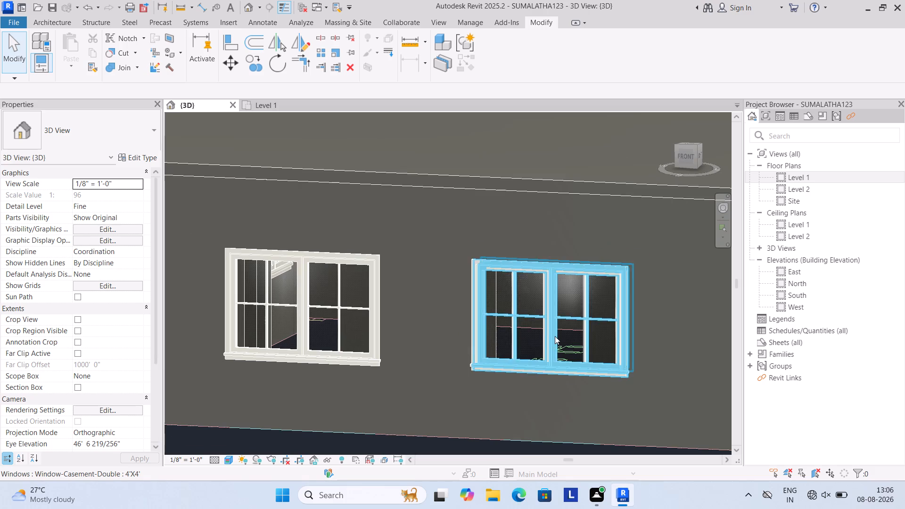
{"action": "scroll", "coordinate": [555, 336], "scroll_direction": "up", "scroll_amount": 14}
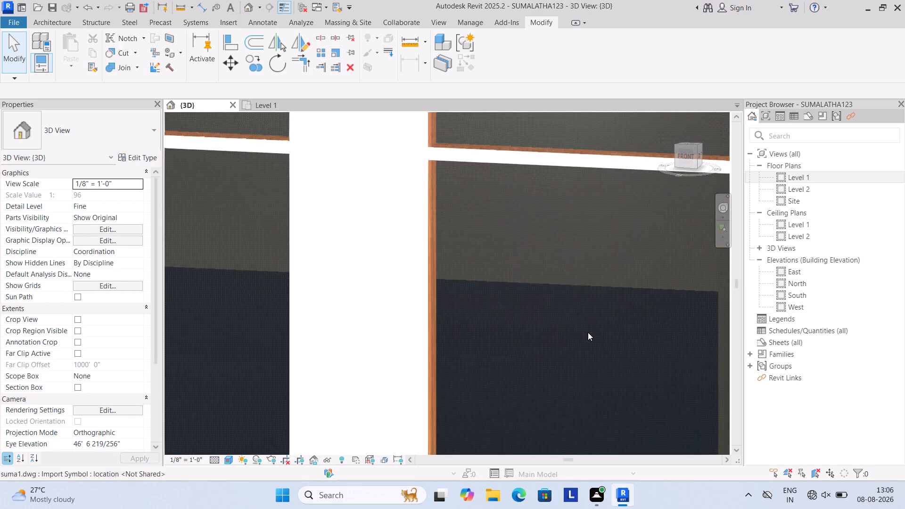
{"action": "scroll", "coordinate": [588, 332], "scroll_direction": "down", "scroll_amount": 15}
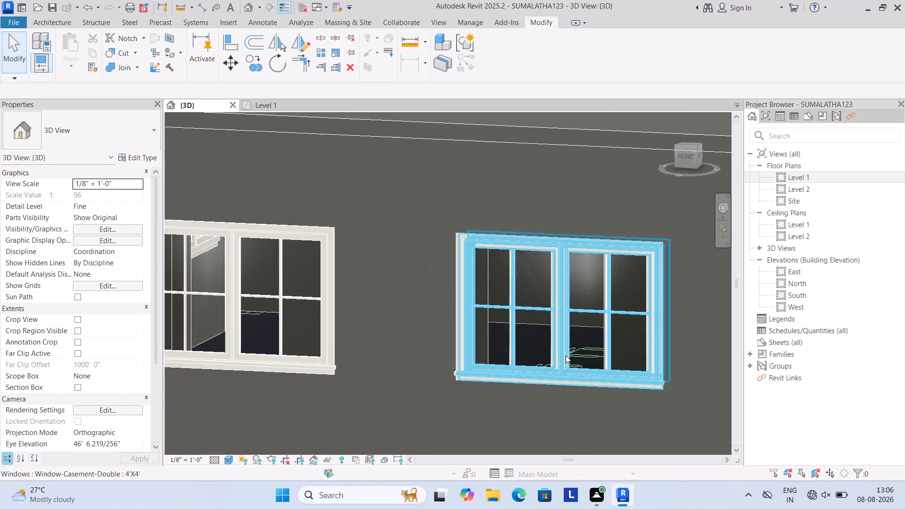
{"action": "scroll", "coordinate": [552, 363], "scroll_direction": "down", "scroll_amount": 7}
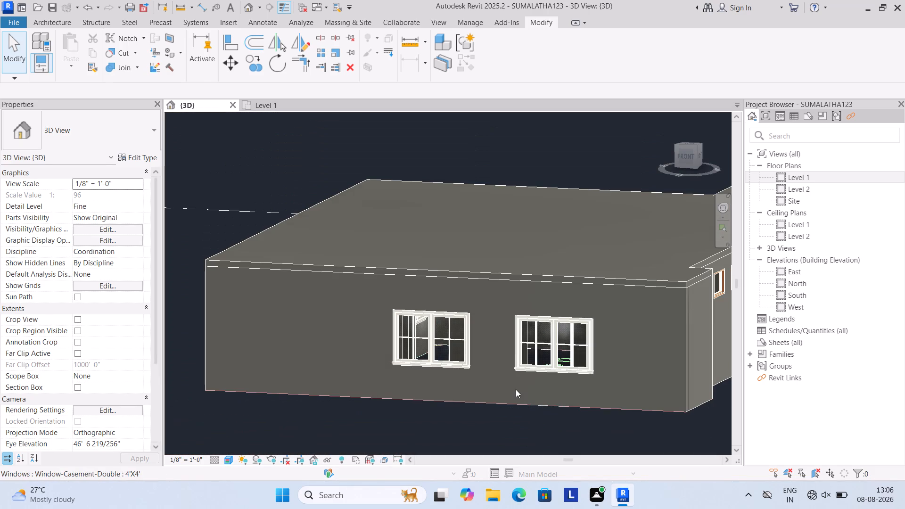
Examine the front wall's two double casement windows and the adjoining side wall windows in 3D from above and below.
{"action": "middle_click", "coordinate": [494, 398], "text": "shift"}
{"action": "left_click_drag", "start_coordinate": [494, 398], "coordinate": [479, 377], "text": "shift"}
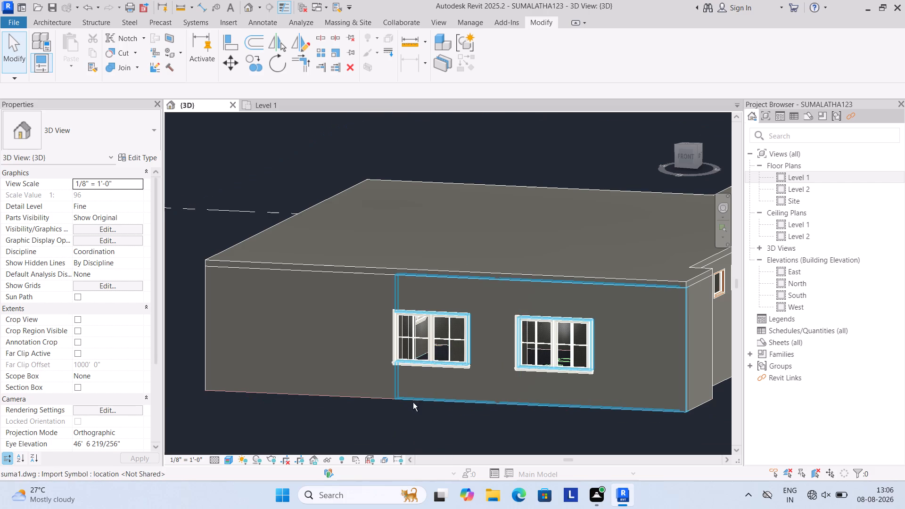
{"action": "middle_click_drag", "start_coordinate": [447, 390], "coordinate": [622, 179], "text": "shift"}
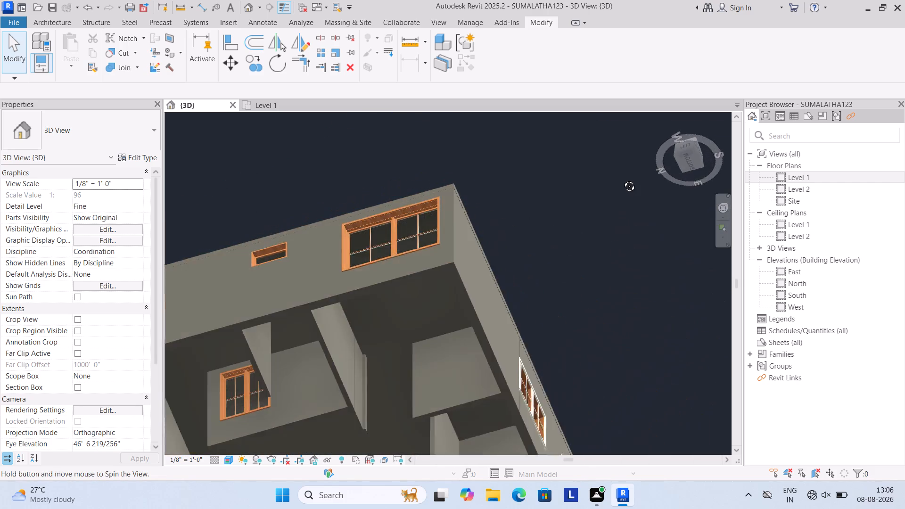
{"action": "middle_click_drag", "start_coordinate": [622, 179], "coordinate": [472, 280], "text": "shift"}
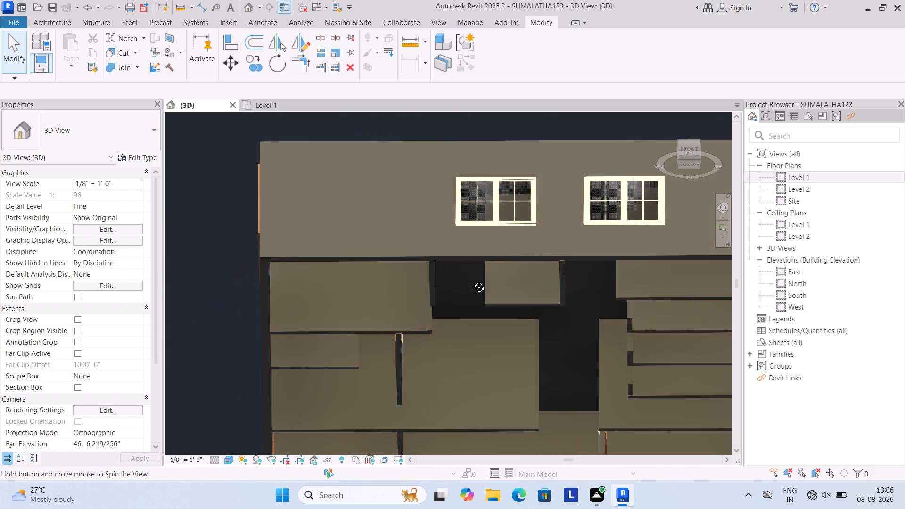
{"action": "middle_click_drag", "start_coordinate": [472, 280], "coordinate": [436, 382], "text": "shift"}
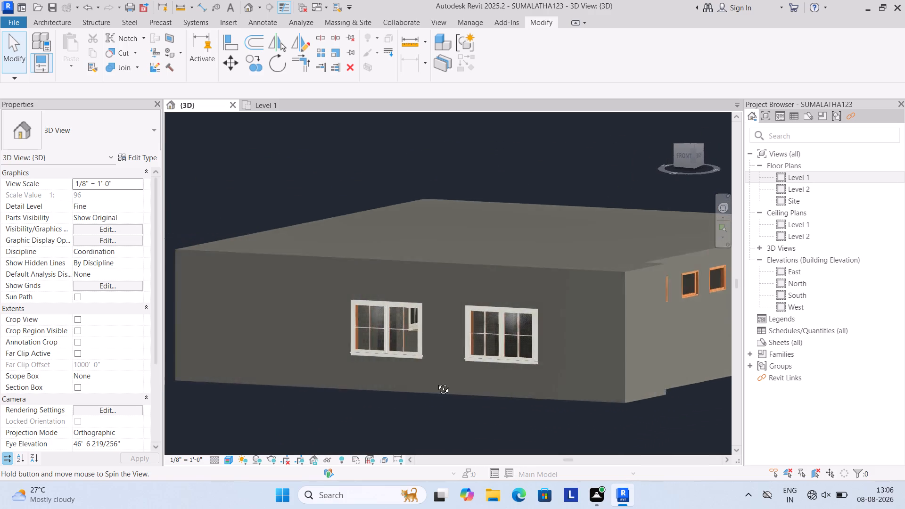
{"action": "middle_click_drag", "start_coordinate": [436, 382], "coordinate": [515, 282], "text": "shift"}
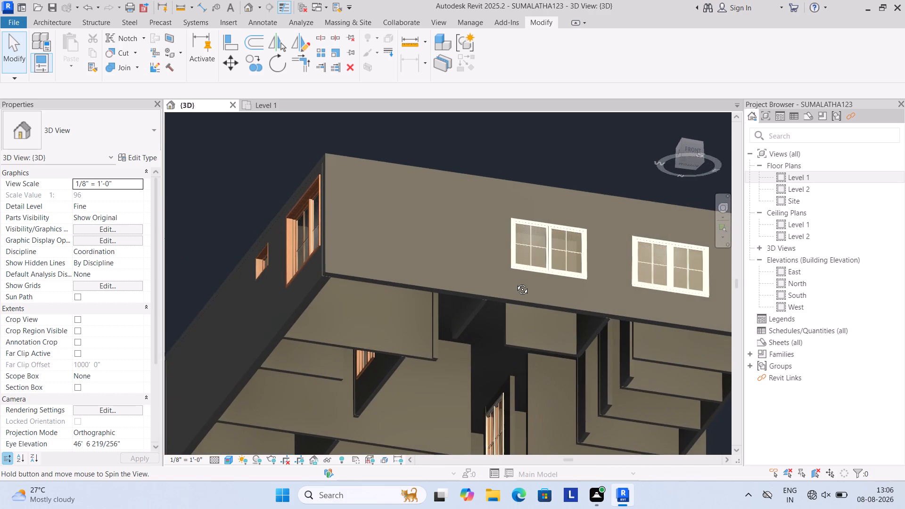
{"action": "middle_click_drag", "start_coordinate": [515, 282], "coordinate": [454, 387], "text": "shift"}
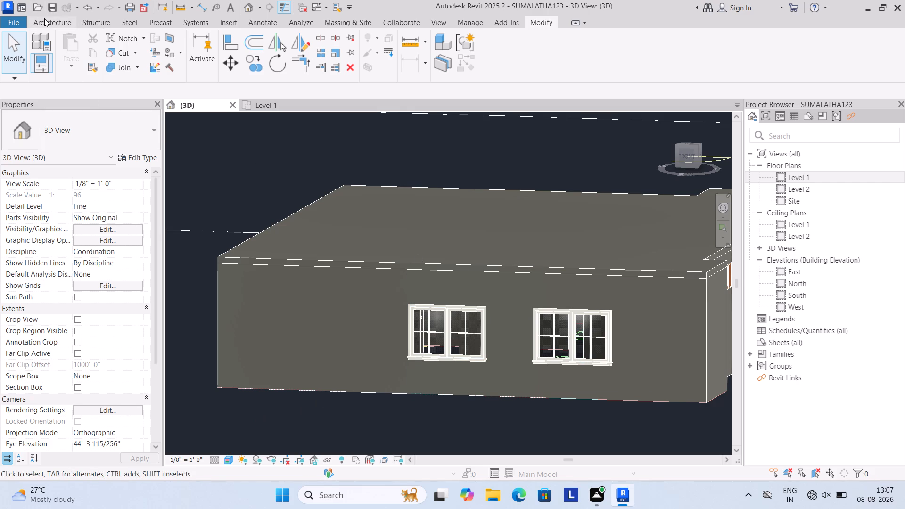
Set the 3D view's visual style to Wireframe and look over the windows through the walls.
{"action": "scroll", "coordinate": [514, 284], "scroll_direction": "down", "scroll_amount": 3}
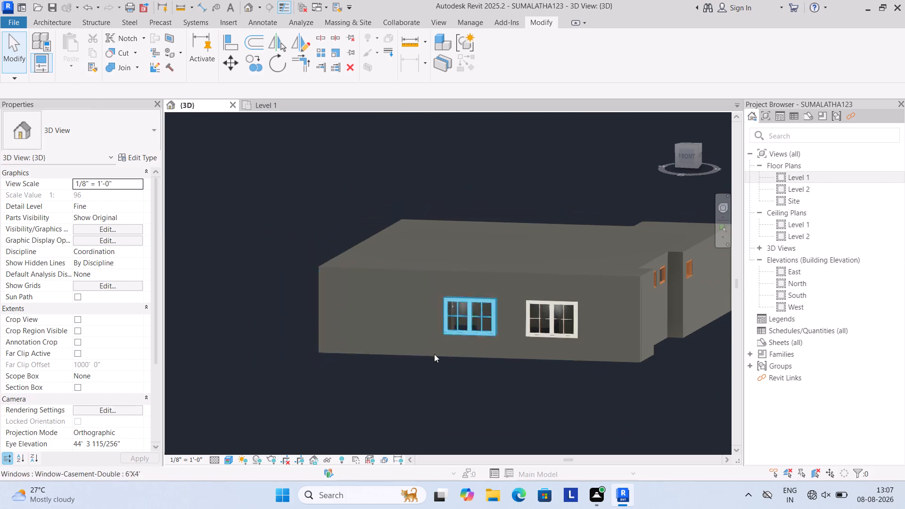
{"action": "scroll", "coordinate": [244, 470], "scroll_direction": "up", "scroll_amount": 2}
{"action": "left_click", "coordinate": [228, 461]}
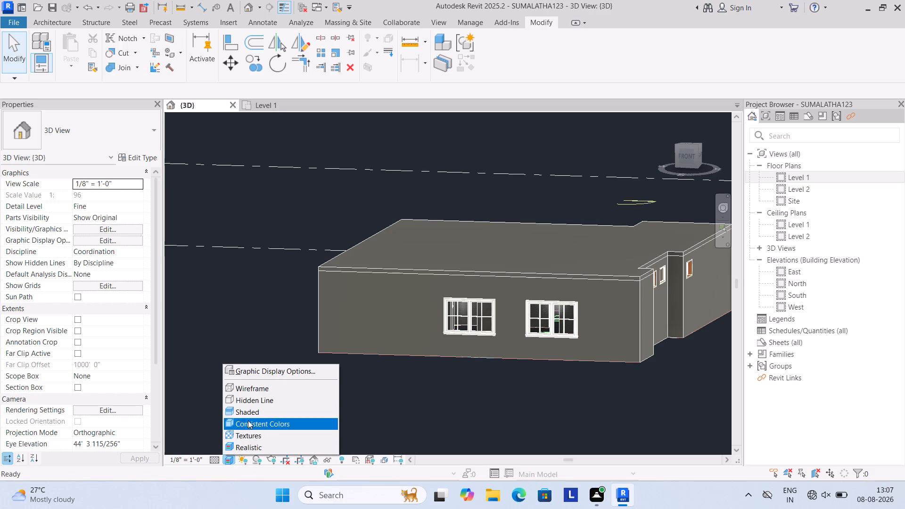
{"action": "left_click", "coordinate": [267, 386]}
{"action": "scroll", "coordinate": [432, 336], "scroll_direction": "up", "scroll_amount": 6}
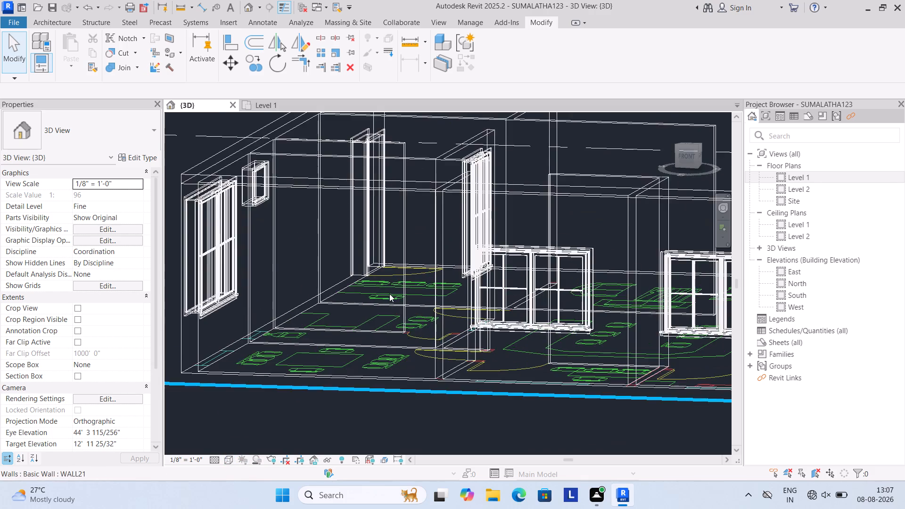
{"action": "scroll", "coordinate": [389, 293], "scroll_direction": "down", "scroll_amount": 3}
{"action": "scroll", "coordinate": [523, 302], "scroll_direction": "up", "scroll_amount": 2}
{"action": "middle_click_drag", "start_coordinate": [530, 323], "coordinate": [489, 333]}
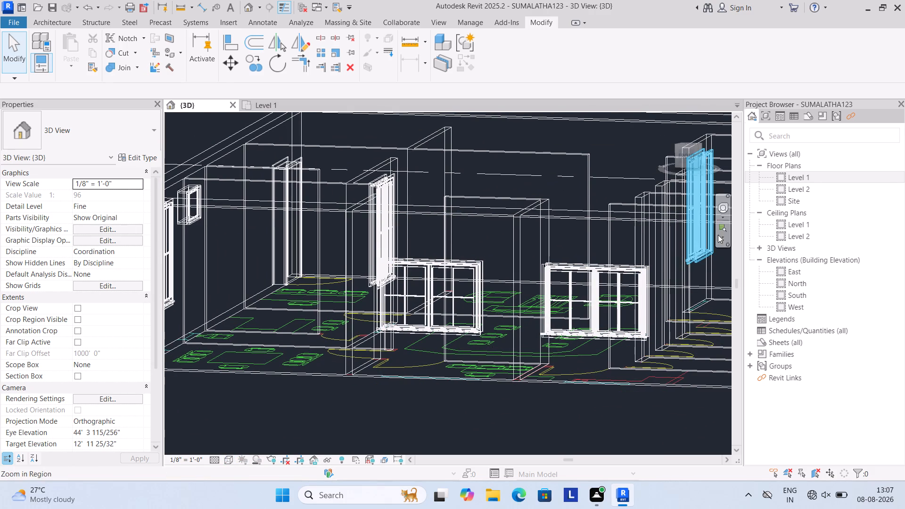
Open the Level 1 floor plan and bring the building outline into view.
{"action": "double_click", "coordinate": [825, 177]}
{"action": "scroll", "coordinate": [527, 246], "scroll_direction": "down", "scroll_amount": 3}
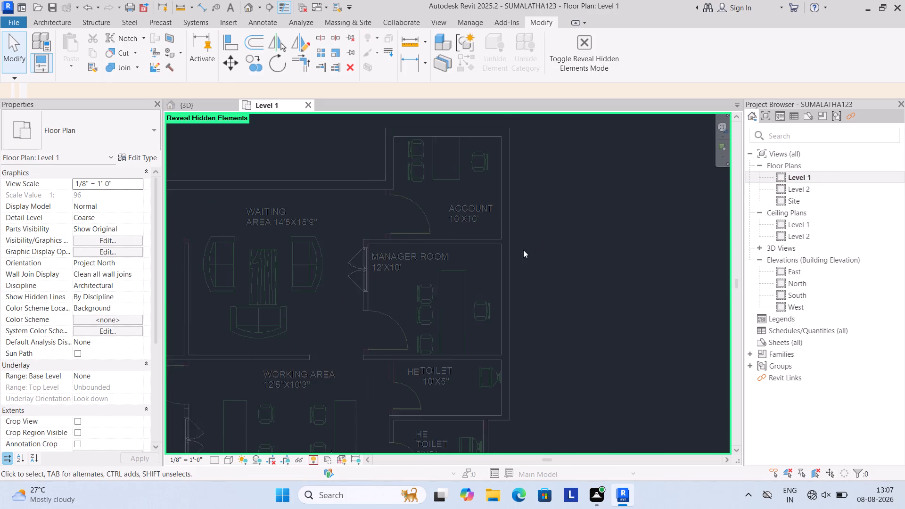
{"action": "scroll", "coordinate": [365, 284], "scroll_direction": "down", "scroll_amount": 3}
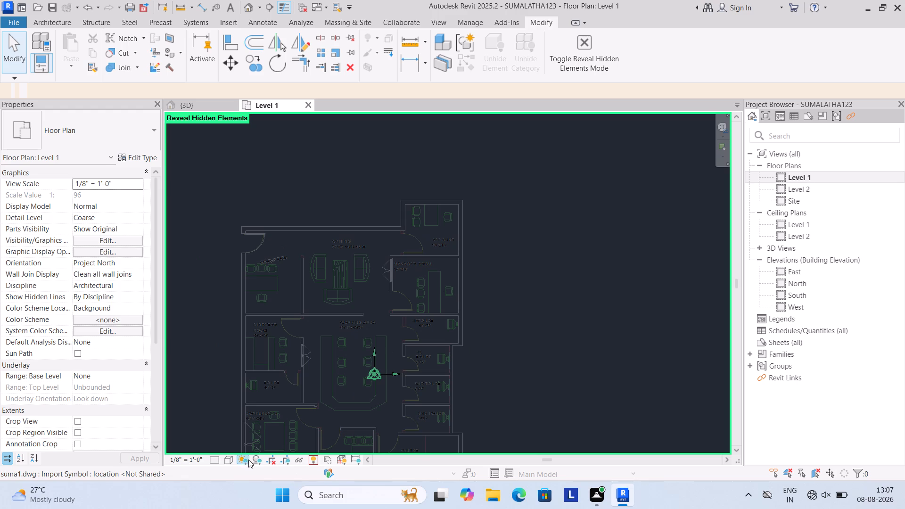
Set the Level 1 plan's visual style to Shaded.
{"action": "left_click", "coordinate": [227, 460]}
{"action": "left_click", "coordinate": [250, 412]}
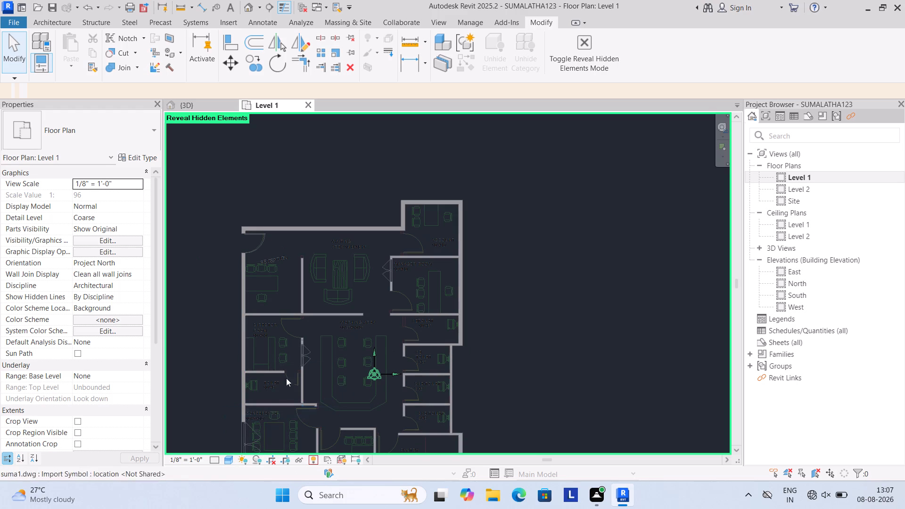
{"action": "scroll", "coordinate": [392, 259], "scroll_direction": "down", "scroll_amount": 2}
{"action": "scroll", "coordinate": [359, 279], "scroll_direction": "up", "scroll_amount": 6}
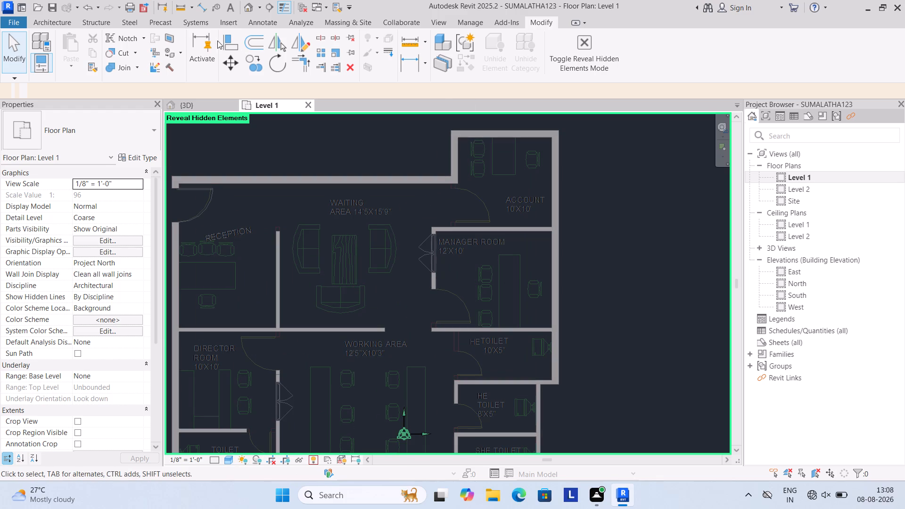
Turn off Reveal Hidden Elements mode in the Level 1 plan and show the whole office plan.
{"action": "left_click", "coordinate": [594, 47]}
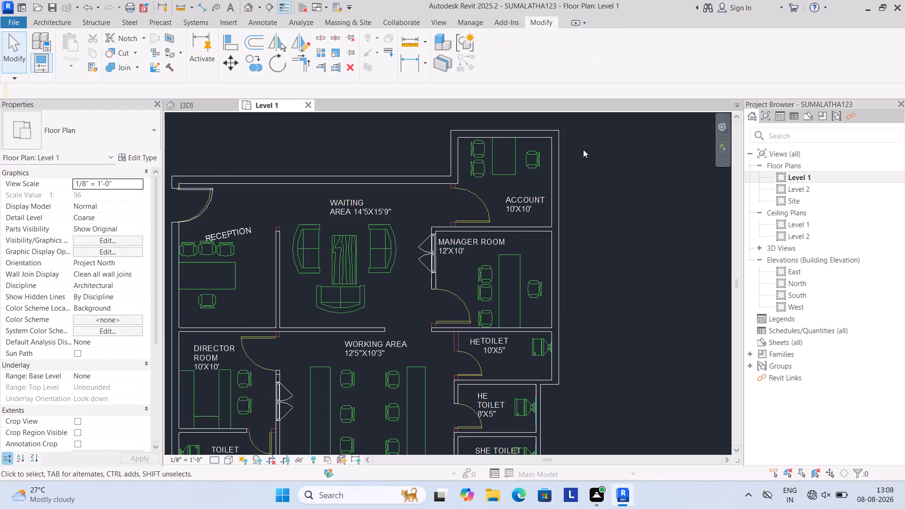
{"action": "scroll", "coordinate": [583, 166], "scroll_direction": "down", "scroll_amount": 2}
{"action": "left_click", "coordinate": [587, 188]}
{"action": "scroll", "coordinate": [253, 189], "scroll_direction": "down", "scroll_amount": 5}
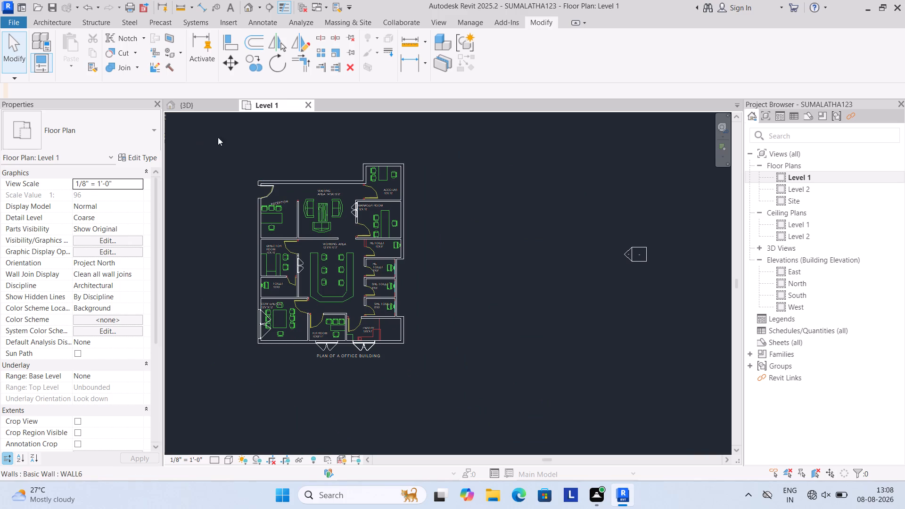
{"action": "double_click", "coordinate": [799, 181]}
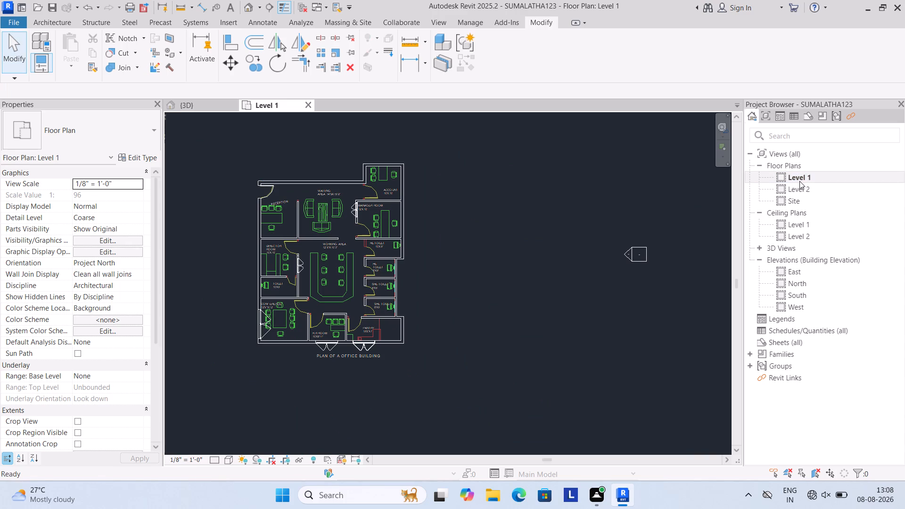
Start the Place a Component command in the Level 1 plan.
{"action": "left_click", "coordinate": [48, 23]}
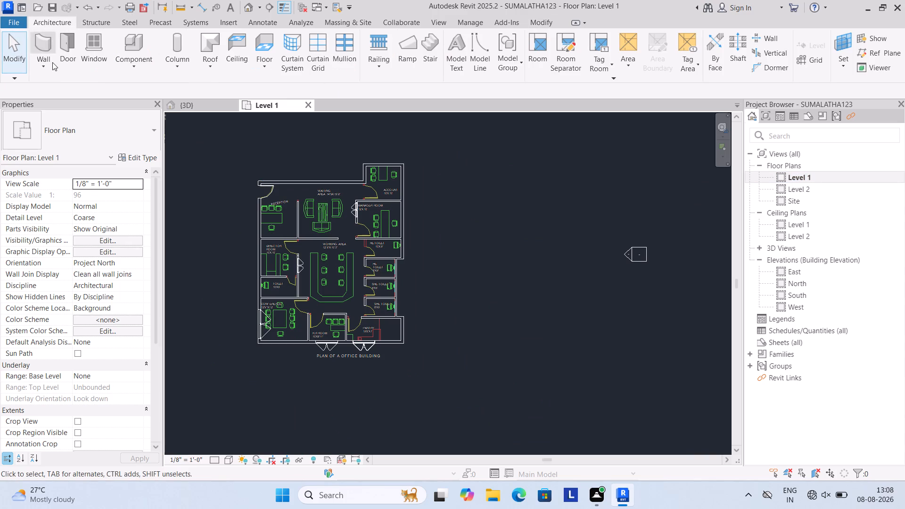
{"action": "left_click", "coordinate": [48, 59]}
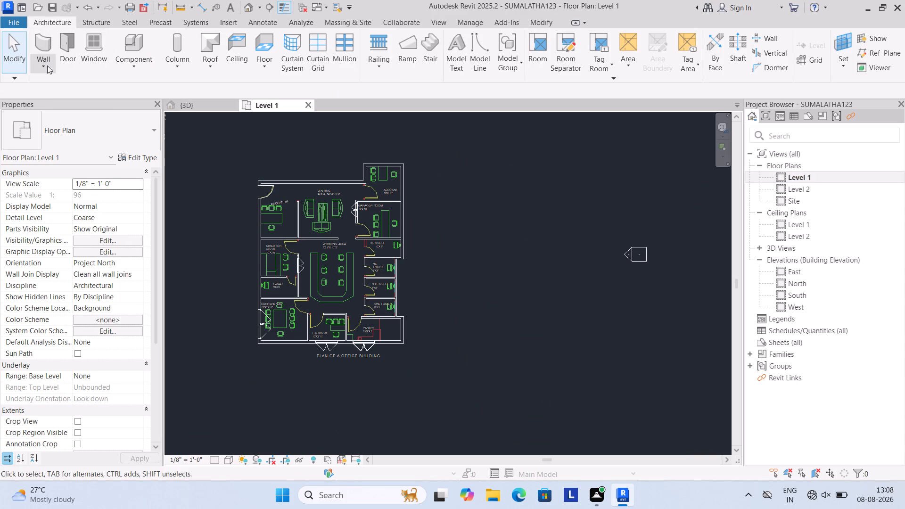
{"action": "left_click", "coordinate": [123, 56]}
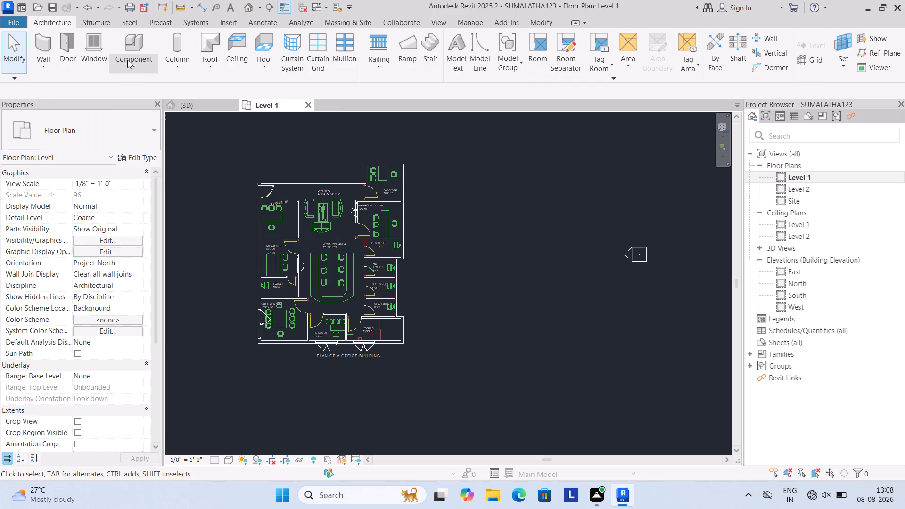
{"action": "left_click", "coordinate": [137, 87]}
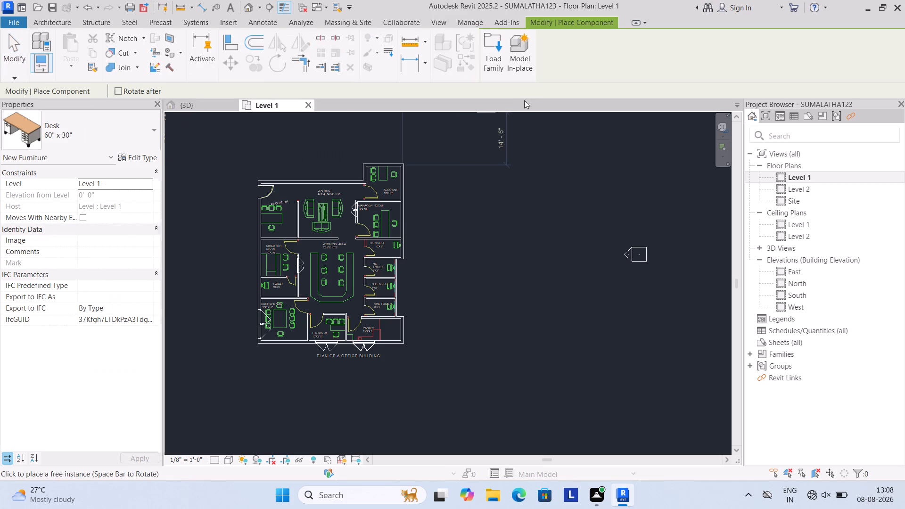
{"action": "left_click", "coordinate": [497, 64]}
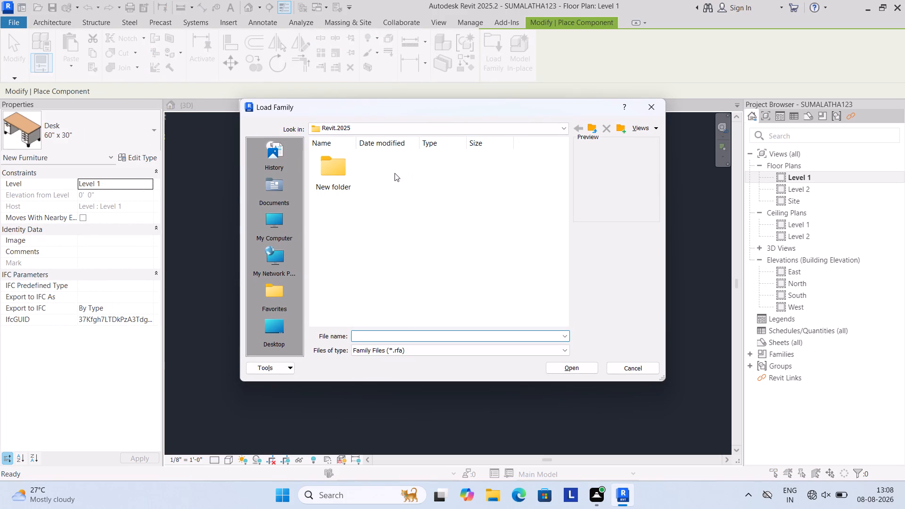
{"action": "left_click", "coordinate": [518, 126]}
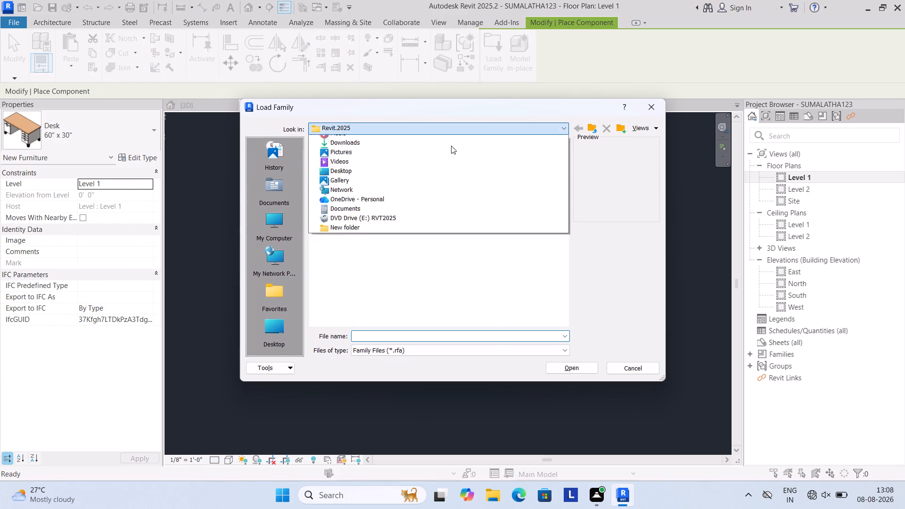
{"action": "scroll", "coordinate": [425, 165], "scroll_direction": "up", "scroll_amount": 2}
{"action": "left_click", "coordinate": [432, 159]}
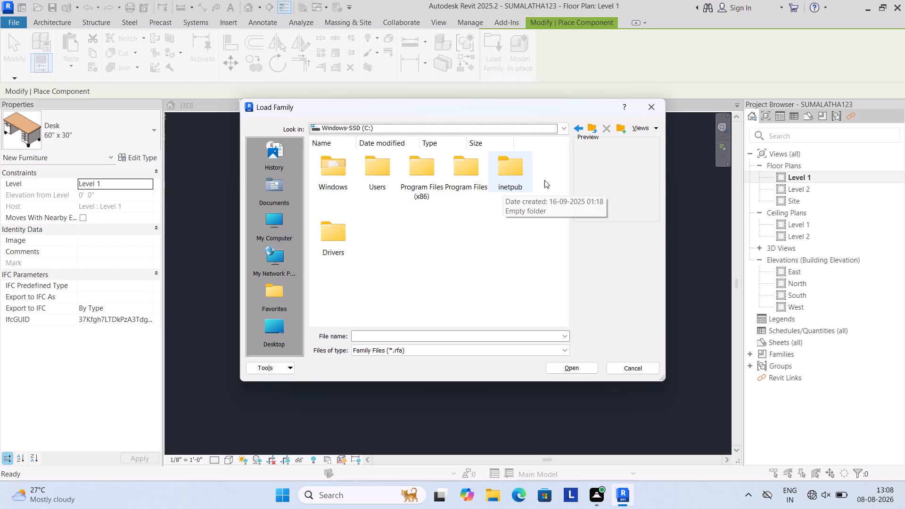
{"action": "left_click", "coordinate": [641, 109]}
Switch to File Explorer, open the Windows-SSD (C:) drive and make its hidden items visible.
{"action": "left_click", "coordinate": [489, 501]}
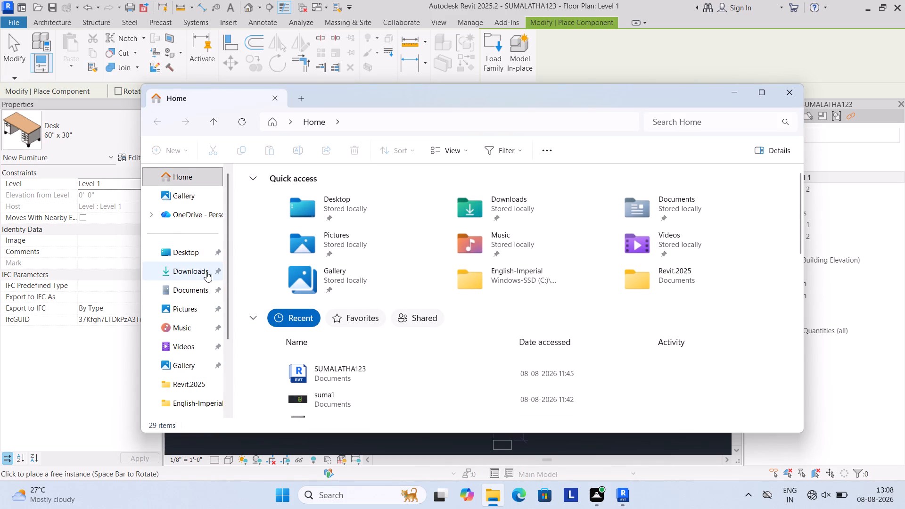
{"action": "scroll", "coordinate": [206, 272], "scroll_direction": "down", "scroll_amount": 7}
{"action": "left_click", "coordinate": [180, 346]}
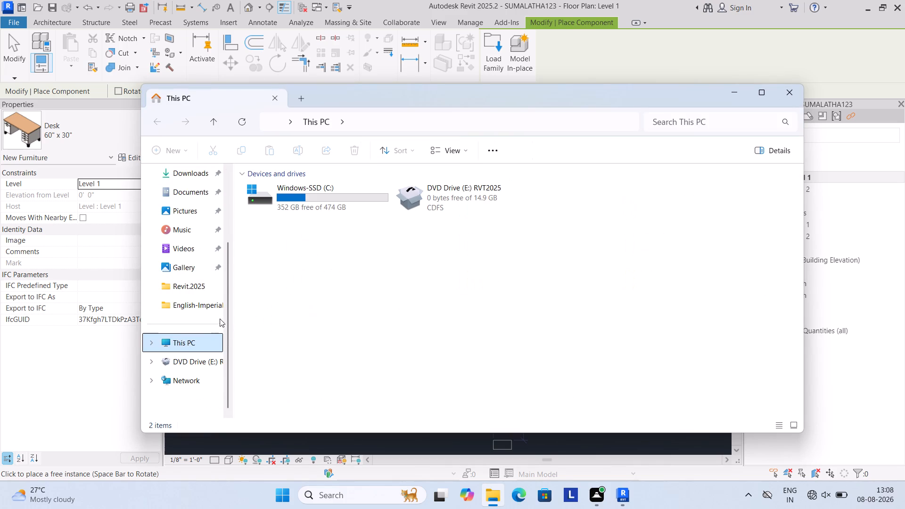
{"action": "double_click", "coordinate": [313, 205]}
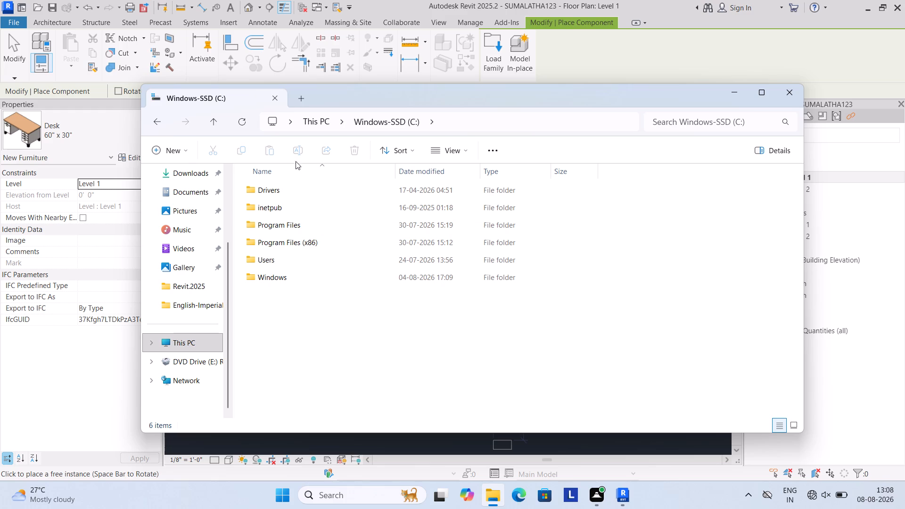
{"action": "left_click", "coordinate": [443, 152]}
{"action": "left_click", "coordinate": [431, 369]}
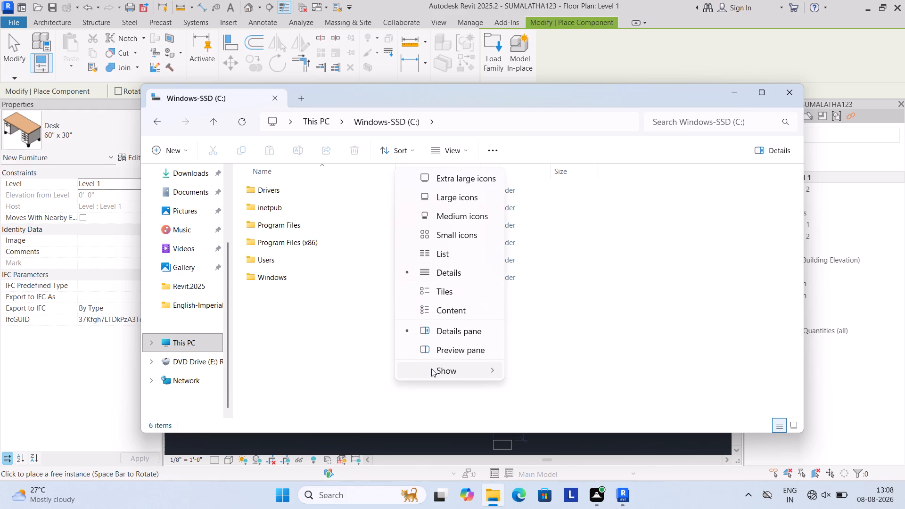
{"action": "left_click", "coordinate": [479, 378]}
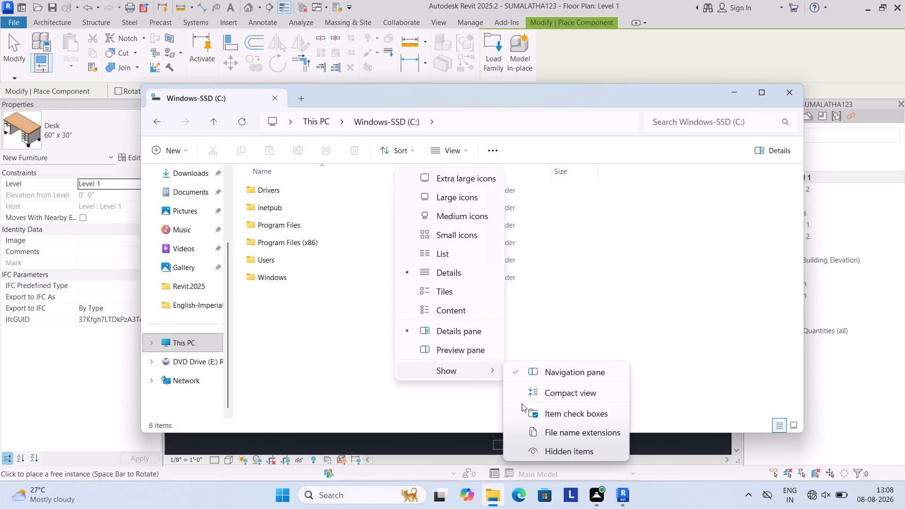
{"action": "left_click", "coordinate": [532, 447]}
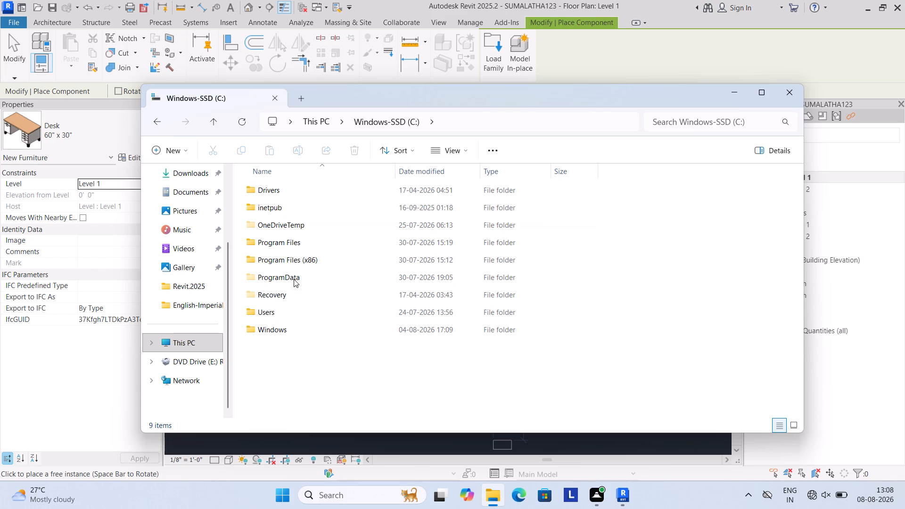
Look through the folders inside ProgramData on the C: drive, including Autodesk, and return to the drive's root.
{"action": "double_click", "coordinate": [293, 279]}
{"action": "scroll", "coordinate": [301, 285], "scroll_direction": "down", "scroll_amount": 3}
{"action": "scroll", "coordinate": [301, 287], "scroll_direction": "up", "scroll_amount": 2}
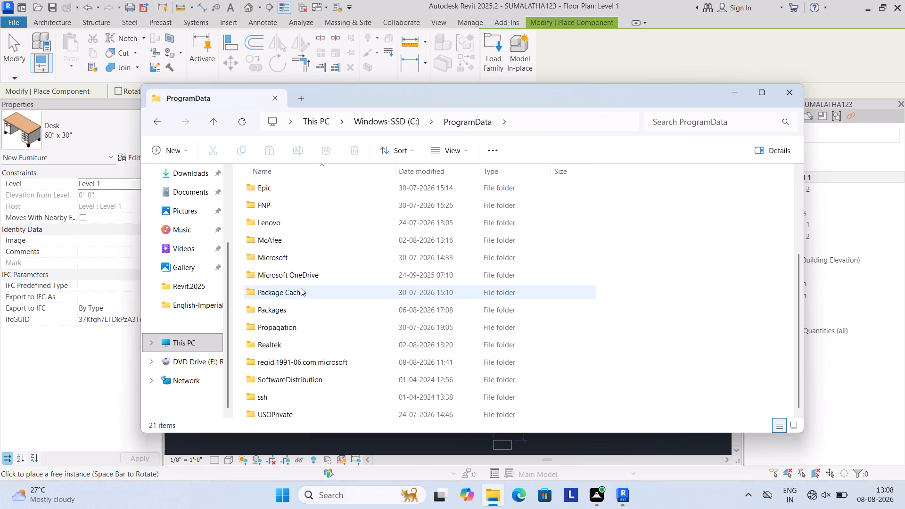
{"action": "scroll", "coordinate": [301, 287], "scroll_direction": "up", "scroll_amount": 1}
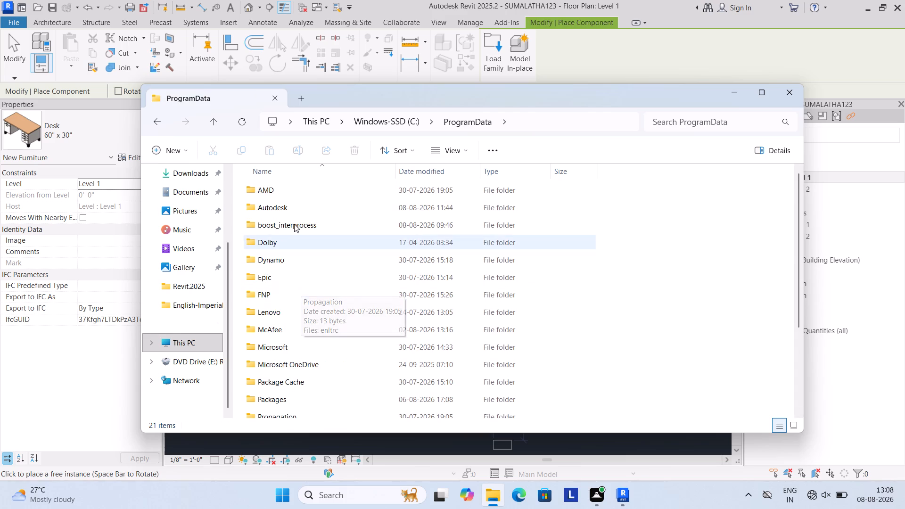
{"action": "left_click", "coordinate": [212, 116]}
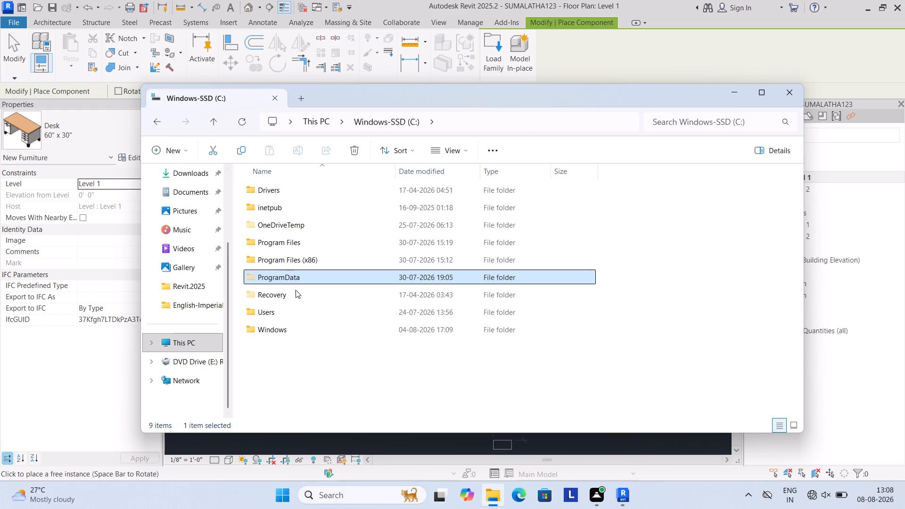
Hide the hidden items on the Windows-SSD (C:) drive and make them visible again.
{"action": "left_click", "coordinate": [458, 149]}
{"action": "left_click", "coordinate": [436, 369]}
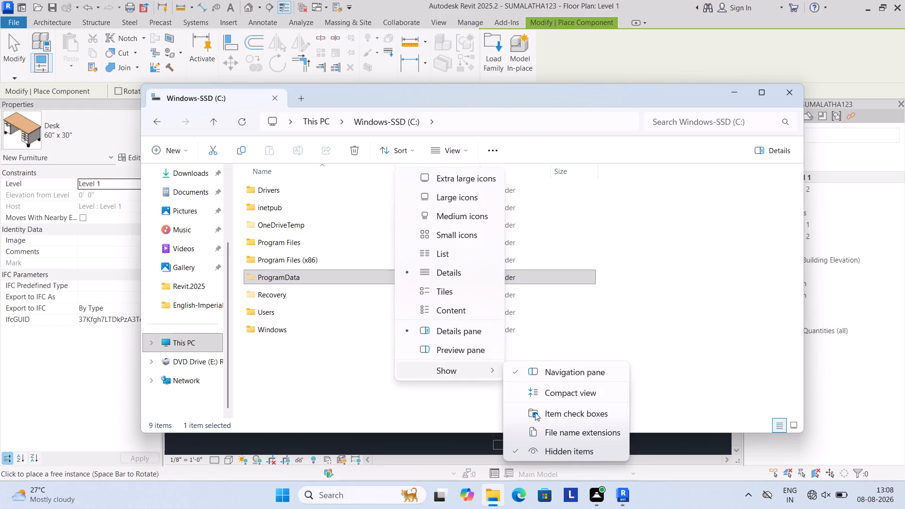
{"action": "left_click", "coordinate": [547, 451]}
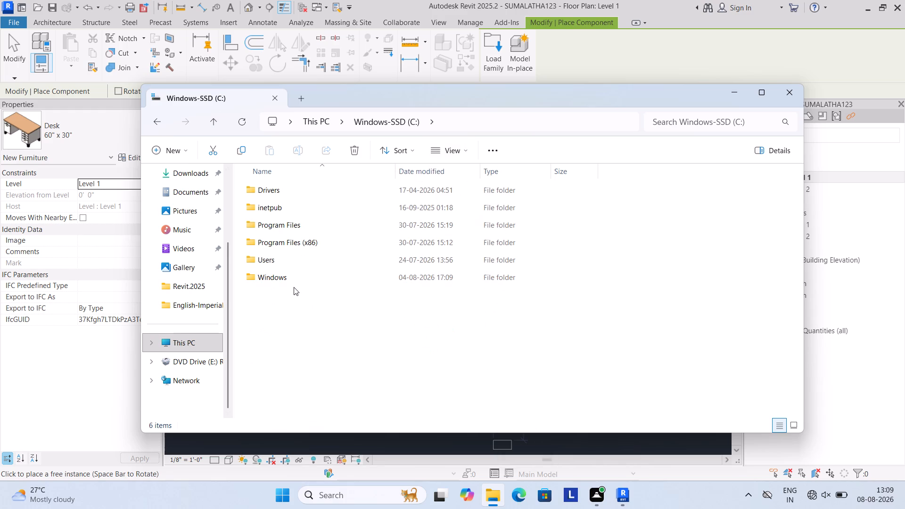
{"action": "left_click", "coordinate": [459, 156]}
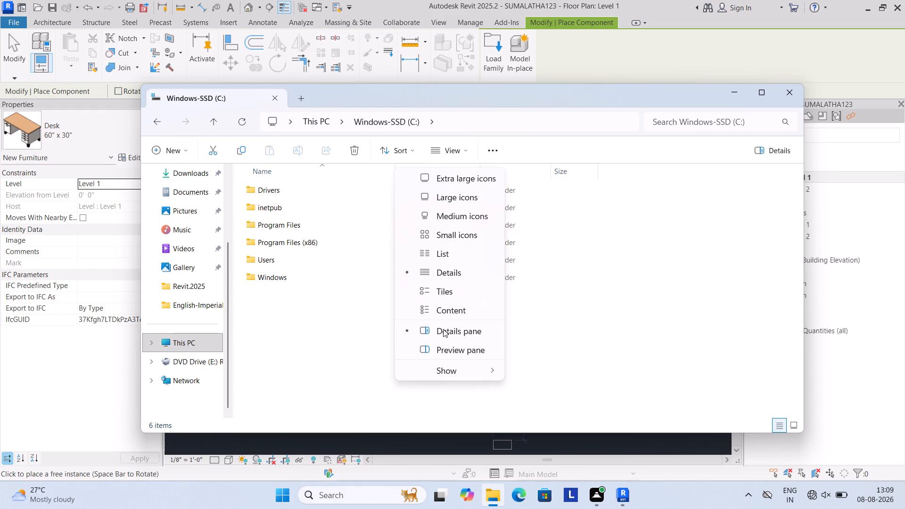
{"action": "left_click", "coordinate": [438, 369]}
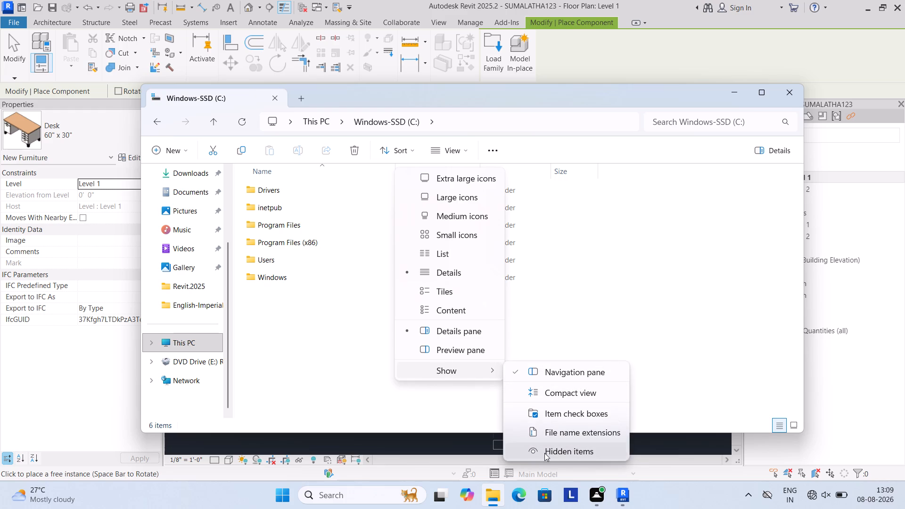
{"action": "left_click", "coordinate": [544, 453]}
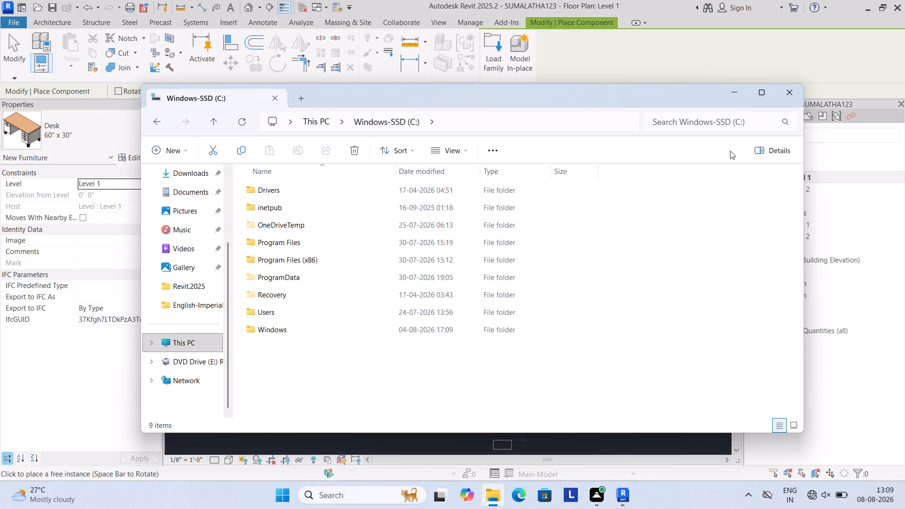
Close File Explorer, start Load Family in Revit and browse to the ProgramData folder on the Windows-SSD (C:) drive.
{"action": "left_click", "coordinate": [777, 88]}
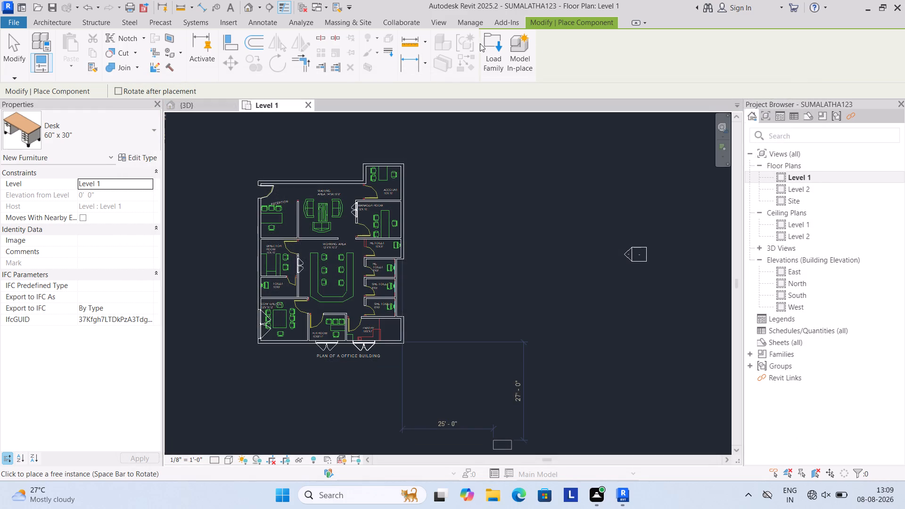
{"action": "left_click", "coordinate": [486, 47]}
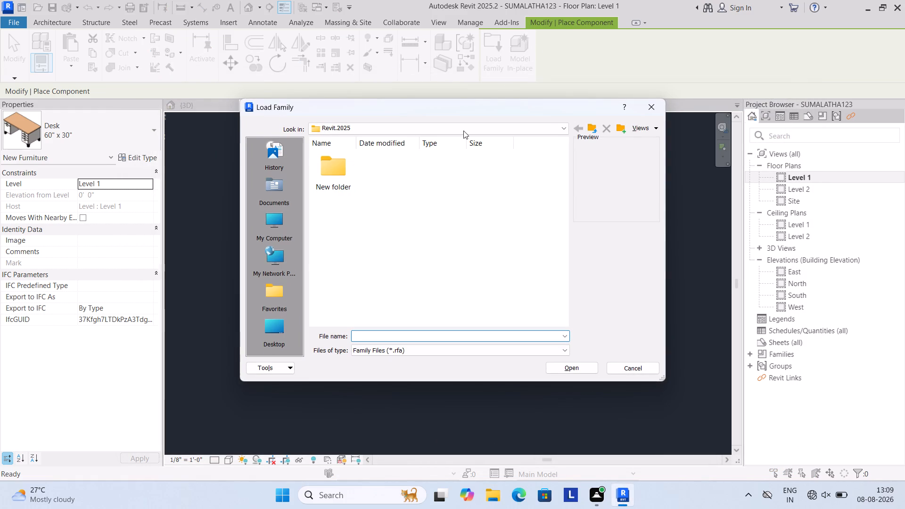
{"action": "left_click", "coordinate": [466, 129]}
{"action": "left_click", "coordinate": [392, 164]}
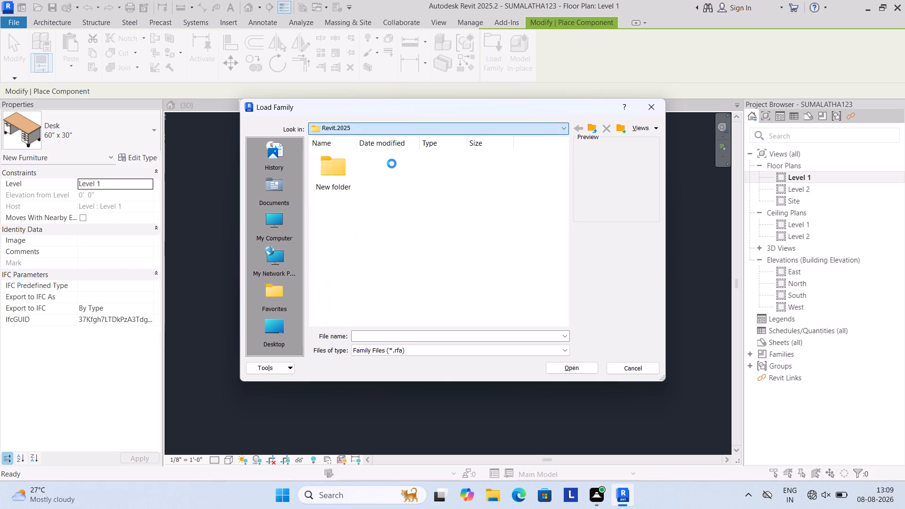
{"action": "left_click", "coordinate": [418, 128]}
{"action": "left_click", "coordinate": [402, 156]}
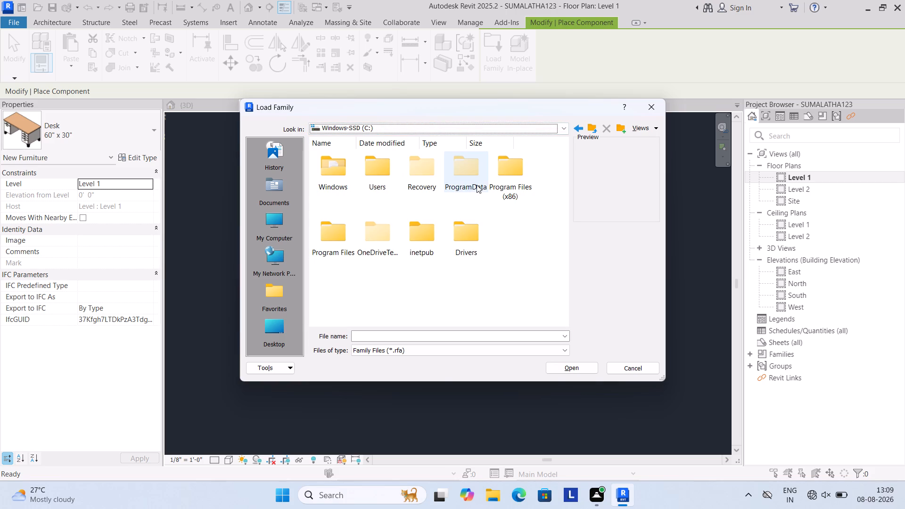
{"action": "double_click", "coordinate": [477, 178]}
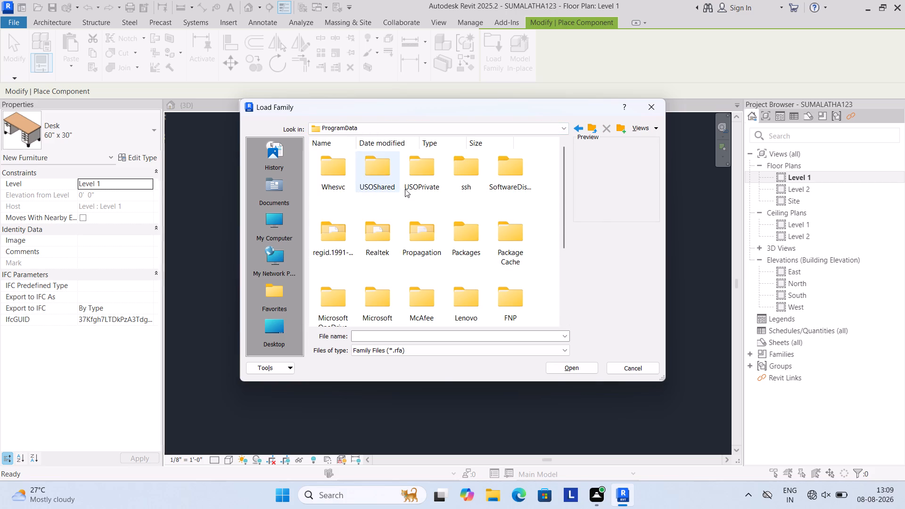
Browse from ProgramData through Autodesk and RVT 2025 into the Libraries folder.
{"action": "scroll", "coordinate": [460, 193], "scroll_direction": "down", "scroll_amount": 3}
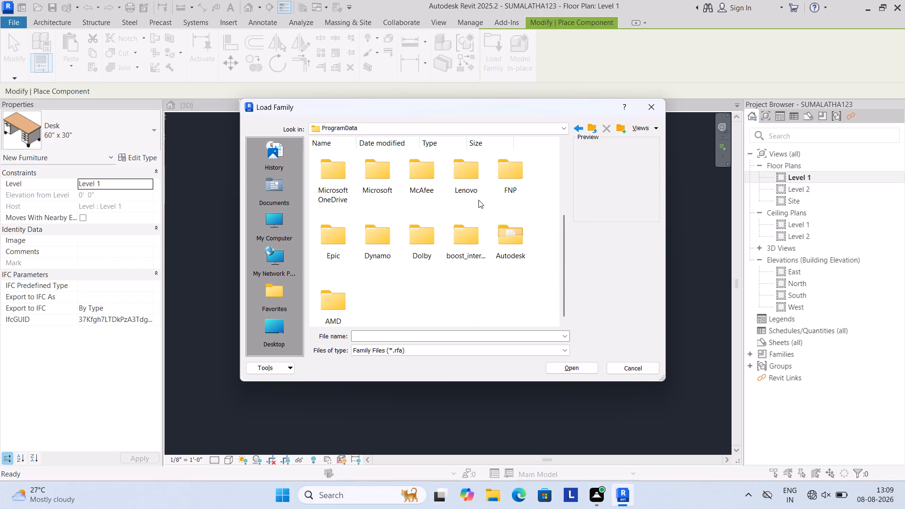
{"action": "scroll", "coordinate": [475, 207], "scroll_direction": "up", "scroll_amount": 3}
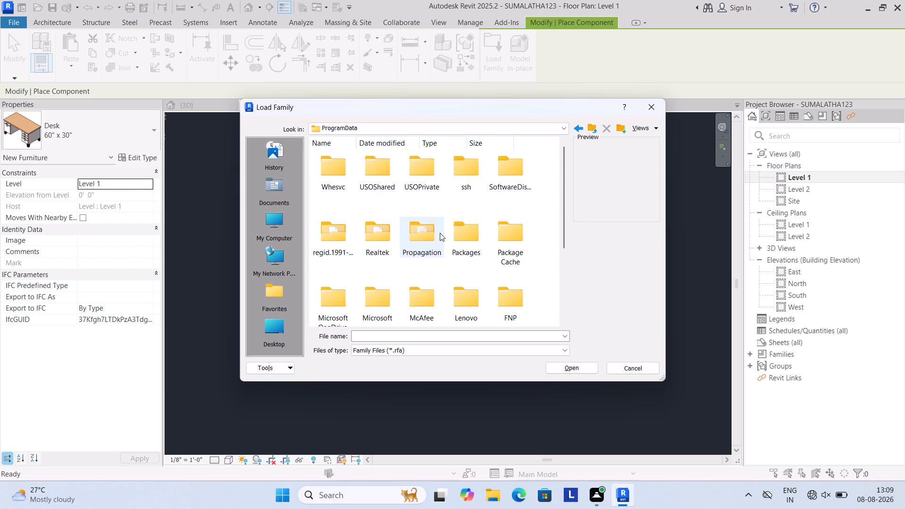
{"action": "scroll", "coordinate": [452, 251], "scroll_direction": "down", "scroll_amount": 1}
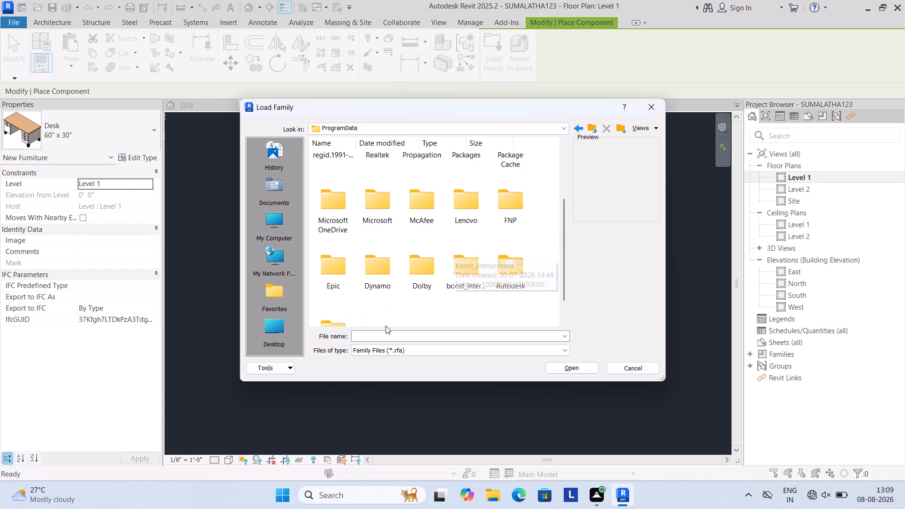
{"action": "scroll", "coordinate": [454, 259], "scroll_direction": "down", "scroll_amount": 1}
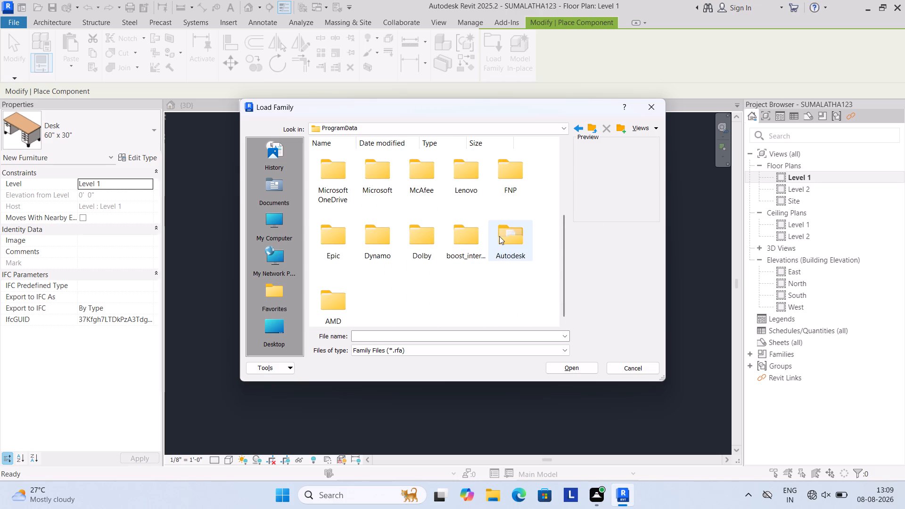
{"action": "double_click", "coordinate": [499, 236]}
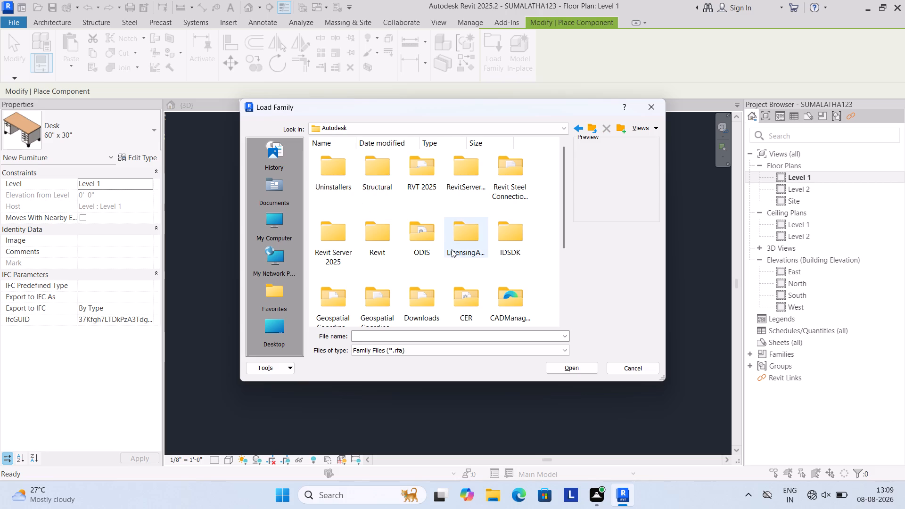
{"action": "scroll", "coordinate": [452, 252], "scroll_direction": "down", "scroll_amount": 2}
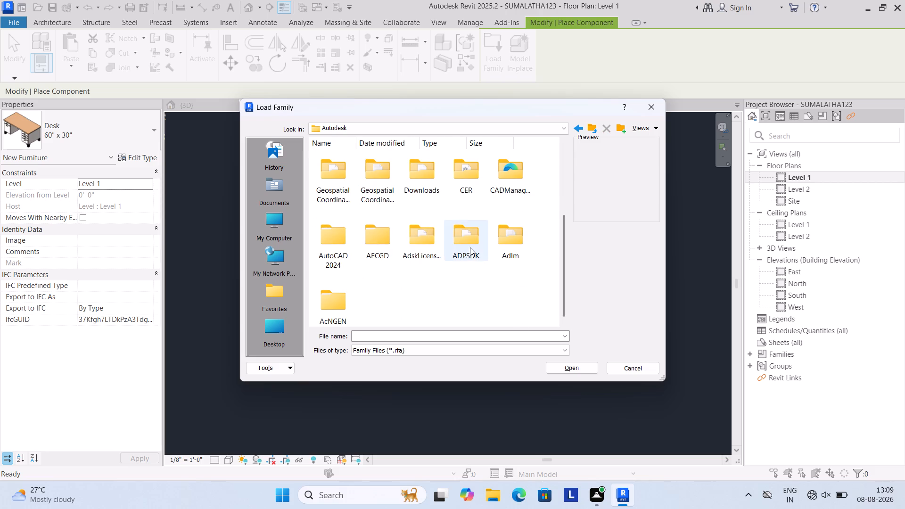
{"action": "scroll", "coordinate": [470, 247], "scroll_direction": "up", "scroll_amount": 2}
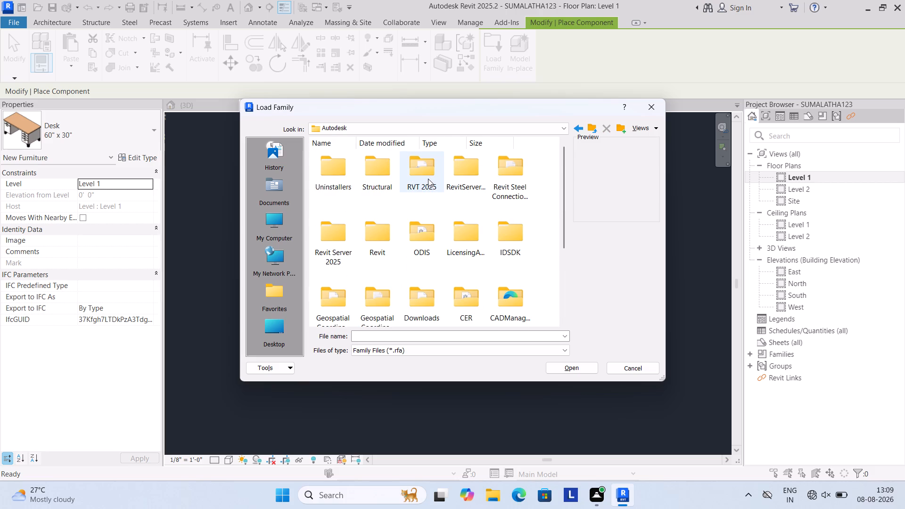
{"action": "double_click", "coordinate": [428, 179]}
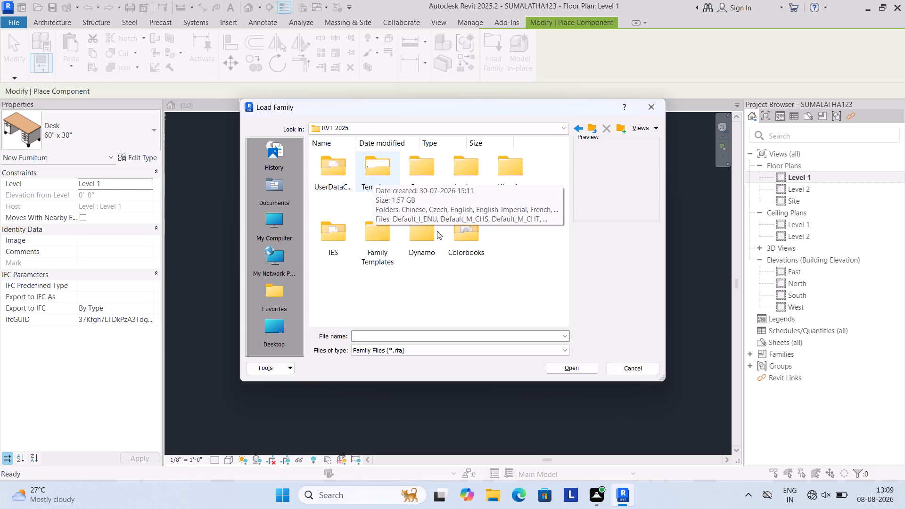
{"action": "double_click", "coordinate": [517, 160]}
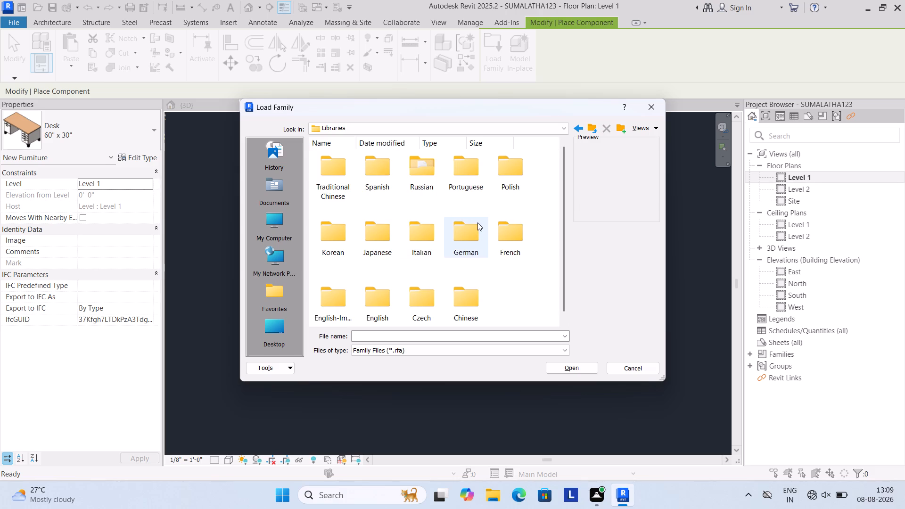
Open the Furniture family folder within the US folder of the English-Imperial library.
{"action": "scroll", "coordinate": [477, 222], "scroll_direction": "down", "scroll_amount": 1}
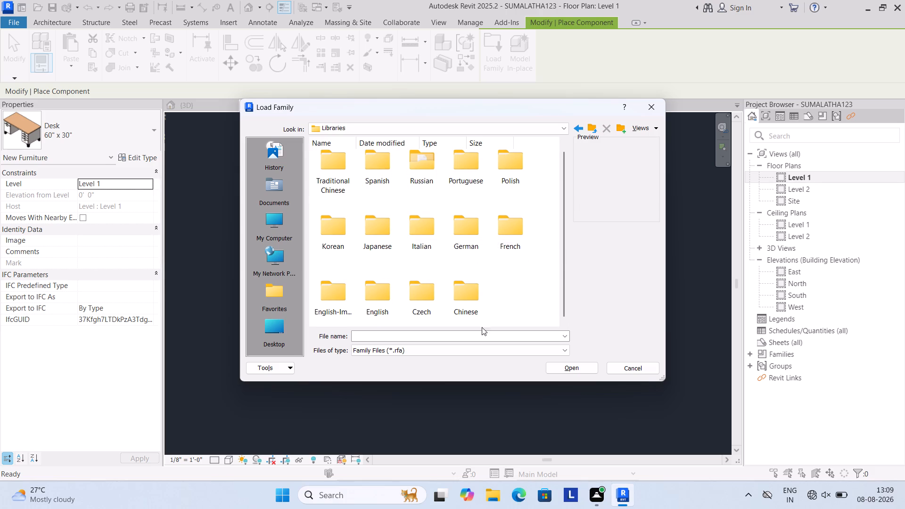
{"action": "scroll", "coordinate": [465, 322], "scroll_direction": "down", "scroll_amount": 5}
{"action": "double_click", "coordinate": [336, 306]}
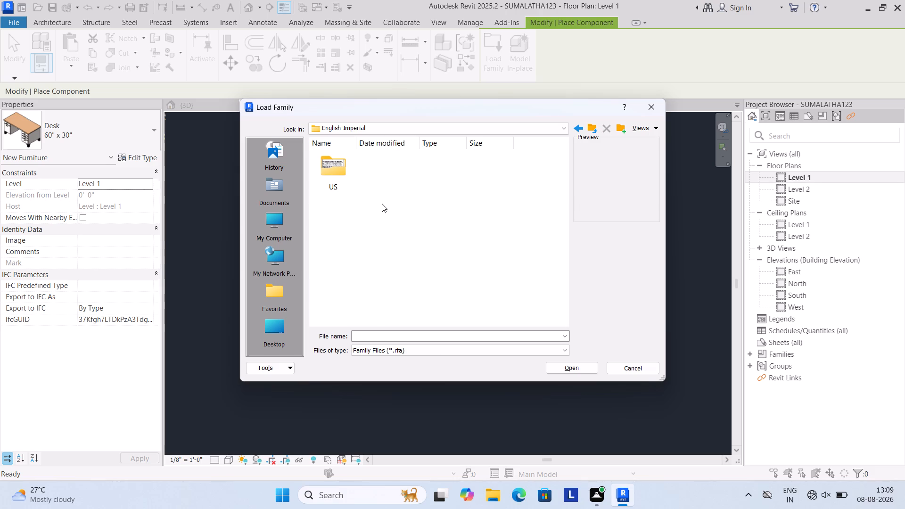
{"action": "double_click", "coordinate": [337, 170]}
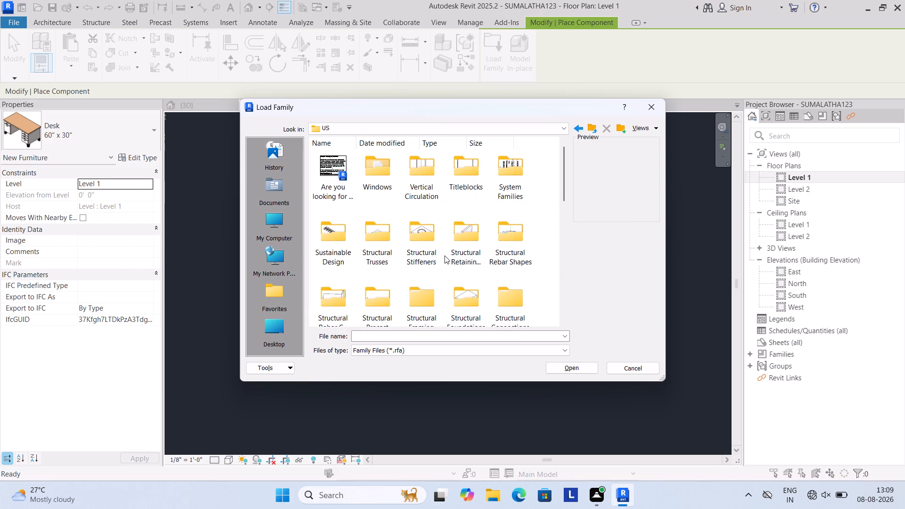
{"action": "scroll", "coordinate": [446, 252], "scroll_direction": "down", "scroll_amount": 4}
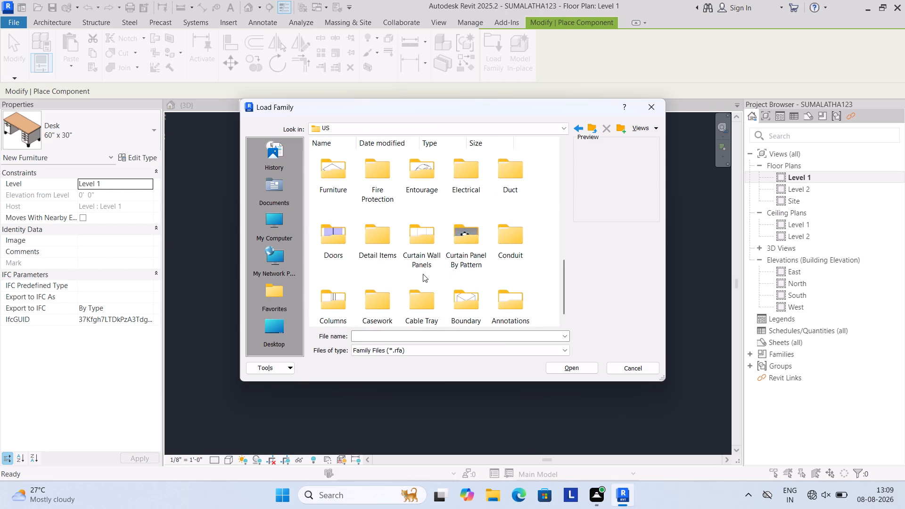
{"action": "scroll", "coordinate": [391, 262], "scroll_direction": "down", "scroll_amount": 3}
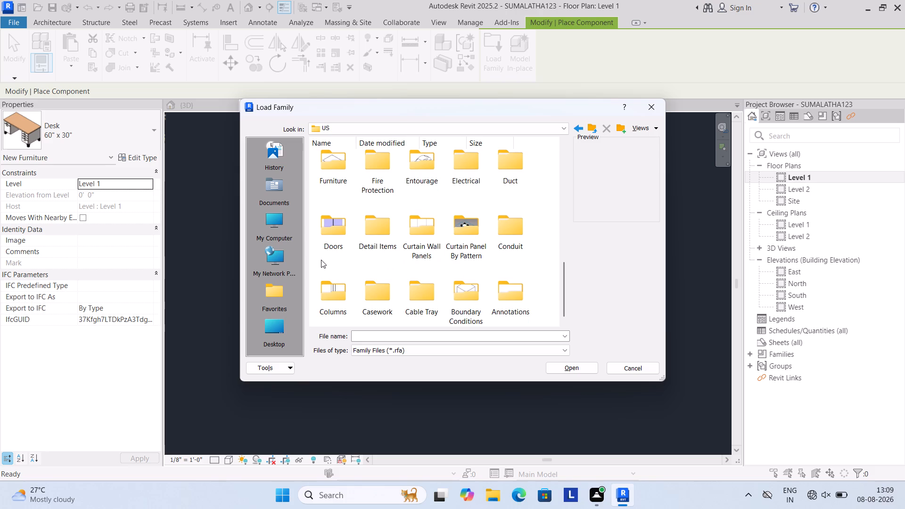
{"action": "scroll", "coordinate": [441, 252], "scroll_direction": "up", "scroll_amount": 1}
{"action": "scroll", "coordinate": [440, 231], "scroll_direction": "down", "scroll_amount": 1}
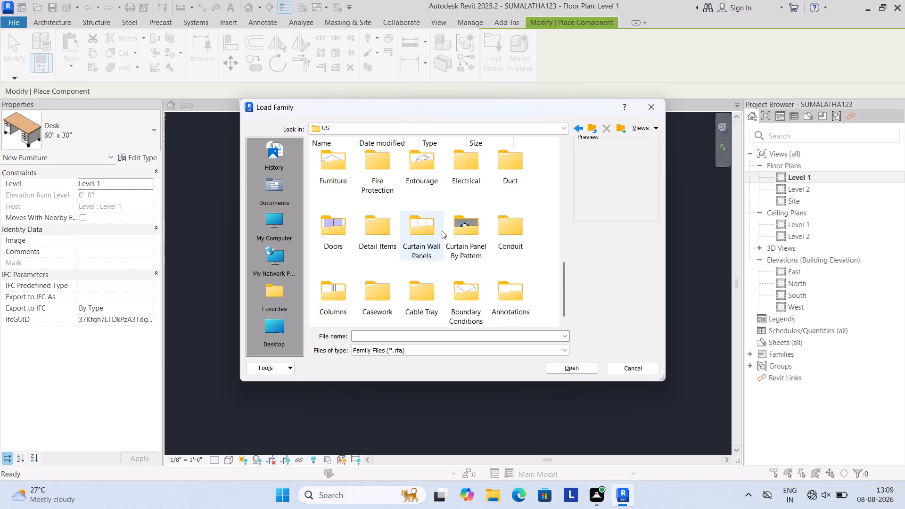
{"action": "double_click", "coordinate": [333, 164]}
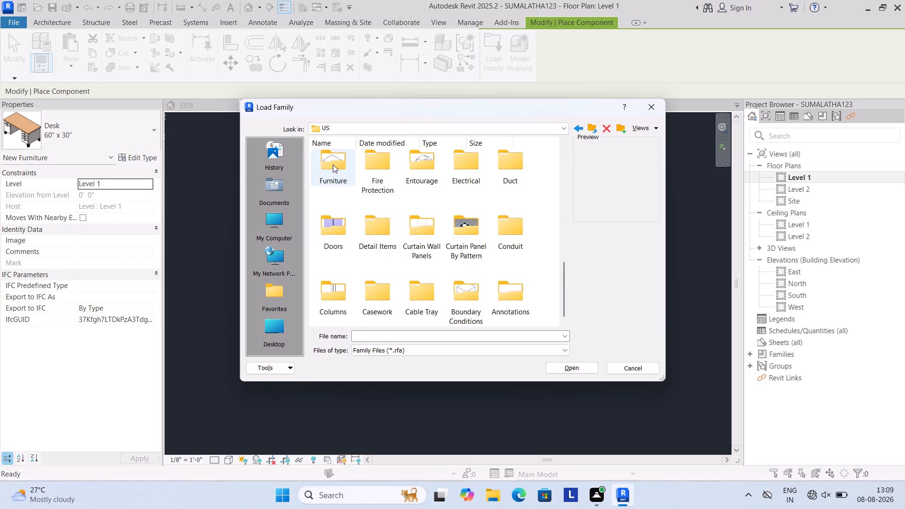
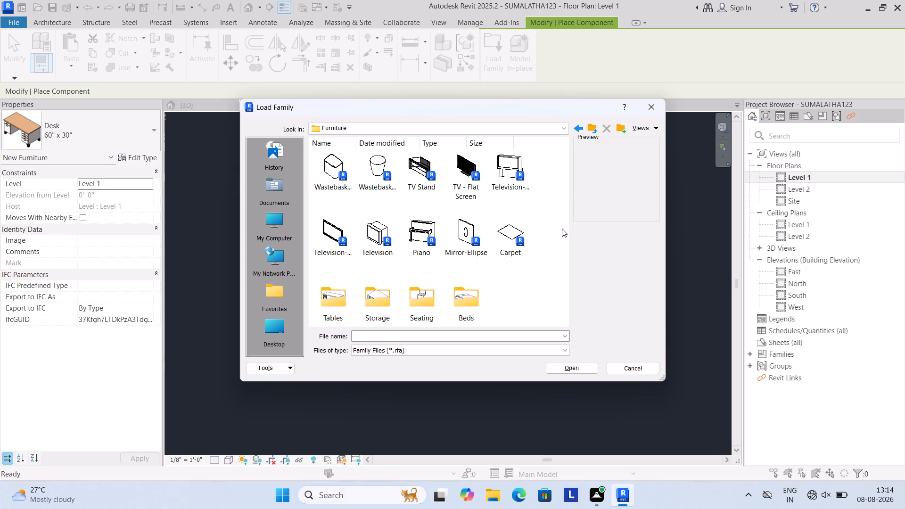
Load the Chair-Executive family from the Seating folder of the Furniture library.
{"action": "scroll", "coordinate": [566, 225], "scroll_direction": "down", "scroll_amount": 10}
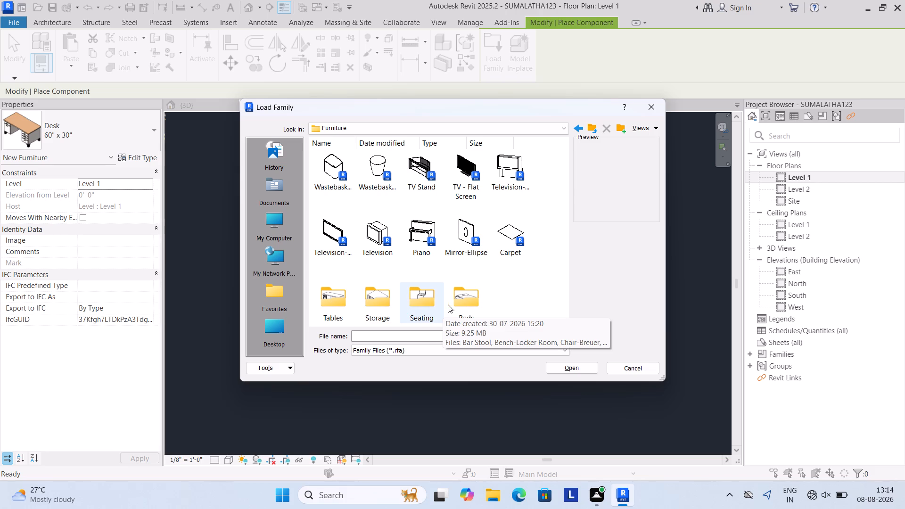
{"action": "left_click", "coordinate": [419, 302]}
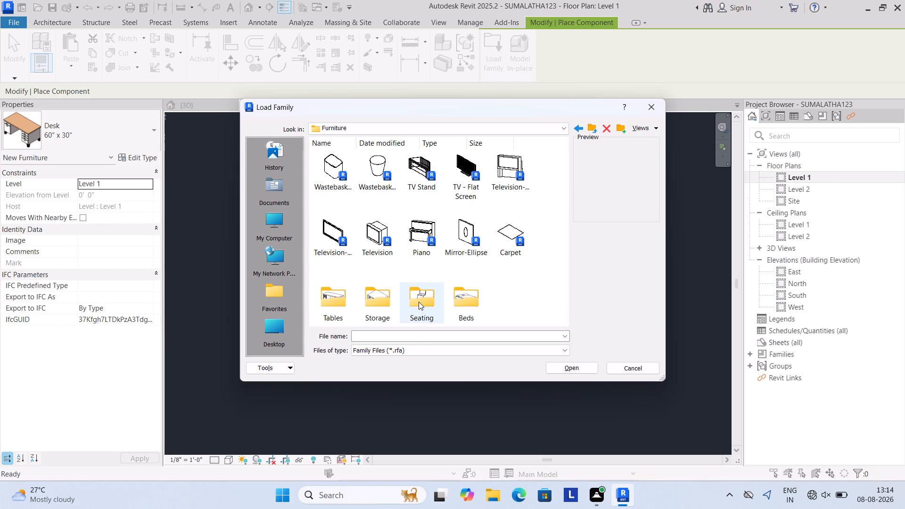
{"action": "double_click", "coordinate": [419, 302]}
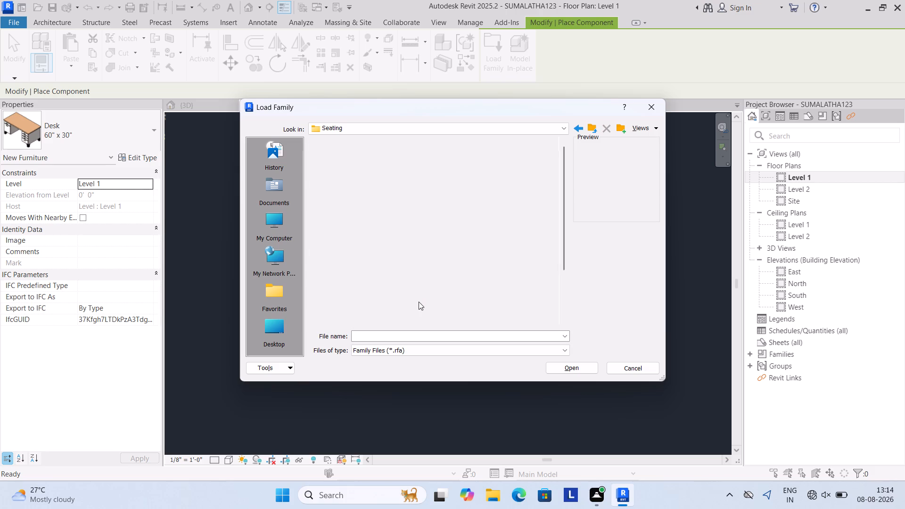
{"action": "scroll", "coordinate": [496, 230], "scroll_direction": "down", "scroll_amount": 3}
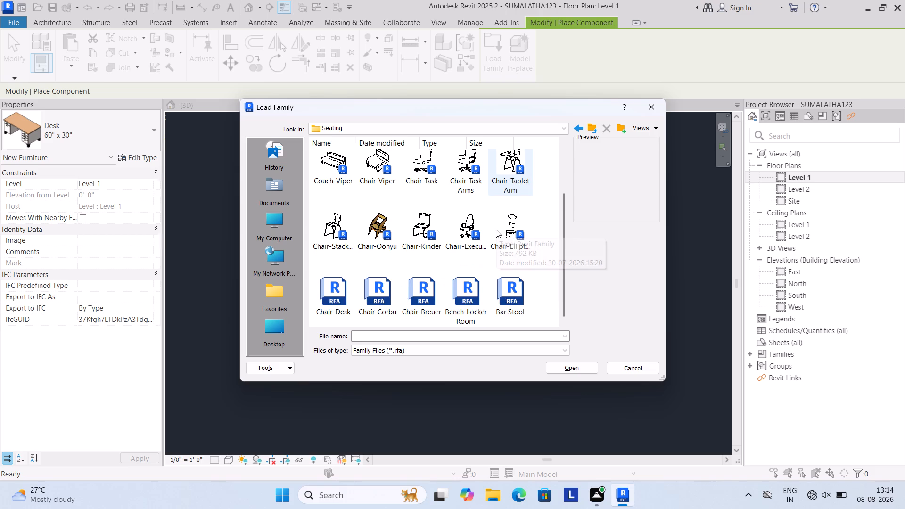
{"action": "scroll", "coordinate": [493, 230], "scroll_direction": "down", "scroll_amount": 2}
{"action": "scroll", "coordinate": [452, 234], "scroll_direction": "up", "scroll_amount": 4}
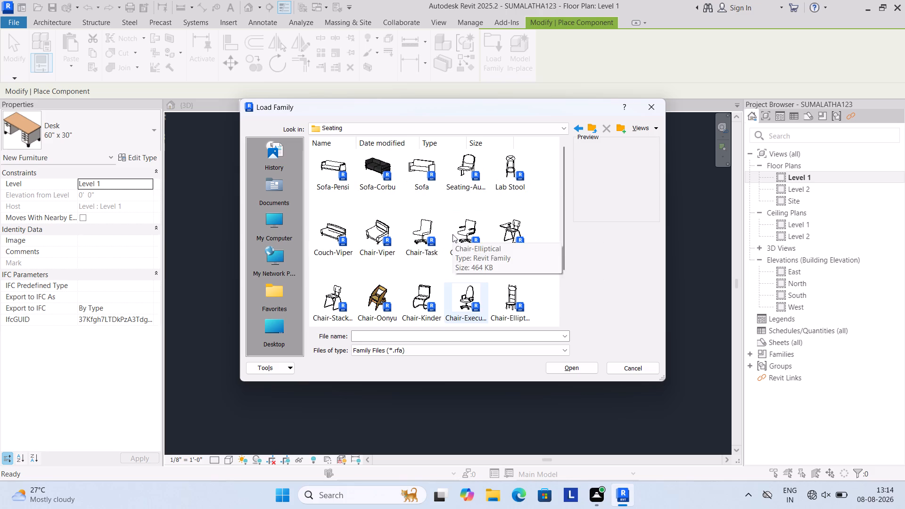
{"action": "scroll", "coordinate": [452, 234], "scroll_direction": "up", "scroll_amount": 4}
{"action": "scroll", "coordinate": [452, 234], "scroll_direction": "down", "scroll_amount": 8}
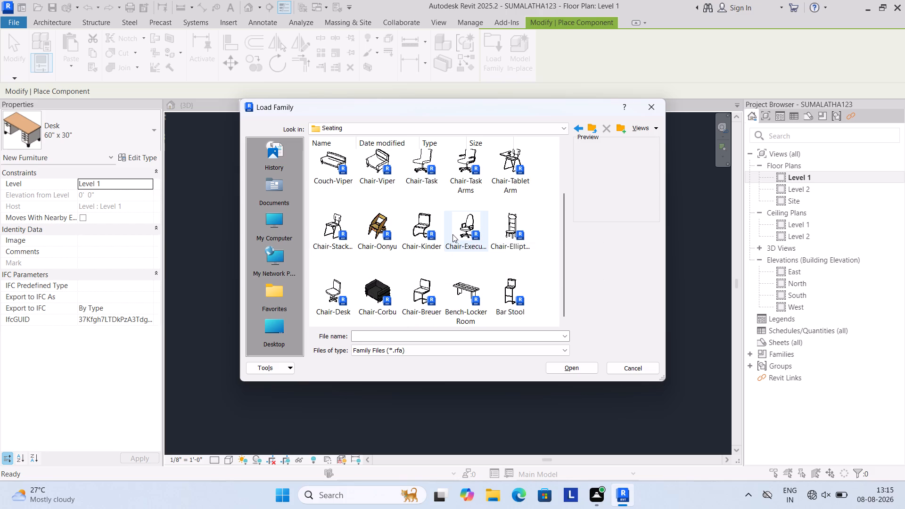
{"action": "scroll", "coordinate": [452, 233], "scroll_direction": "down", "scroll_amount": 2}
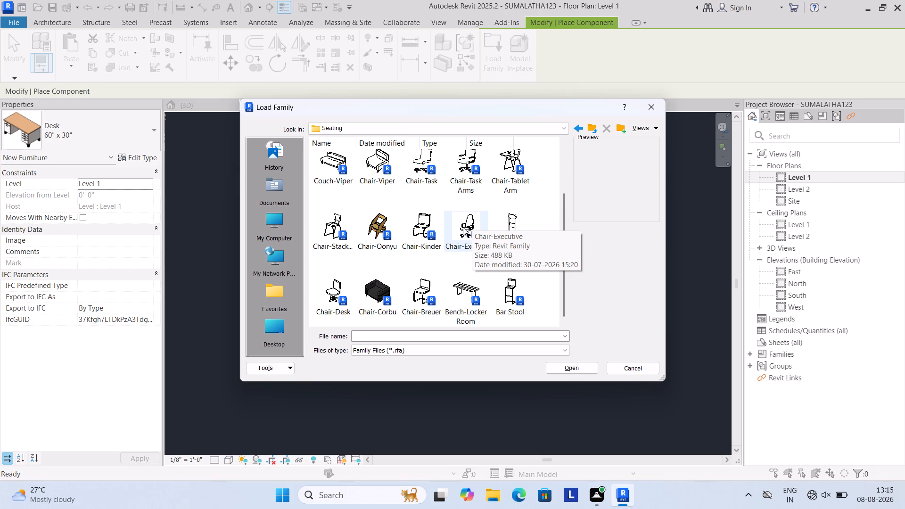
{"action": "left_click", "coordinate": [463, 227]}
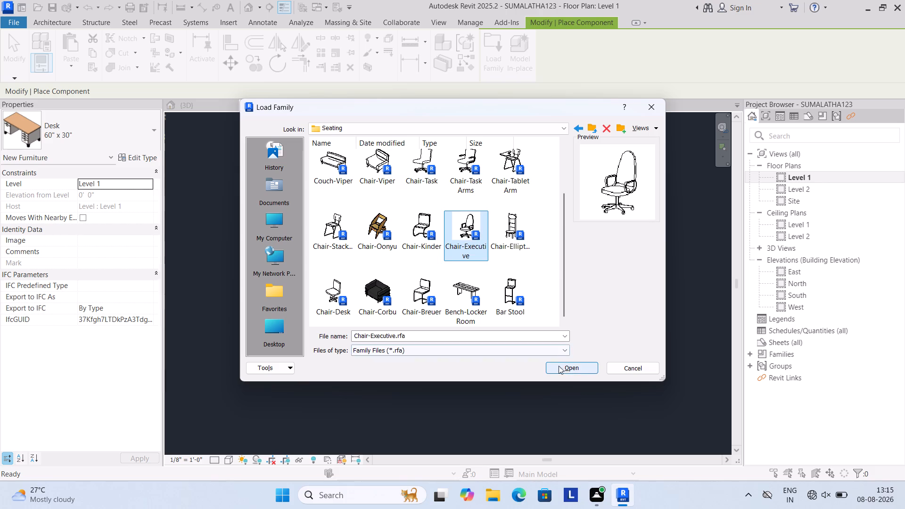
{"action": "left_click", "coordinate": [566, 370]}
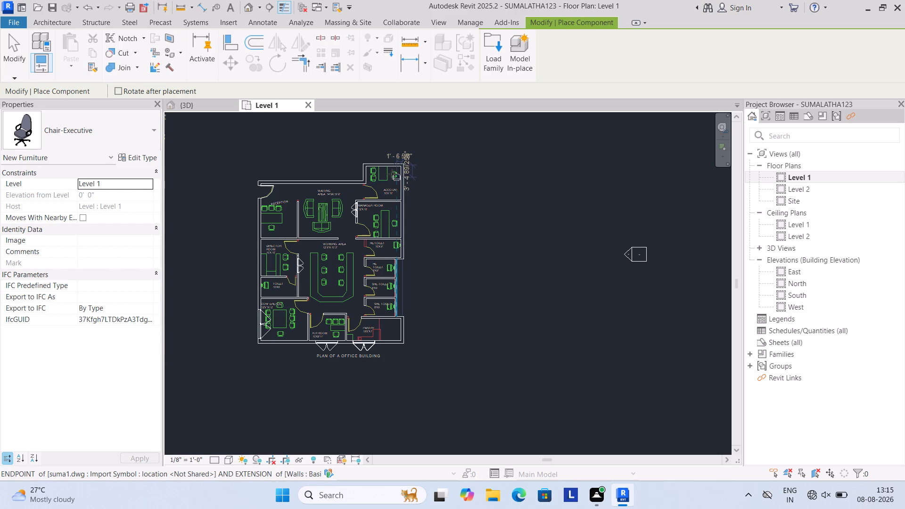
Review the type properties of the Chair-Executive family, from constraints and materials to the IFC parameters, and close them without changes.
{"action": "left_click", "coordinate": [138, 155]}
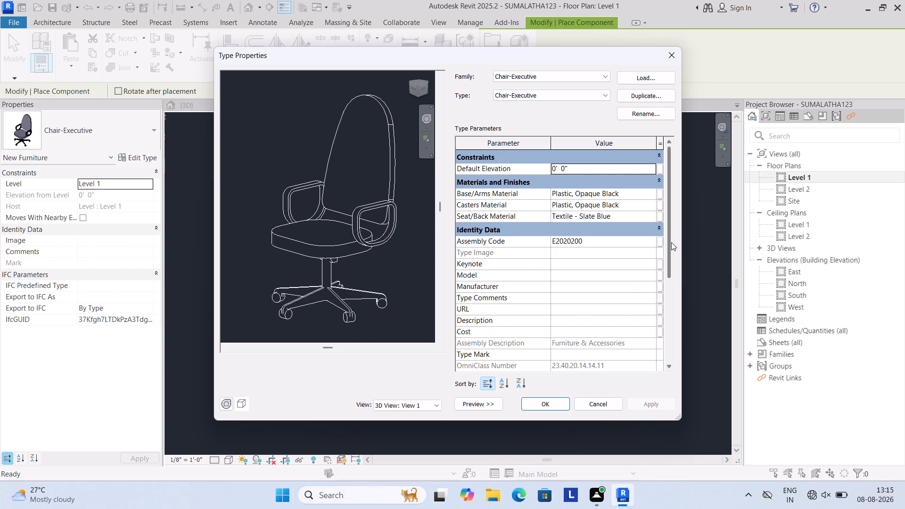
{"action": "left_click_drag", "start_coordinate": [668, 243], "coordinate": [663, 291]}
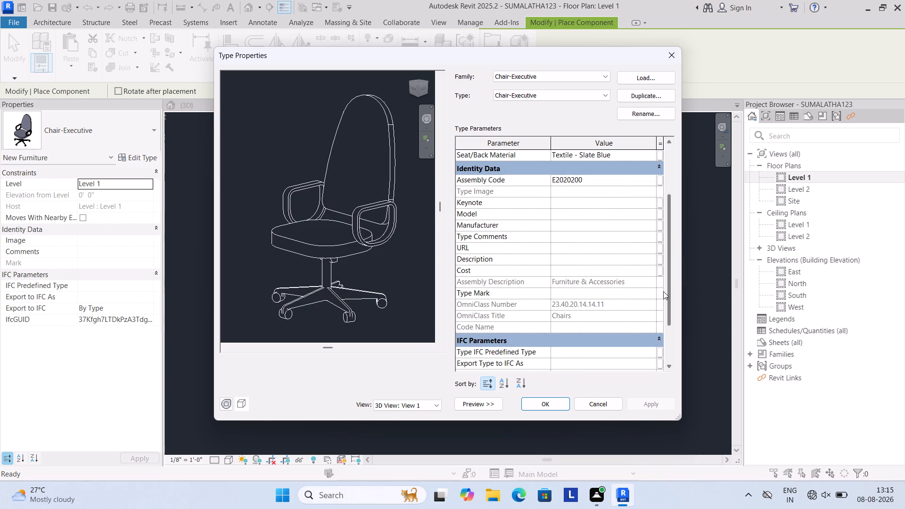
{"action": "left_click_drag", "start_coordinate": [663, 291], "coordinate": [664, 338]}
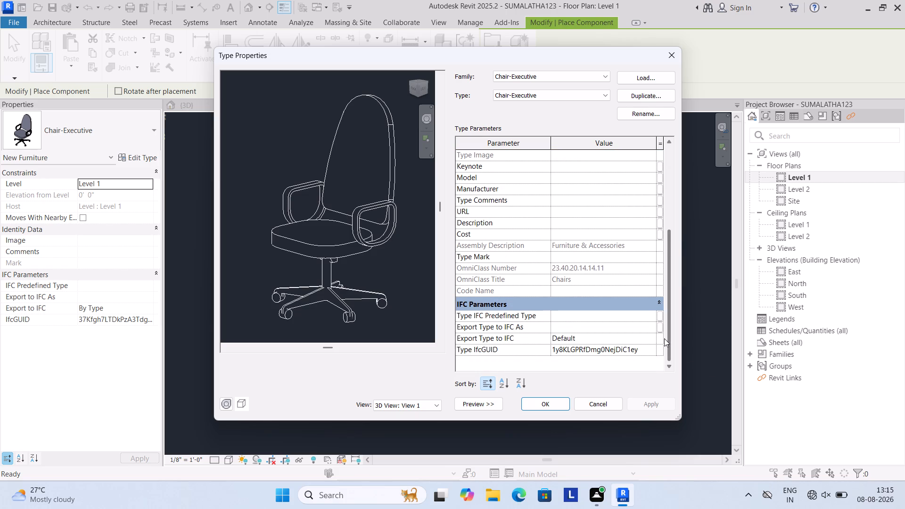
{"action": "left_click_drag", "start_coordinate": [664, 338], "coordinate": [665, 339]}
{"action": "left_click_drag", "start_coordinate": [668, 331], "coordinate": [669, 258]}
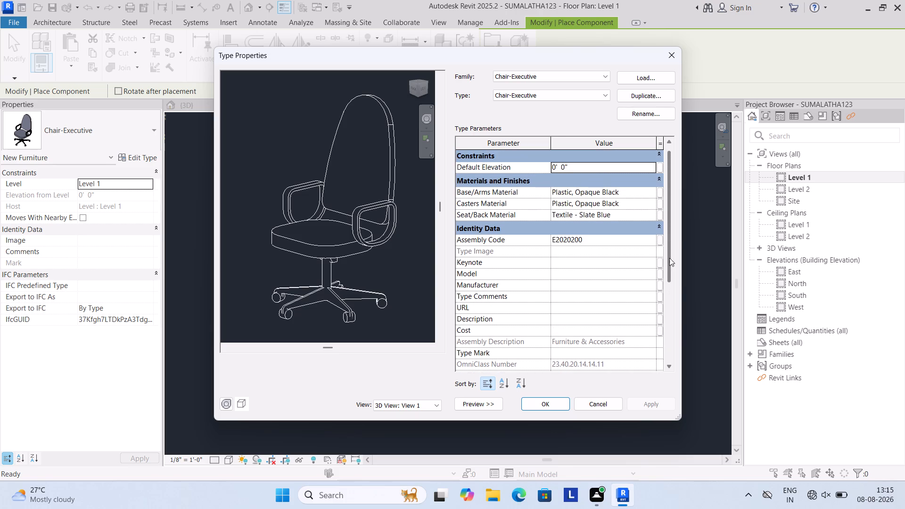
{"action": "left_click_drag", "start_coordinate": [669, 258], "coordinate": [675, 233]}
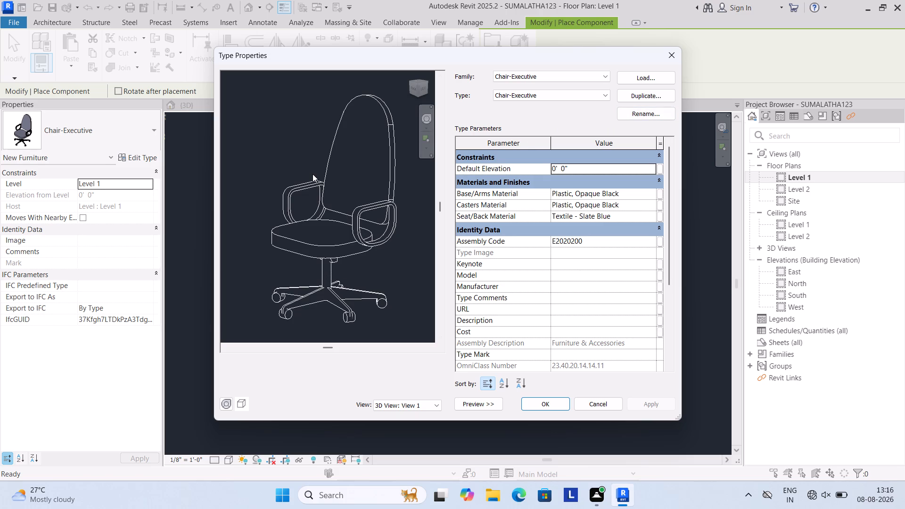
{"action": "left_click", "coordinate": [674, 51]}
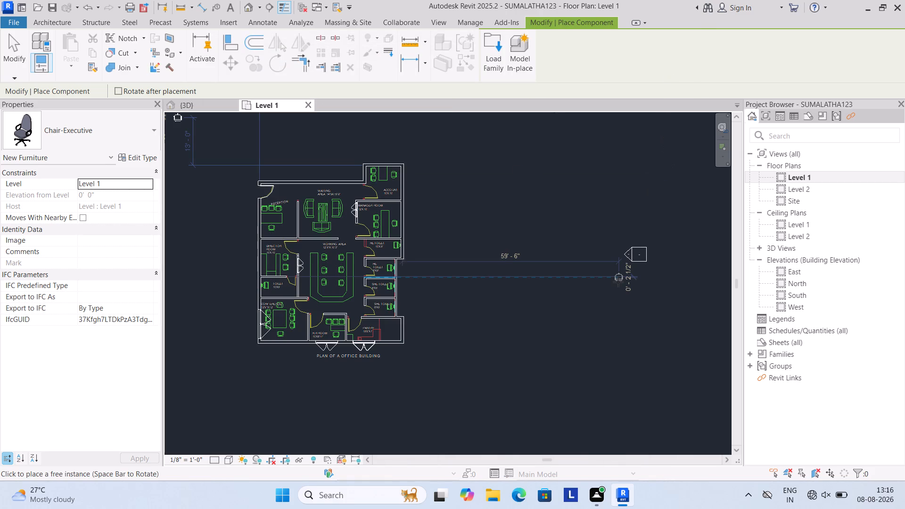
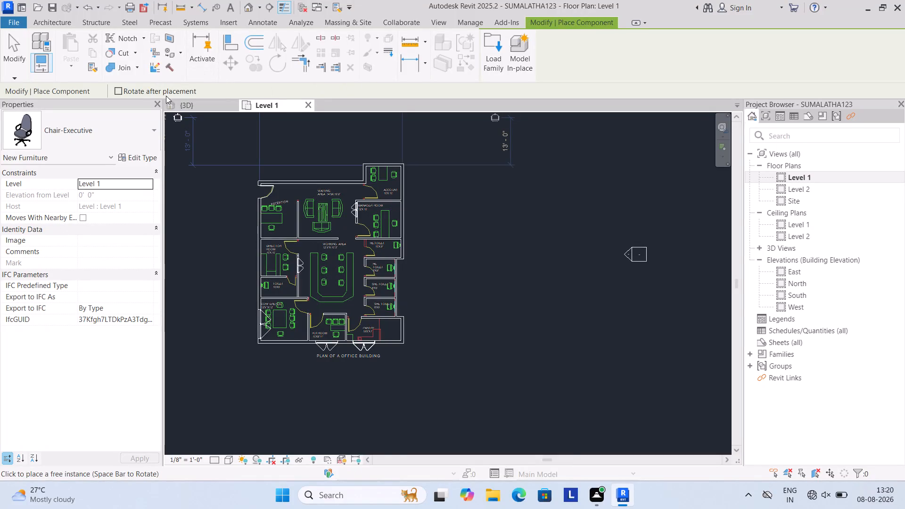
Leave the chair placement and show the 3D view at Fine detail level with the Shaded visual style.
{"action": "left_click", "coordinate": [184, 106]}
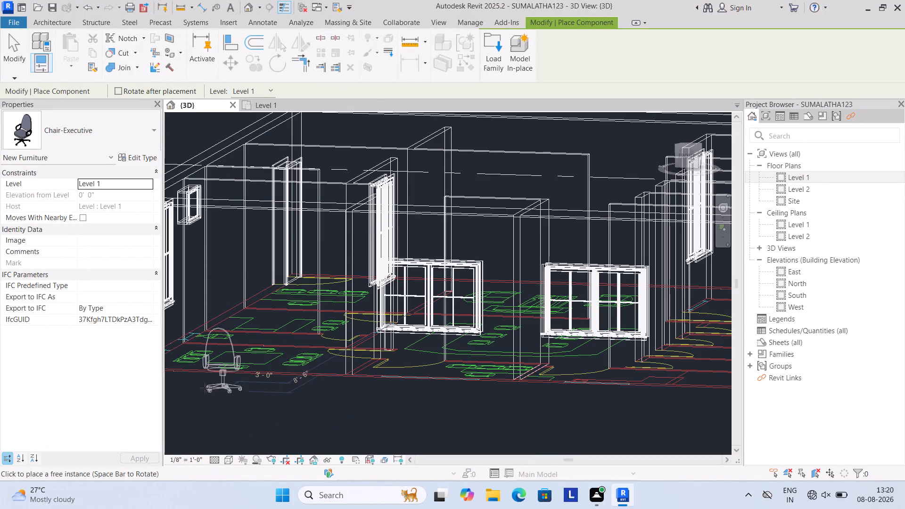
{"action": "key", "text": "Escape"}
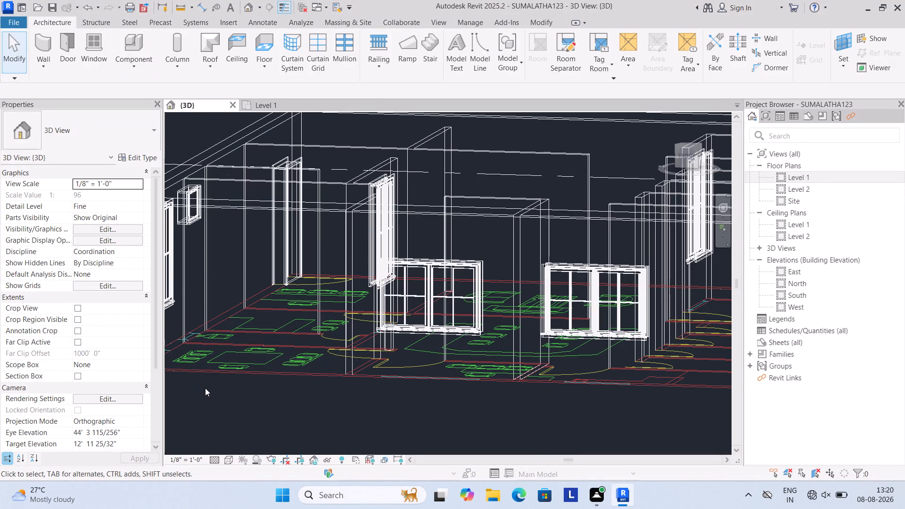
{"action": "left_click", "coordinate": [215, 459]}
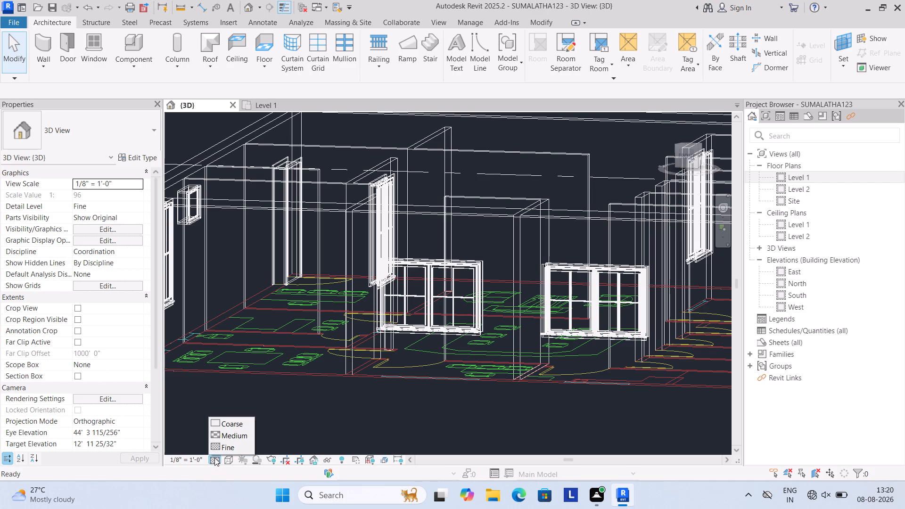
{"action": "left_click", "coordinate": [221, 448]}
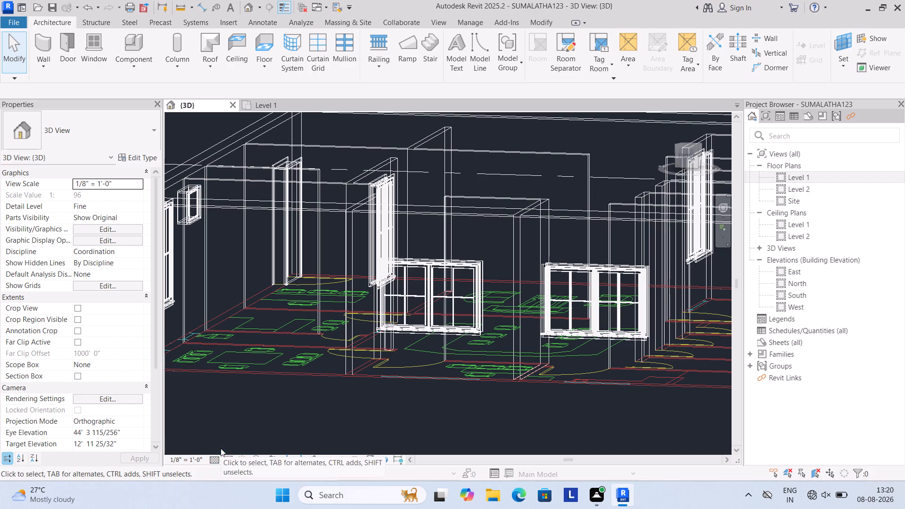
{"action": "left_click", "coordinate": [230, 458]}
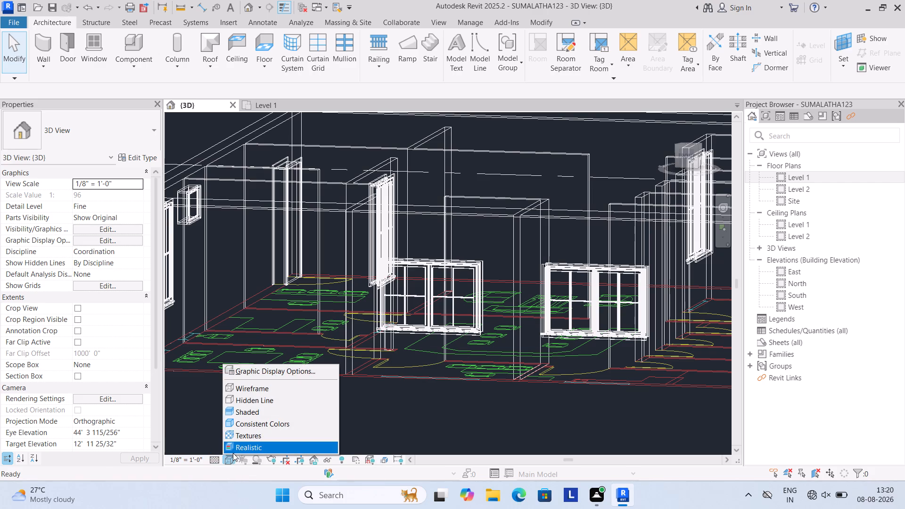
{"action": "left_click", "coordinate": [246, 445]}
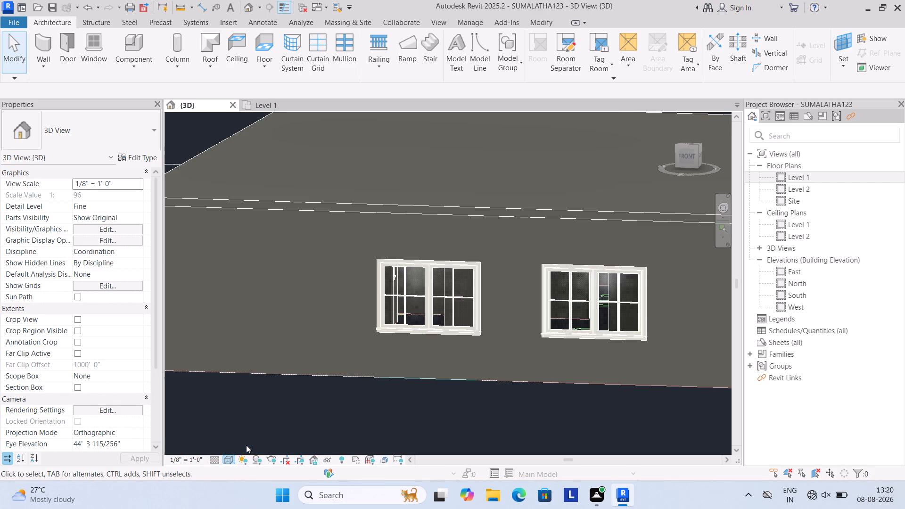
{"action": "left_click", "coordinate": [227, 461]}
{"action": "left_click", "coordinate": [253, 415]}
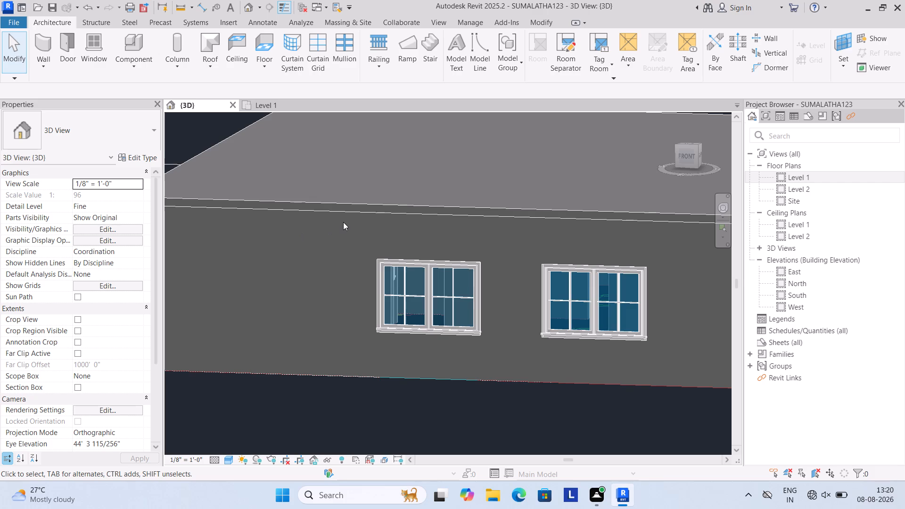
Place a horizontal wall reveal on the windowless section of the front 9" outer wall, 1' 0" above Level 1.
{"action": "scroll", "coordinate": [321, 233], "scroll_direction": "down", "scroll_amount": 3}
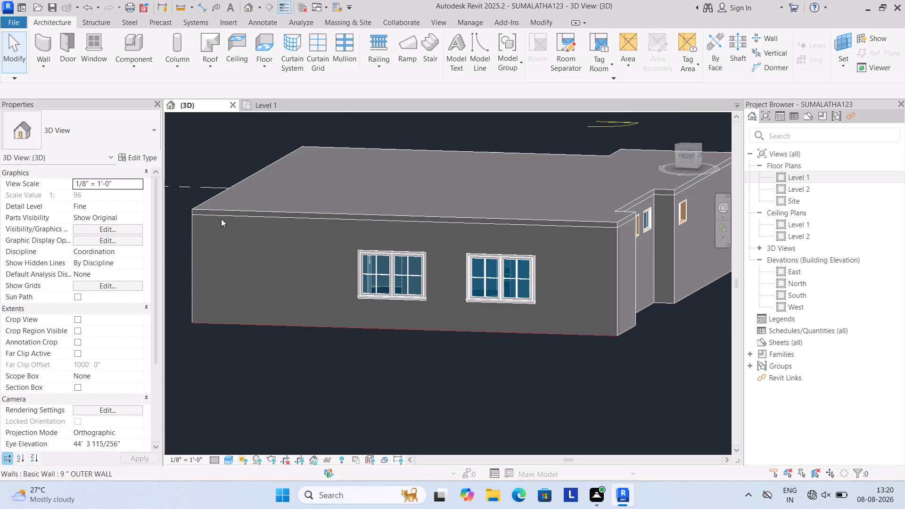
{"action": "left_click", "coordinate": [206, 238]}
{"action": "double_click", "coordinate": [215, 248]}
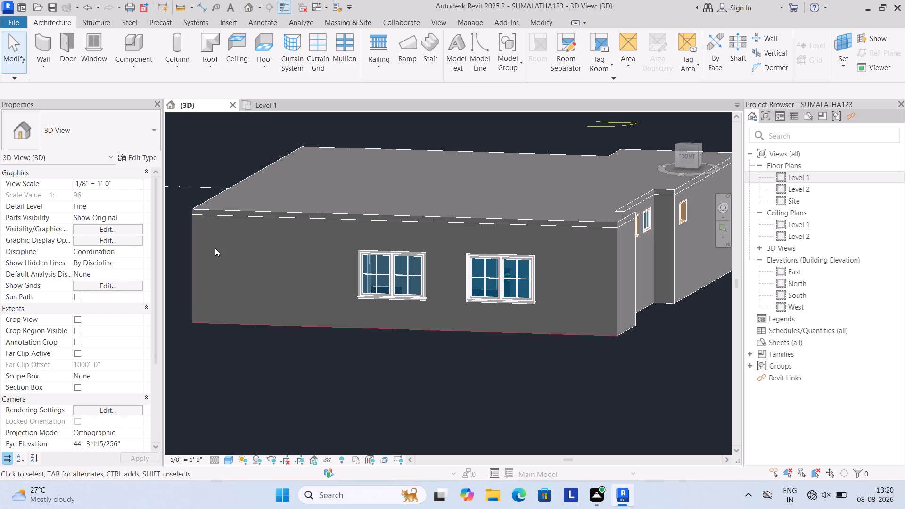
{"action": "left_click", "coordinate": [192, 253]}
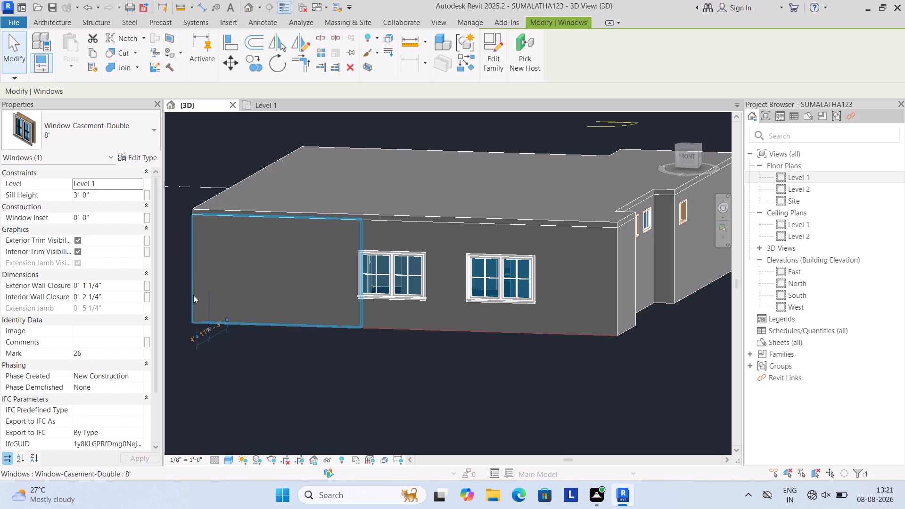
{"action": "left_click", "coordinate": [239, 323]}
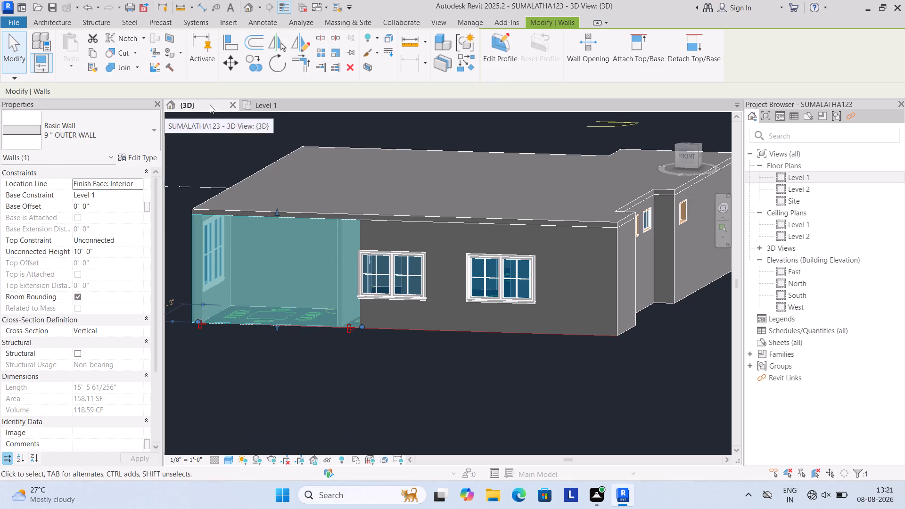
{"action": "left_click", "coordinate": [46, 18]}
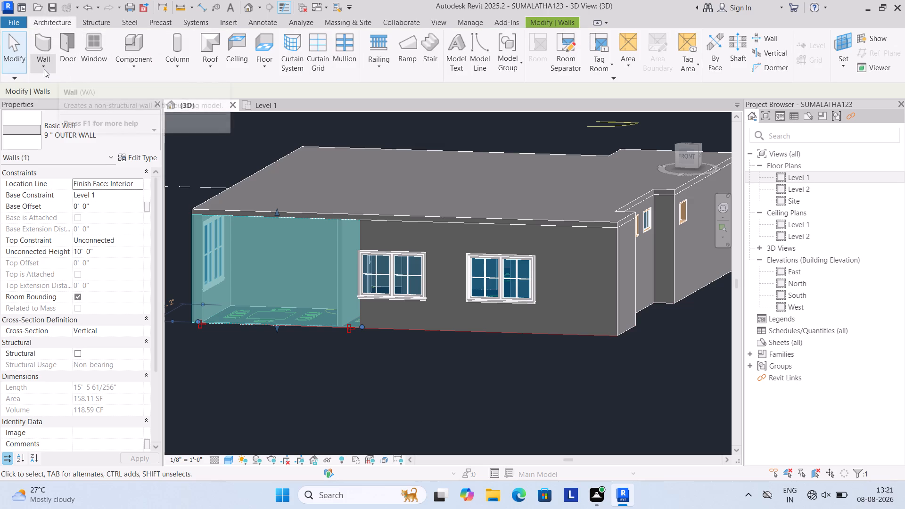
{"action": "left_click", "coordinate": [44, 69]}
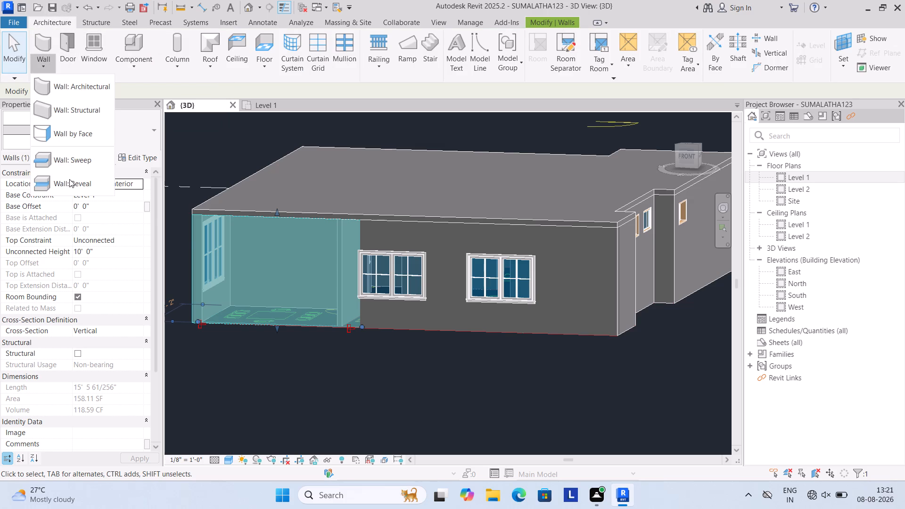
{"action": "left_click", "coordinate": [69, 181]}
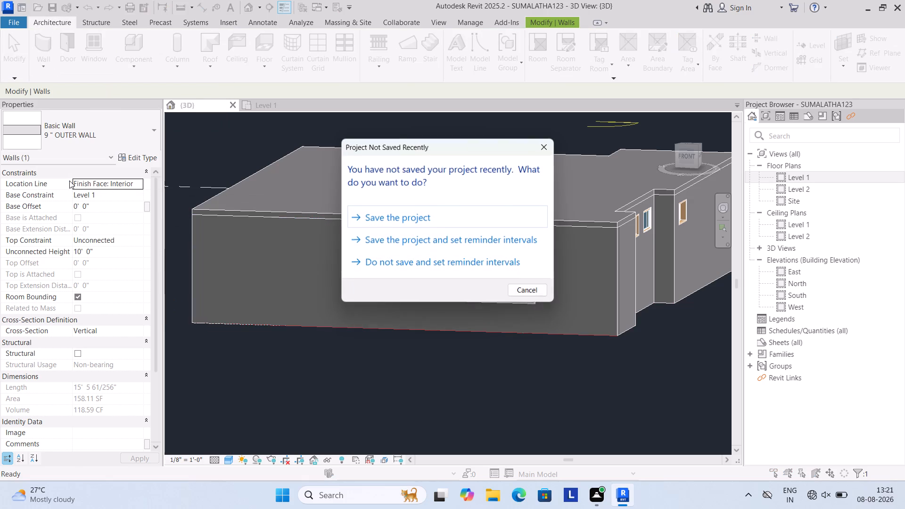
{"action": "left_click", "coordinate": [541, 144]}
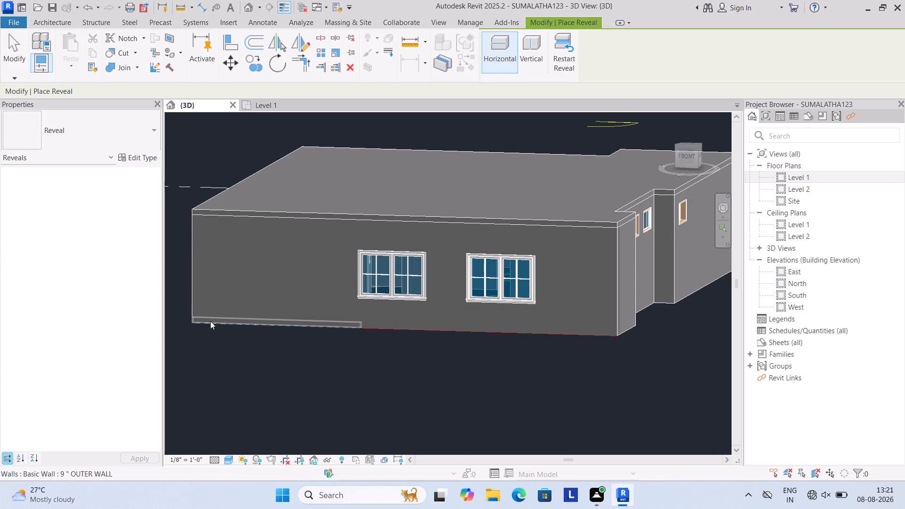
{"action": "left_click", "coordinate": [210, 321]}
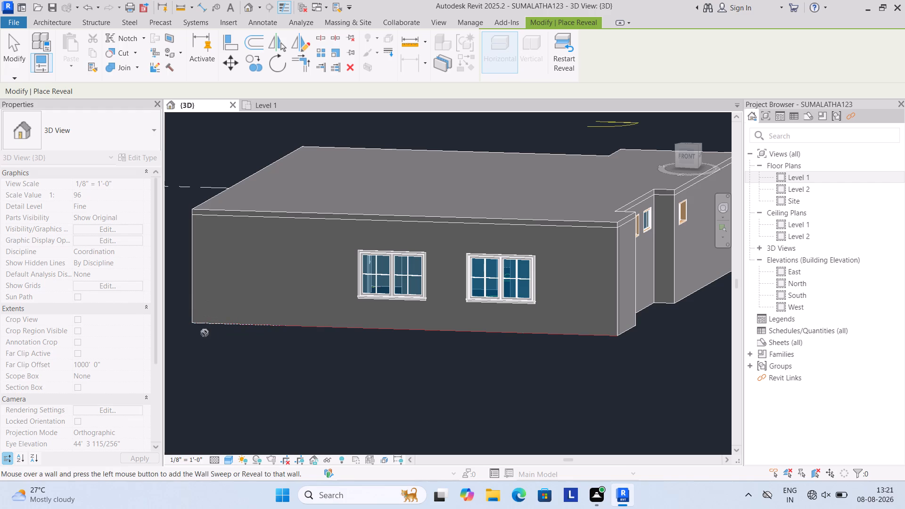
{"action": "scroll", "coordinate": [205, 333], "scroll_direction": "up", "scroll_amount": 3}
{"action": "scroll", "coordinate": [203, 333], "scroll_direction": "down", "scroll_amount": 2}
{"action": "key", "text": "ctrl+z"}
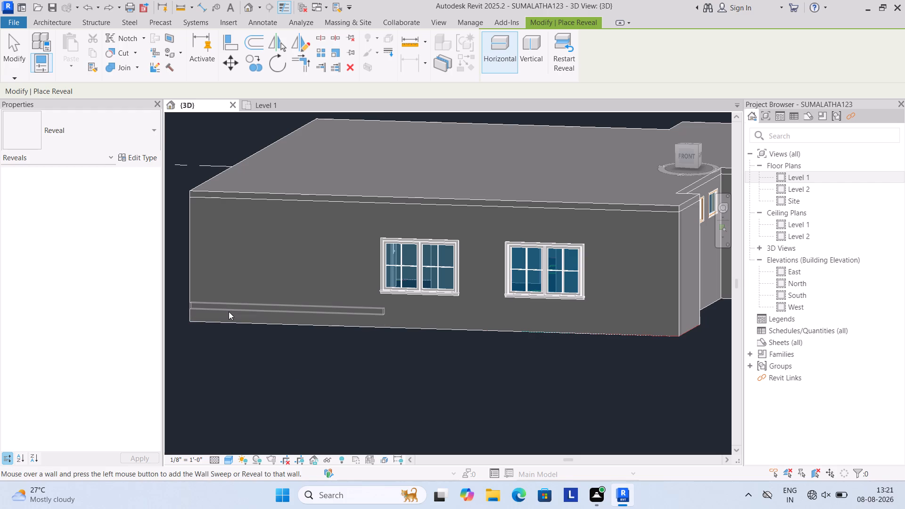
{"action": "left_click", "coordinate": [229, 312]}
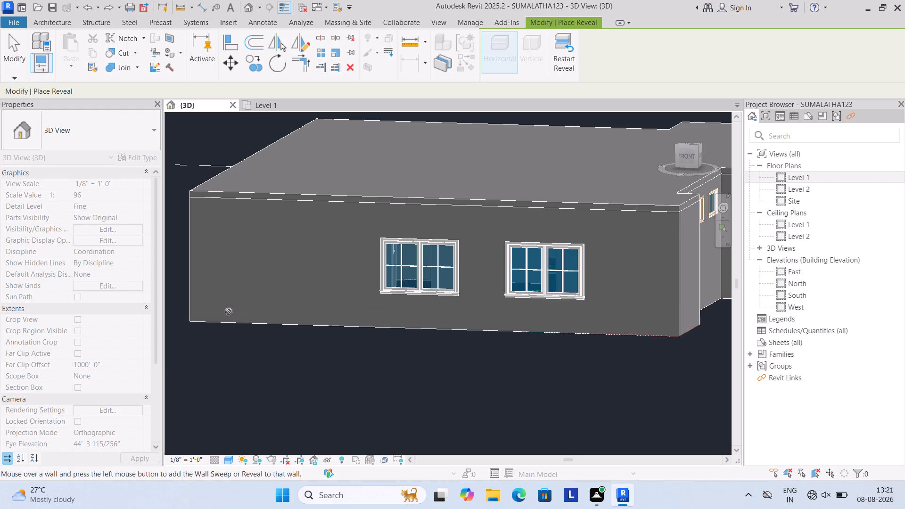
{"action": "type", "text": "VR"}
{"action": "left_click", "coordinate": [11, 57]}
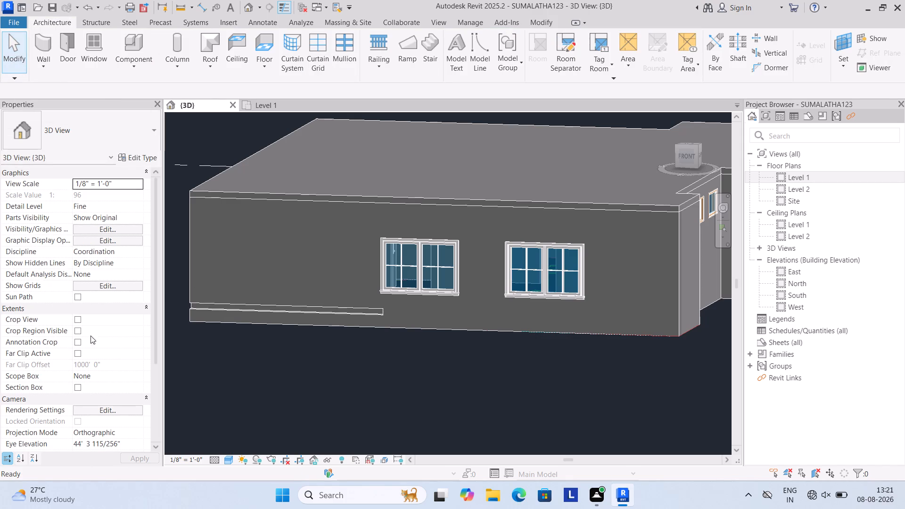
Examine the reveal cut along the lower part of the front outer wall up close.
{"action": "scroll", "coordinate": [236, 316], "scroll_direction": "down", "scroll_amount": 1}
{"action": "scroll", "coordinate": [236, 316], "scroll_direction": "up", "scroll_amount": 9}
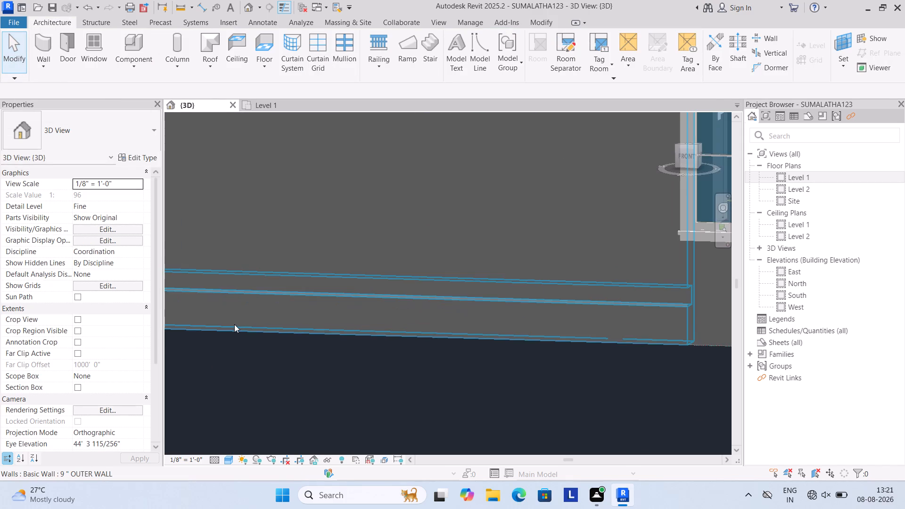
{"action": "scroll", "coordinate": [263, 282], "scroll_direction": "up", "scroll_amount": 2}
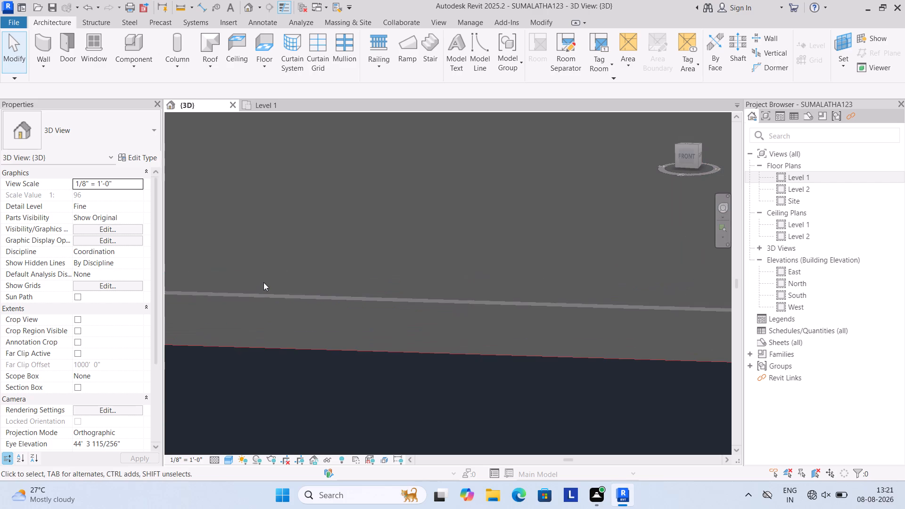
{"action": "scroll", "coordinate": [265, 279], "scroll_direction": "down", "scroll_amount": 5}
{"action": "scroll", "coordinate": [259, 280], "scroll_direction": "up", "scroll_amount": 2}
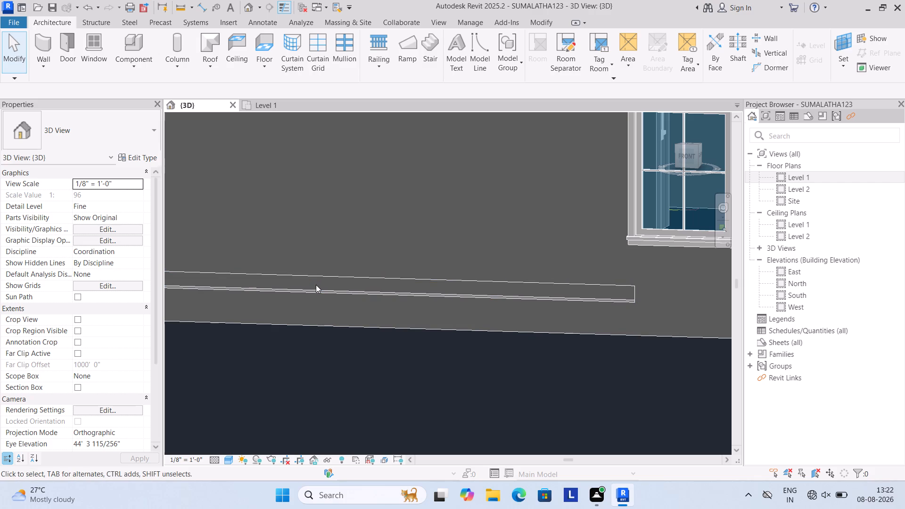
{"action": "scroll", "coordinate": [316, 285], "scroll_direction": "down", "scroll_amount": 3}
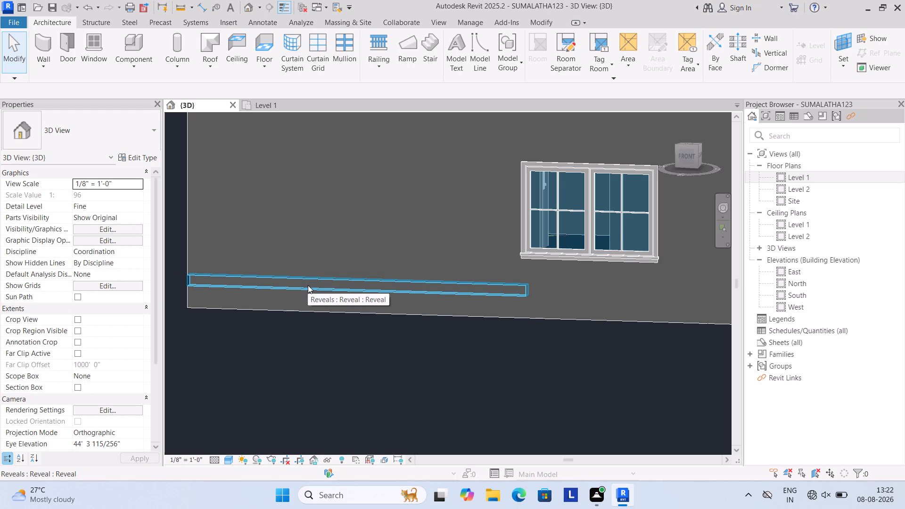
{"action": "left_click", "coordinate": [39, 62]}
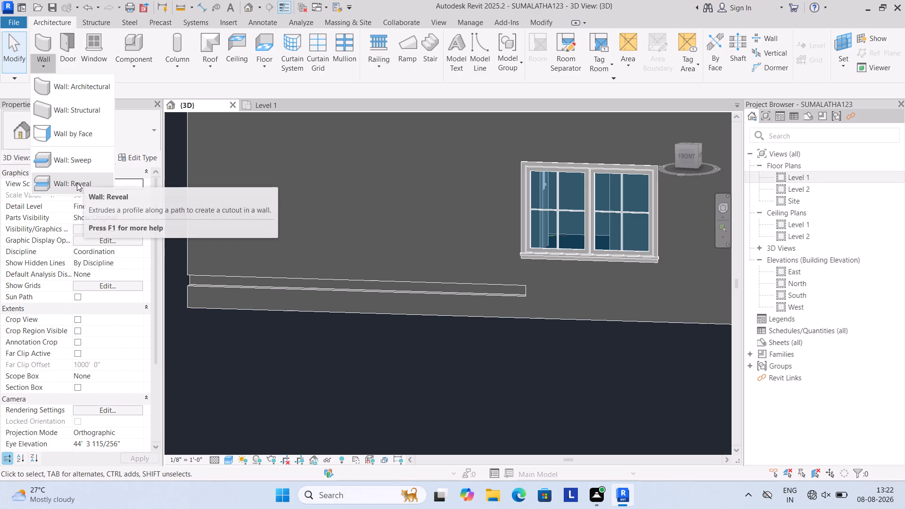
{"action": "left_click", "coordinate": [210, 391]}
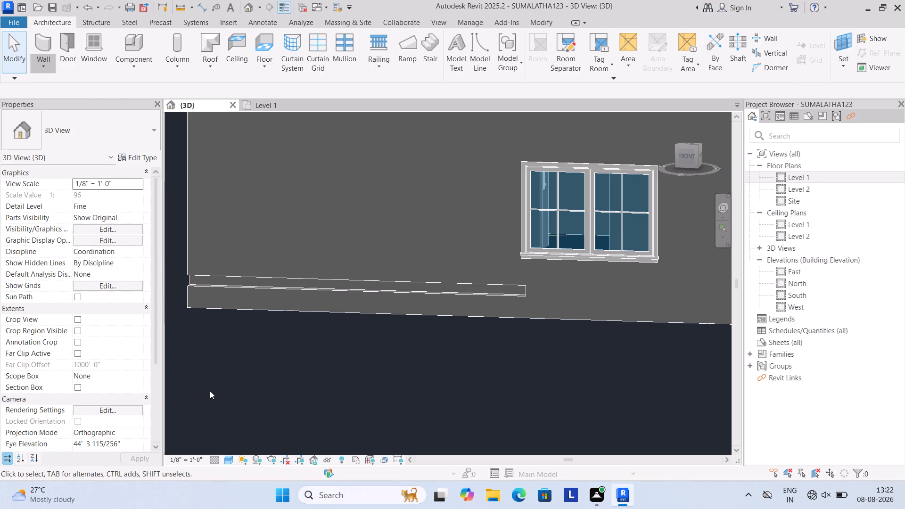
Set the reveal's distance from the top of the front outer wall to 4'.
{"action": "left_click", "coordinate": [274, 286]}
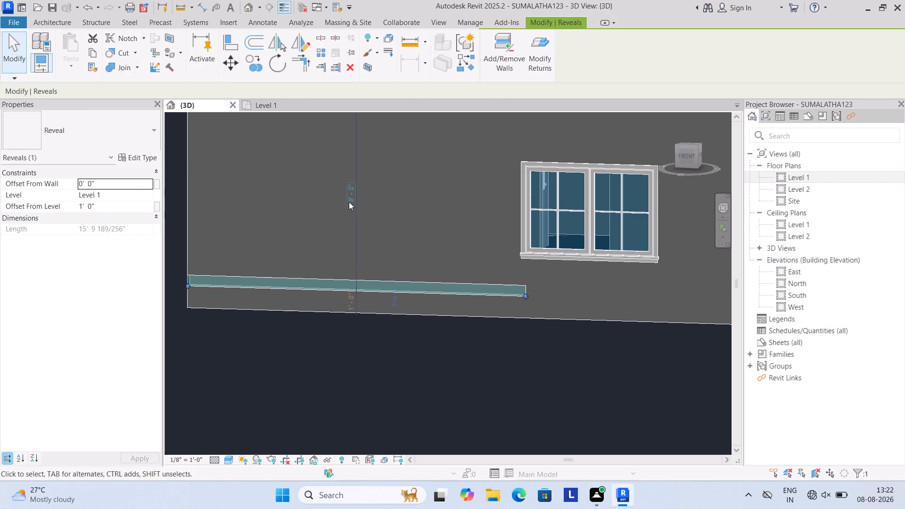
{"action": "left_click", "coordinate": [349, 202]}
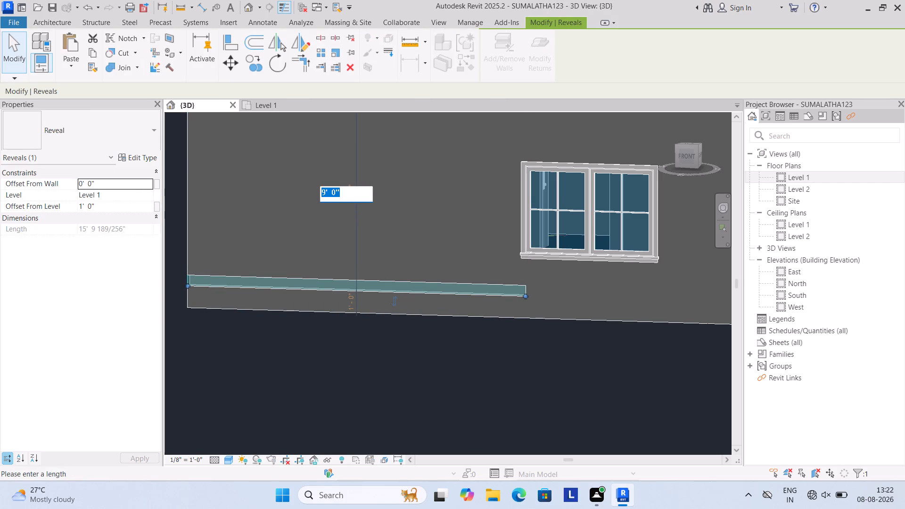
{"action": "scroll", "coordinate": [354, 194], "scroll_direction": "down", "scroll_amount": 3}
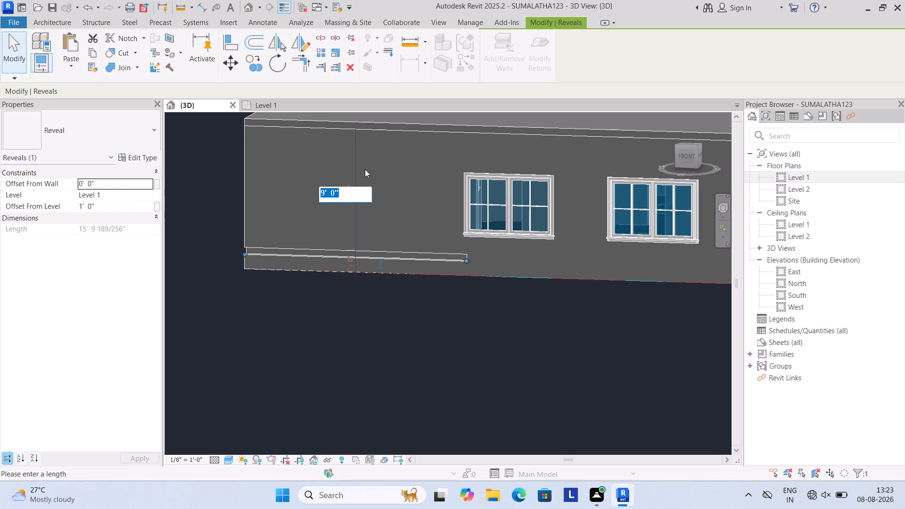
{"action": "key", "text": "Return"}
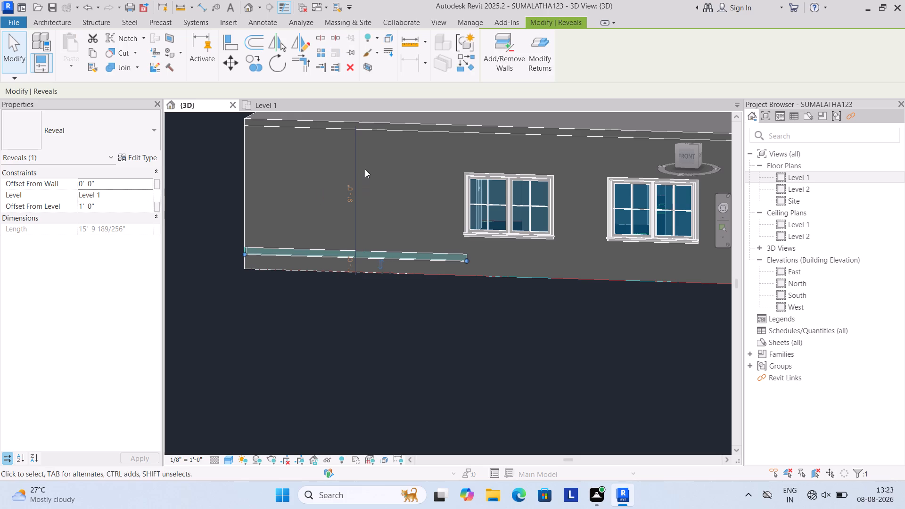
{"action": "left_click", "coordinate": [346, 196]}
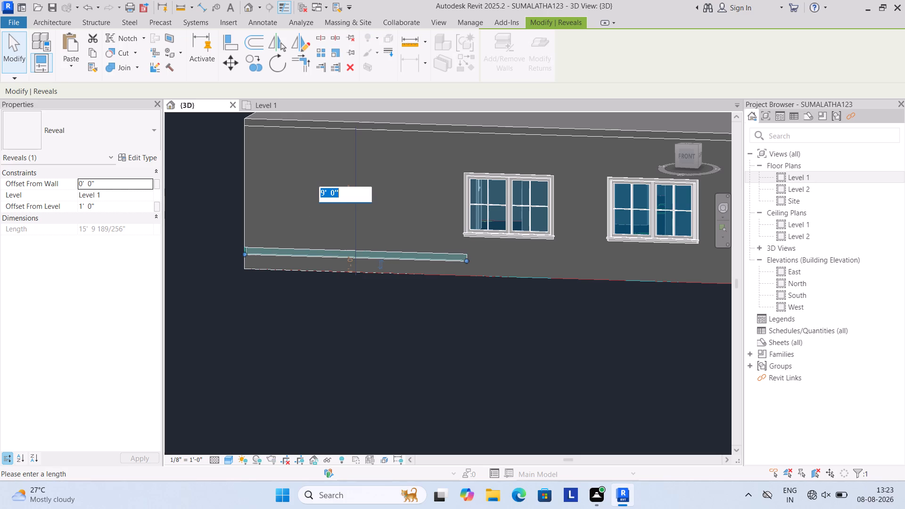
{"action": "key", "text": "4"}
{"action": "key", "text": "apostrophe"}
{"action": "key", "text": "Return"}
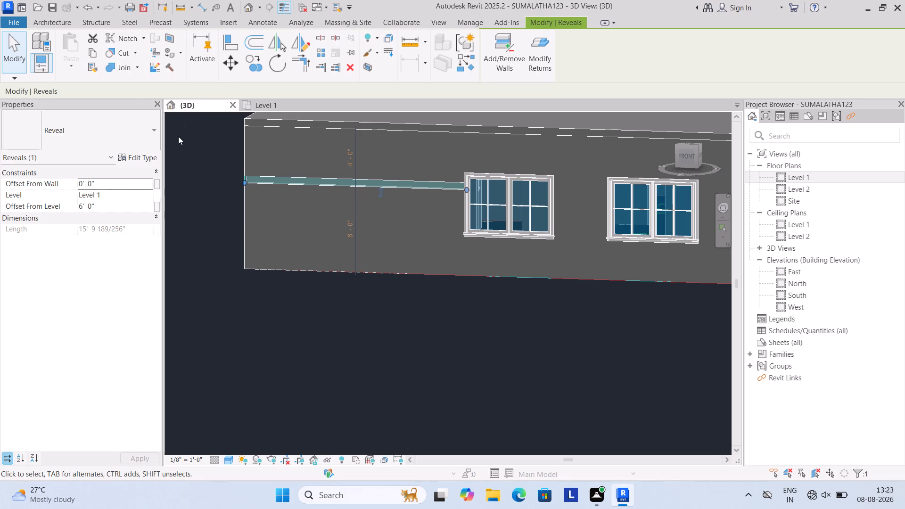
Return to the Level 1 floor plan and save the project.
{"action": "scroll", "coordinate": [178, 147], "scroll_direction": "down", "scroll_amount": 1}
{"action": "left_click", "coordinate": [264, 108]}
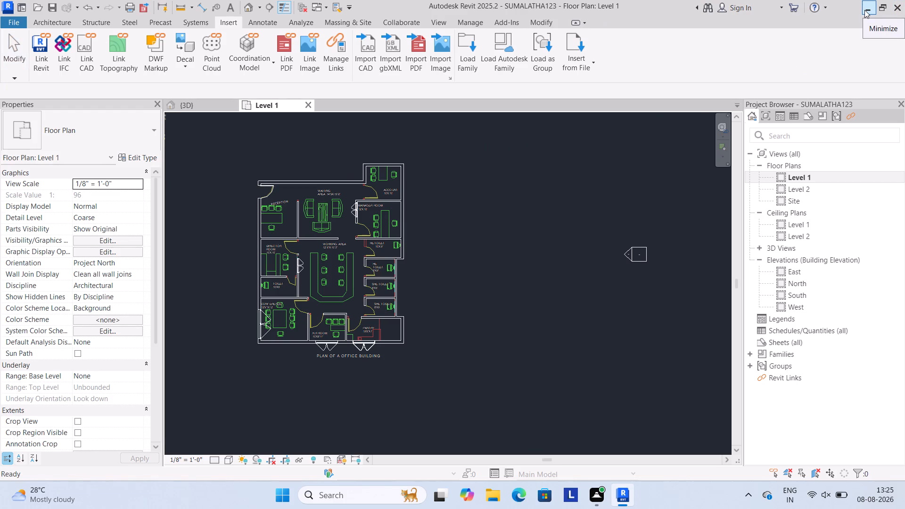
{"action": "key", "text": "ctrl+s"}
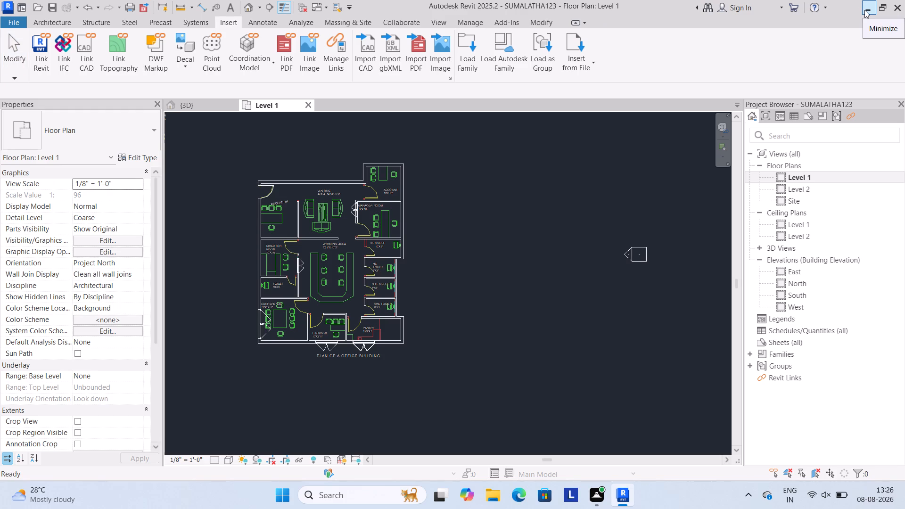
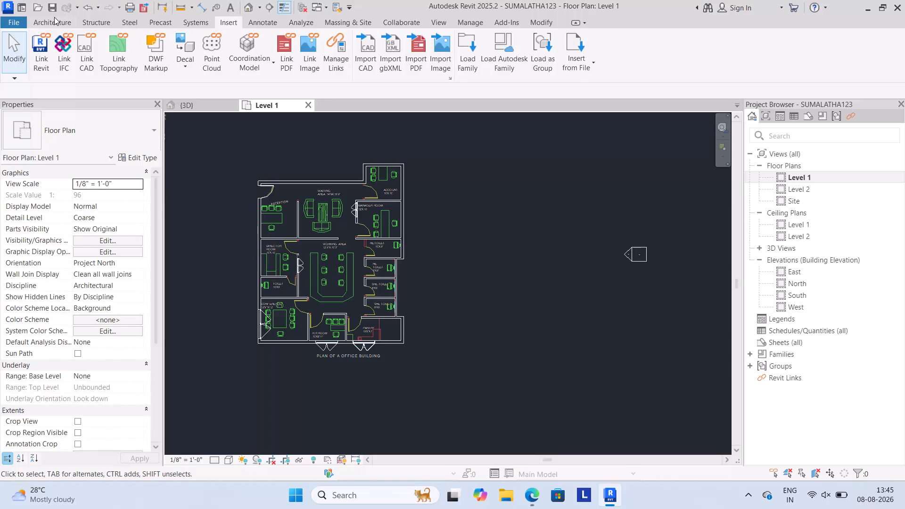
Start placing a component and look through the Seating folder's families available for loading.
{"action": "left_click", "coordinate": [54, 23]}
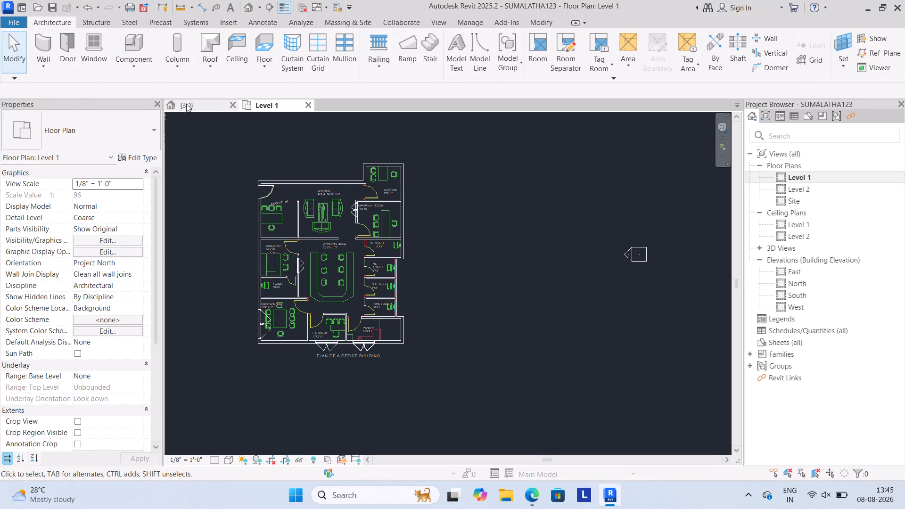
{"action": "left_click", "coordinate": [136, 65]}
{"action": "left_click", "coordinate": [175, 88]}
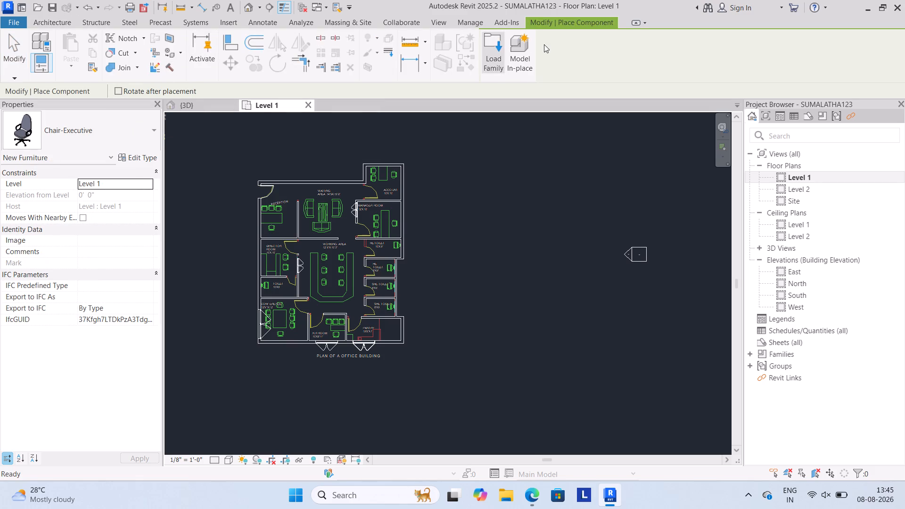
{"action": "left_click", "coordinate": [494, 41]}
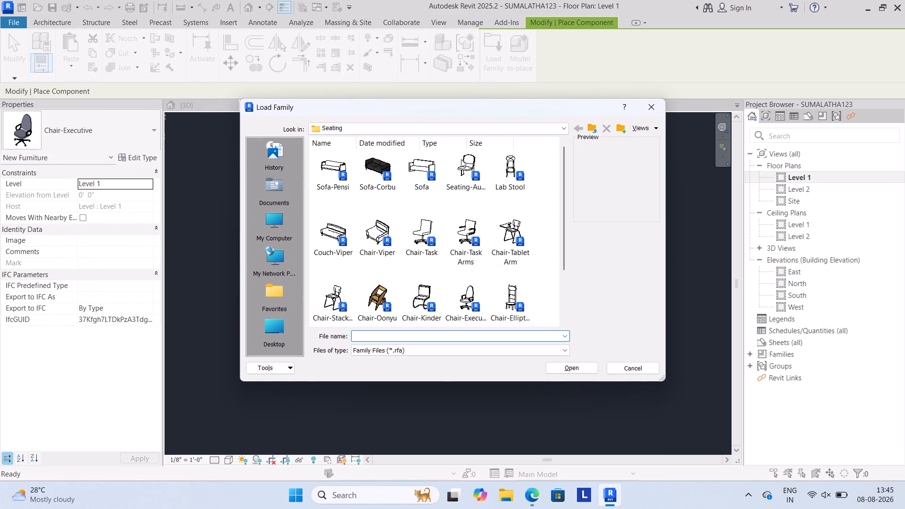
{"action": "scroll", "coordinate": [407, 252], "scroll_direction": "up", "scroll_amount": 4}
{"action": "scroll", "coordinate": [411, 234], "scroll_direction": "down", "scroll_amount": 1}
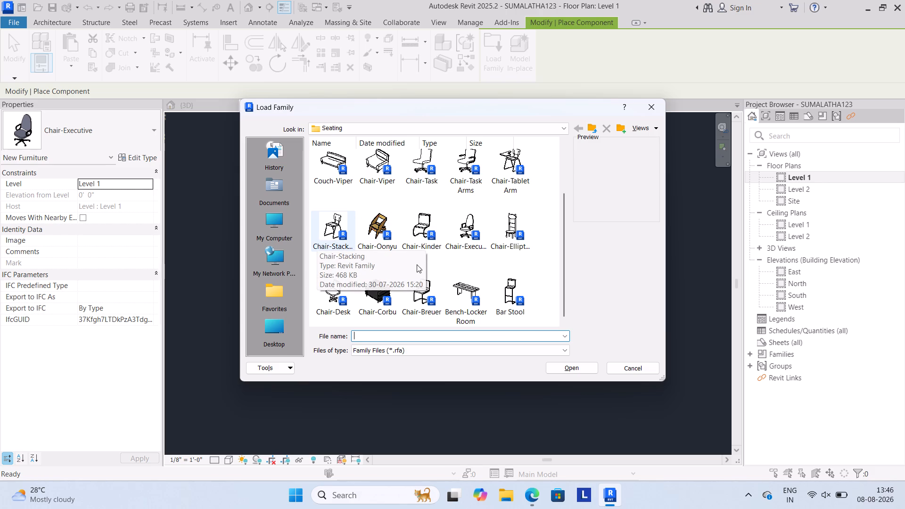
{"action": "scroll", "coordinate": [495, 285], "scroll_direction": "down", "scroll_amount": 2}
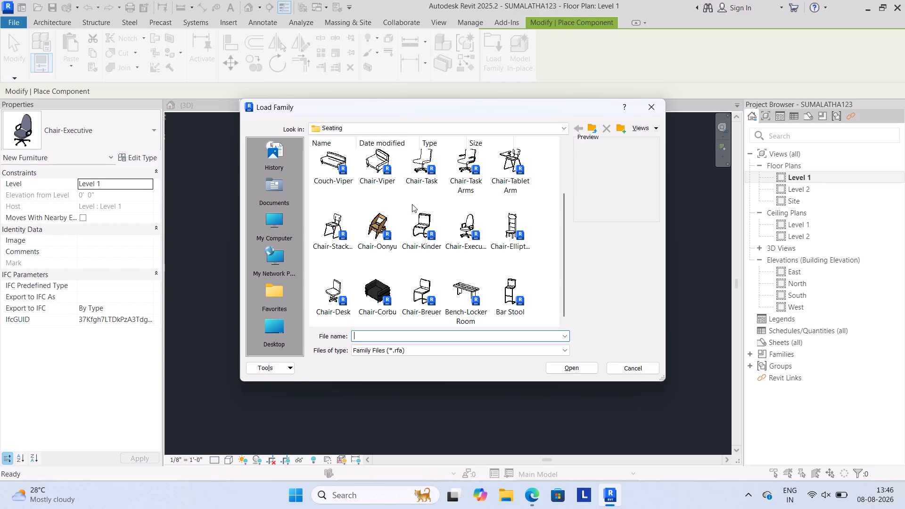
{"action": "scroll", "coordinate": [403, 199], "scroll_direction": "up", "scroll_amount": 3}
{"action": "scroll", "coordinate": [458, 181], "scroll_direction": "up", "scroll_amount": 3}
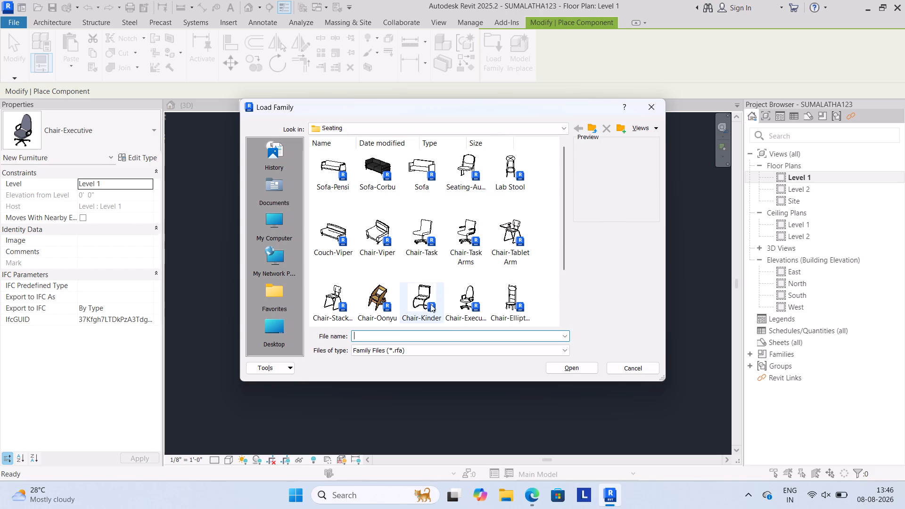
{"action": "scroll", "coordinate": [387, 268], "scroll_direction": "down", "scroll_amount": 3}
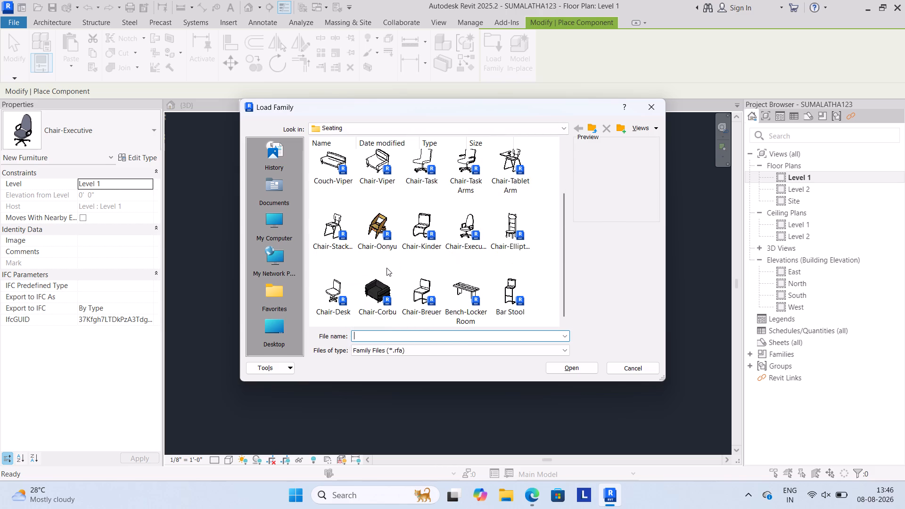
{"action": "scroll", "coordinate": [389, 271], "scroll_direction": "down", "scroll_amount": 2}
{"action": "scroll", "coordinate": [436, 276], "scroll_direction": "down", "scroll_amount": 2}
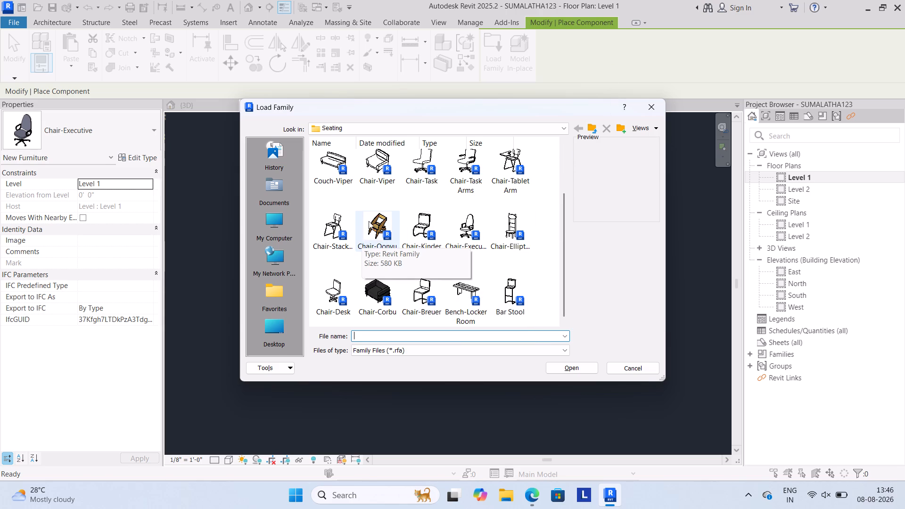
{"action": "scroll", "coordinate": [471, 172], "scroll_direction": "up", "scroll_amount": 1}
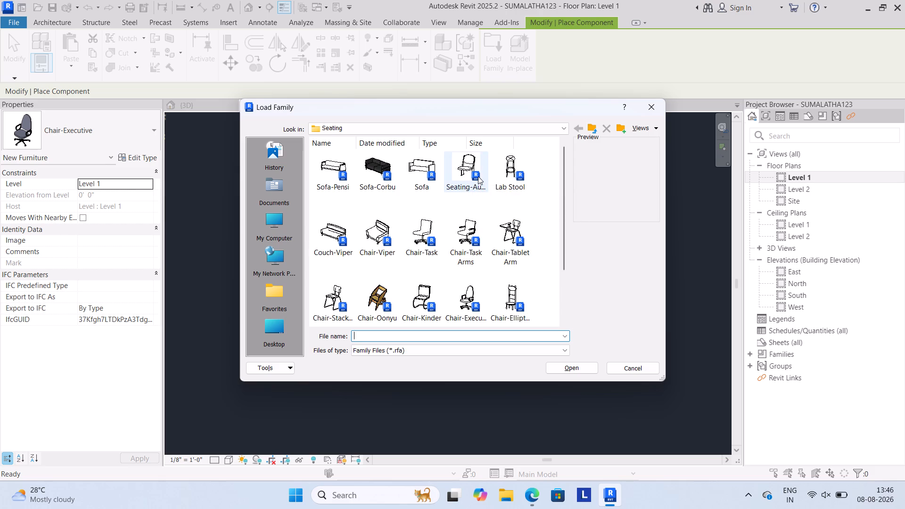
Compare the previews of several seating families and load the Chair-Desk family from the Seating folder.
{"action": "left_click", "coordinate": [478, 176]}
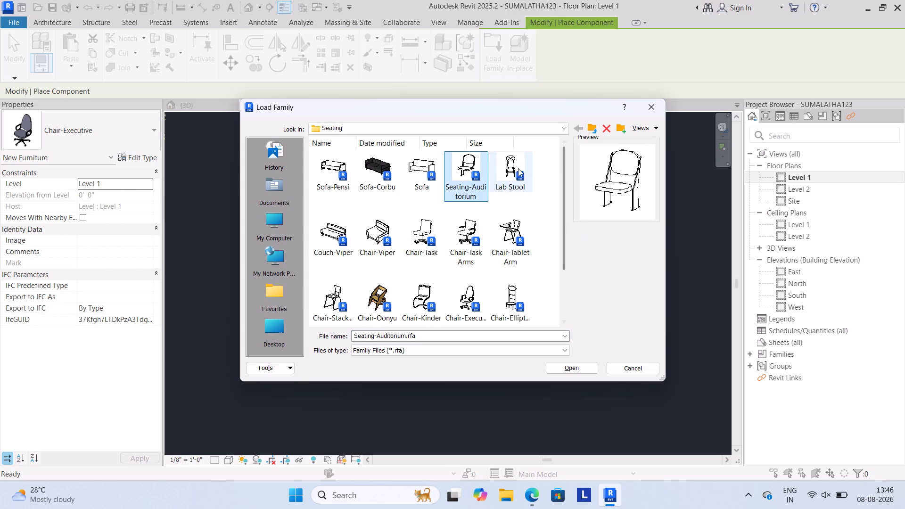
{"action": "left_click", "coordinate": [505, 166]}
{"action": "left_click", "coordinate": [410, 242]}
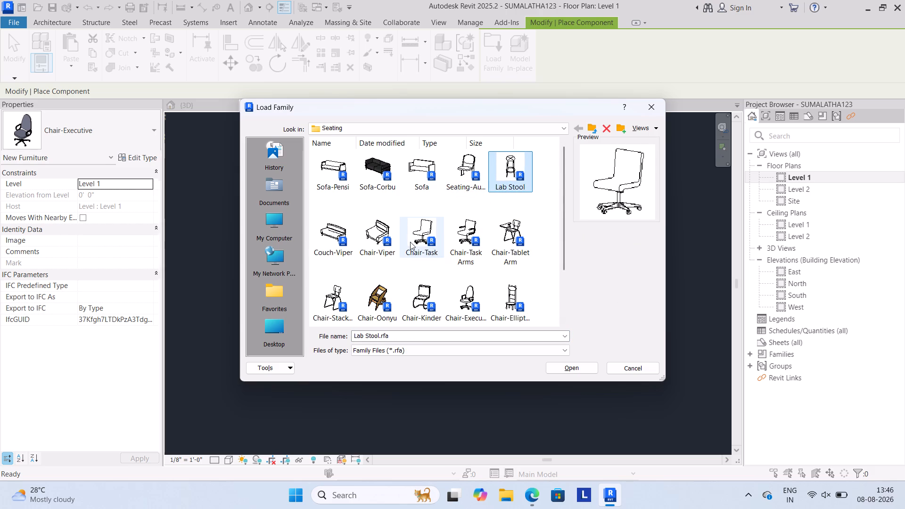
{"action": "left_click", "coordinate": [457, 230]}
{"action": "left_click", "coordinate": [515, 228]}
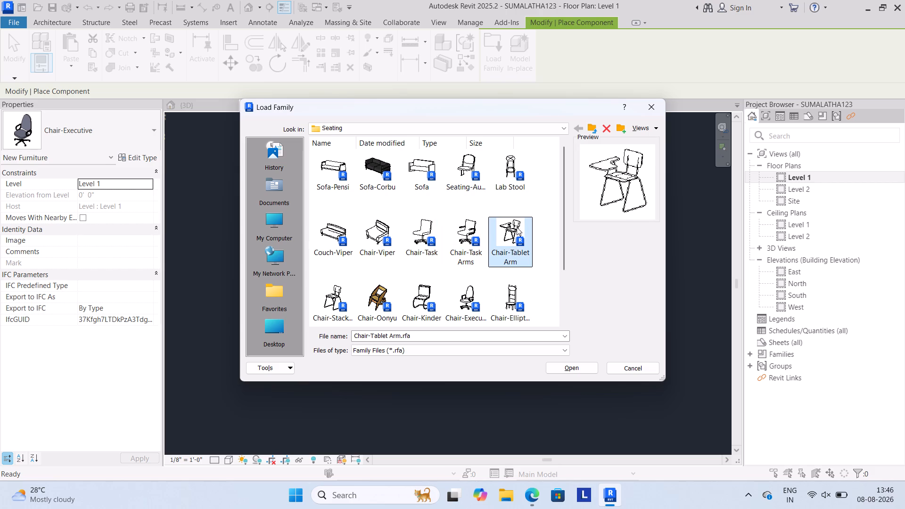
{"action": "left_click", "coordinate": [476, 231]}
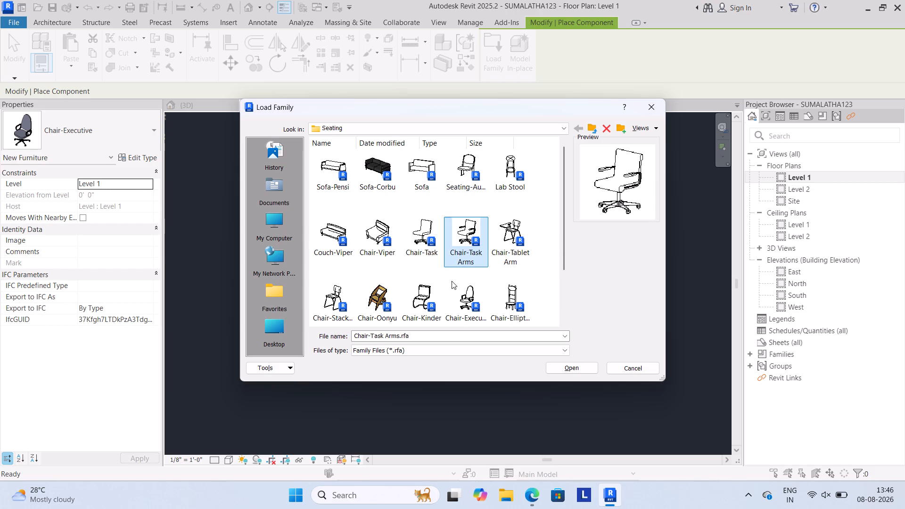
{"action": "scroll", "coordinate": [478, 202], "scroll_direction": "down", "scroll_amount": 1}
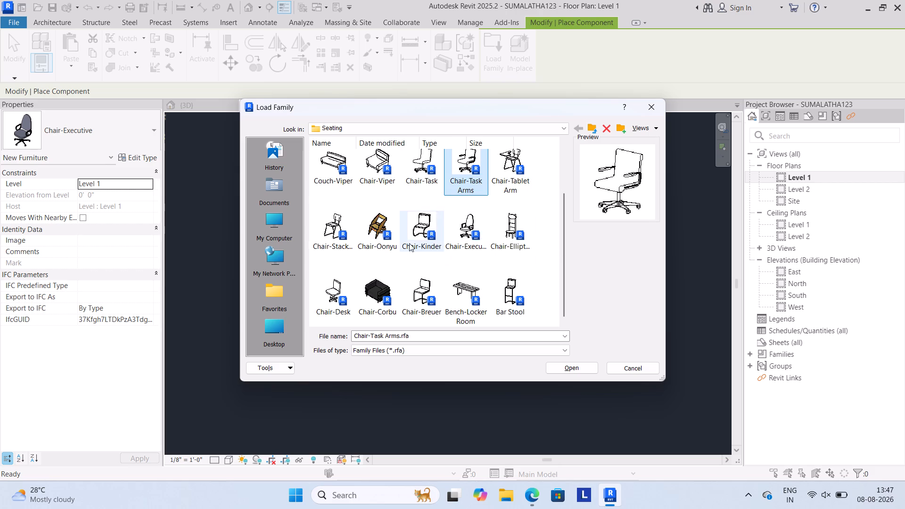
{"action": "scroll", "coordinate": [412, 206], "scroll_direction": "up", "scroll_amount": 2}
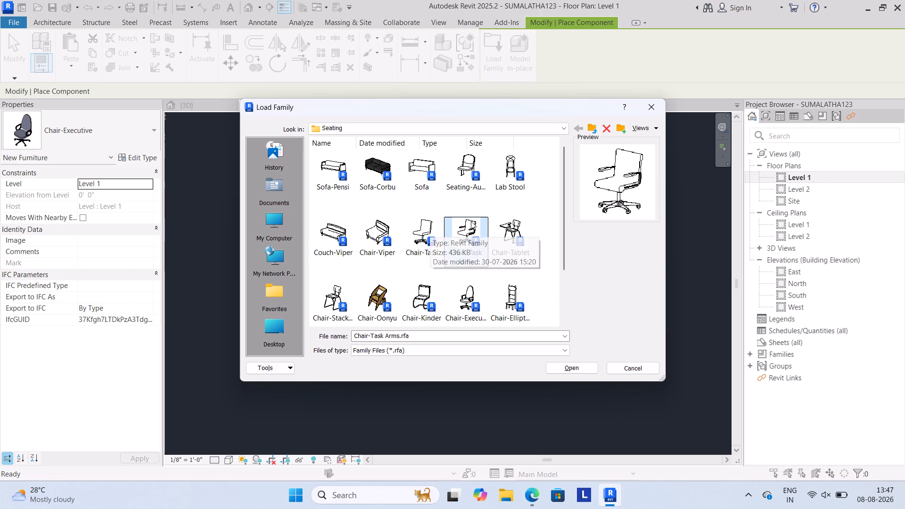
{"action": "scroll", "coordinate": [472, 221], "scroll_direction": "down", "scroll_amount": 2}
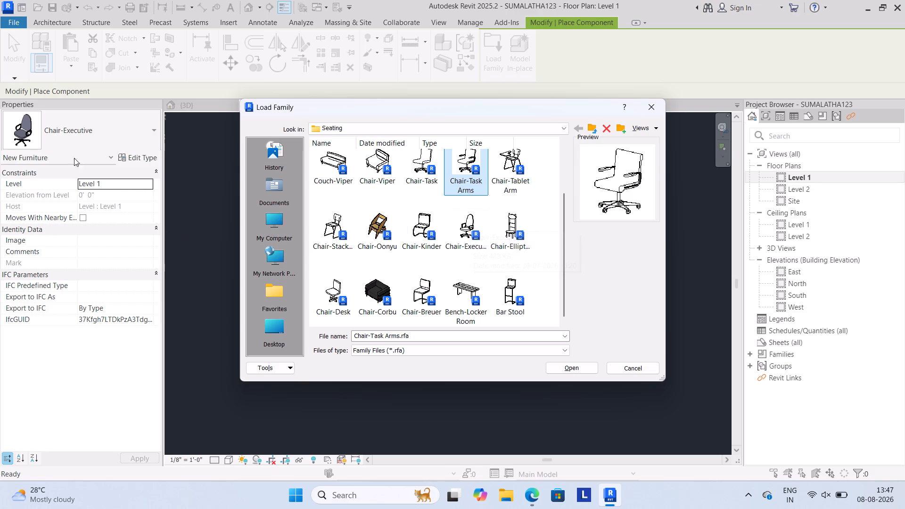
{"action": "left_click", "coordinate": [462, 181]}
{"action": "left_click", "coordinate": [337, 238]}
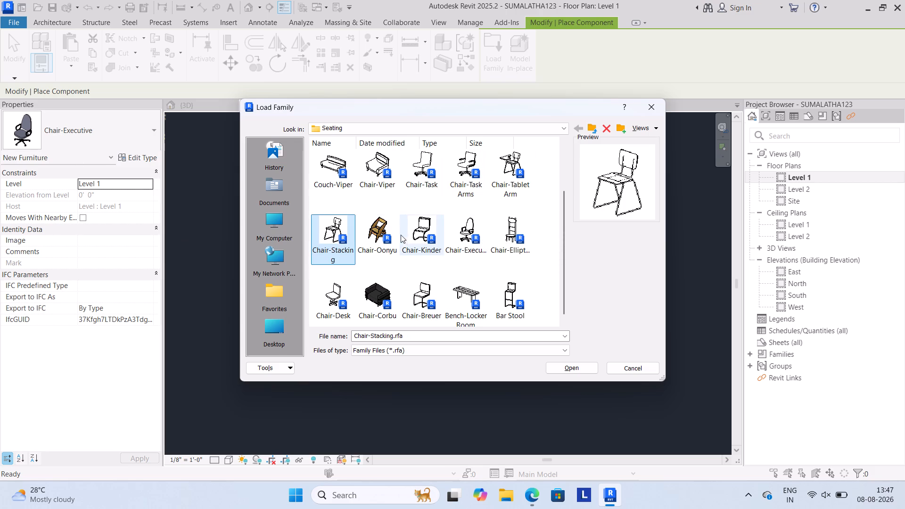
{"action": "left_click", "coordinate": [415, 235]}
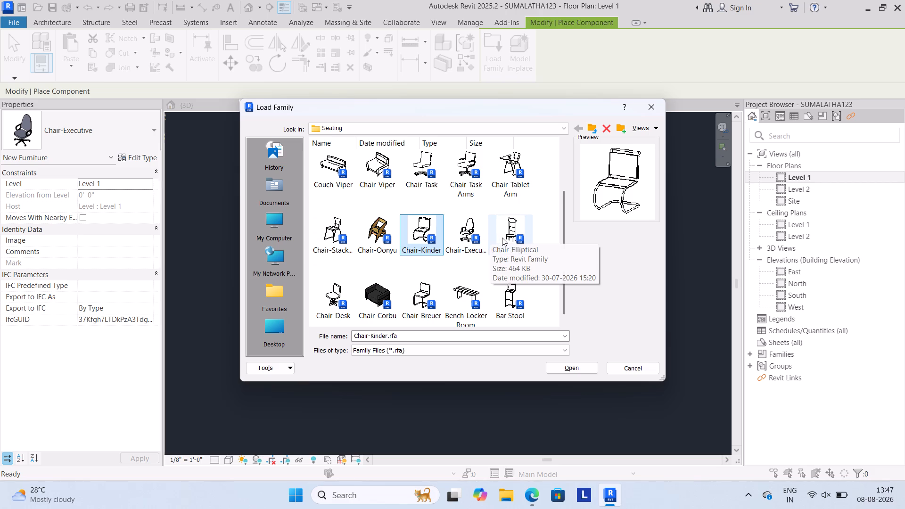
{"action": "left_click", "coordinate": [422, 297]}
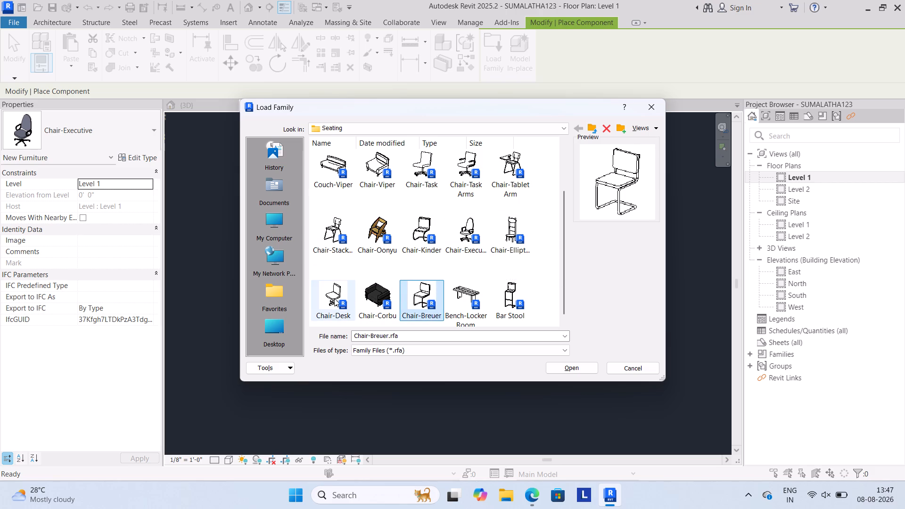
{"action": "left_click", "coordinate": [334, 298]}
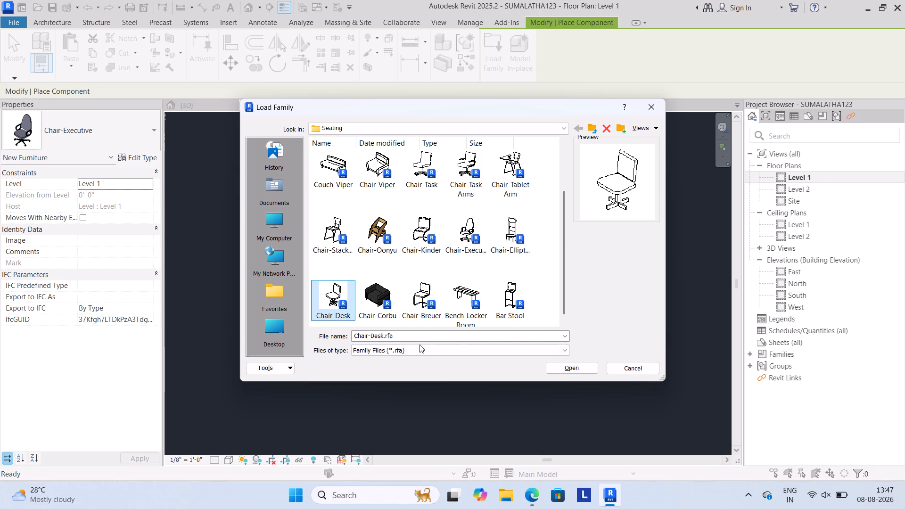
{"action": "left_click", "coordinate": [576, 371]}
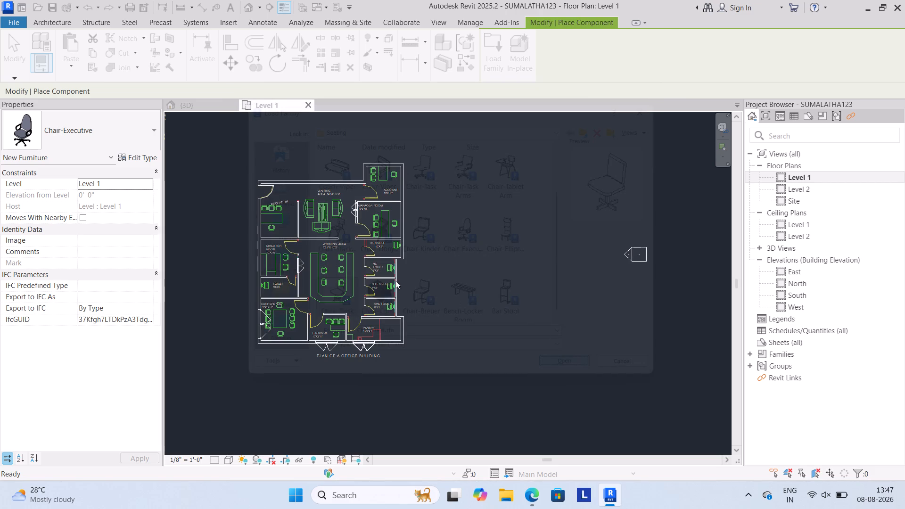
Place a Chair-Desk over the topmost chair symbol beside the working area's east counter, rotated with its backrest toward that counter.
{"action": "scroll", "coordinate": [346, 268], "scroll_direction": "up", "scroll_amount": 8}
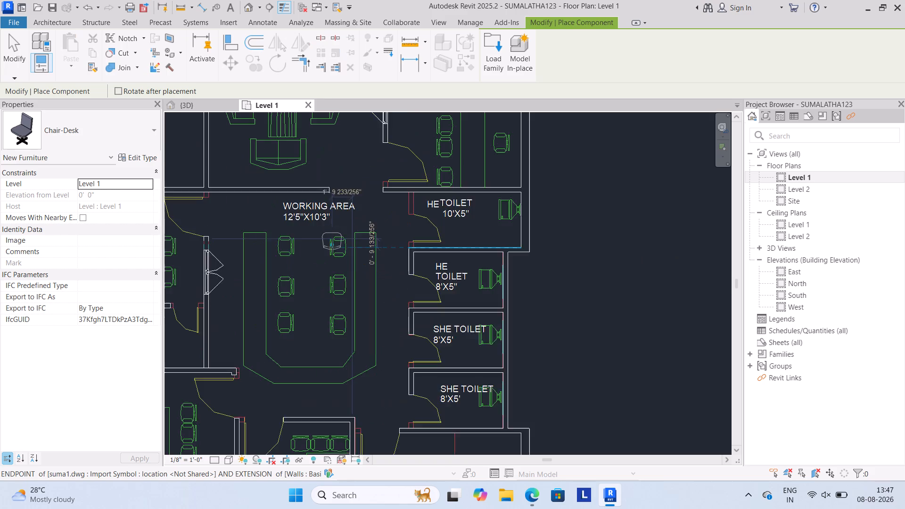
{"action": "scroll", "coordinate": [332, 247], "scroll_direction": "up", "scroll_amount": 14}
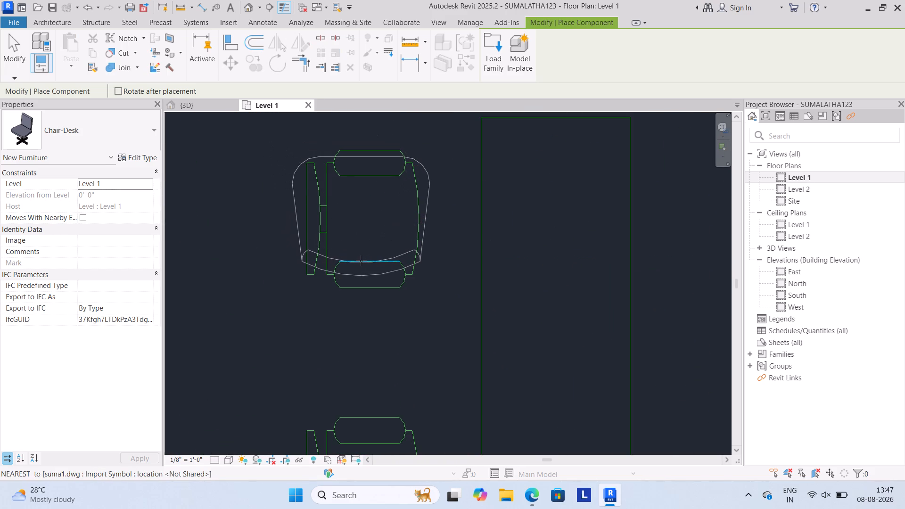
{"action": "key", "text": "space"}
{"action": "key", "text": "space"}
{"action": "key", "text": "space"}
{"action": "key", "text": "space"}
{"action": "key", "text": "space"}
{"action": "key", "text": "space"}
{"action": "key", "text": "space"}
{"action": "key", "text": "space"}
{"action": "key", "text": "space"}
{"action": "key", "text": "space"}
{"action": "key", "text": "space"}
{"action": "key", "text": "space"}
{"action": "key", "text": "space"}
{"action": "key", "text": "space"}
{"action": "key", "text": "space"}
{"action": "key", "text": "space"}
{"action": "key", "text": "space"}
{"action": "key", "text": "space"}
{"action": "key", "text": "space"}
{"action": "key", "text": "space"}
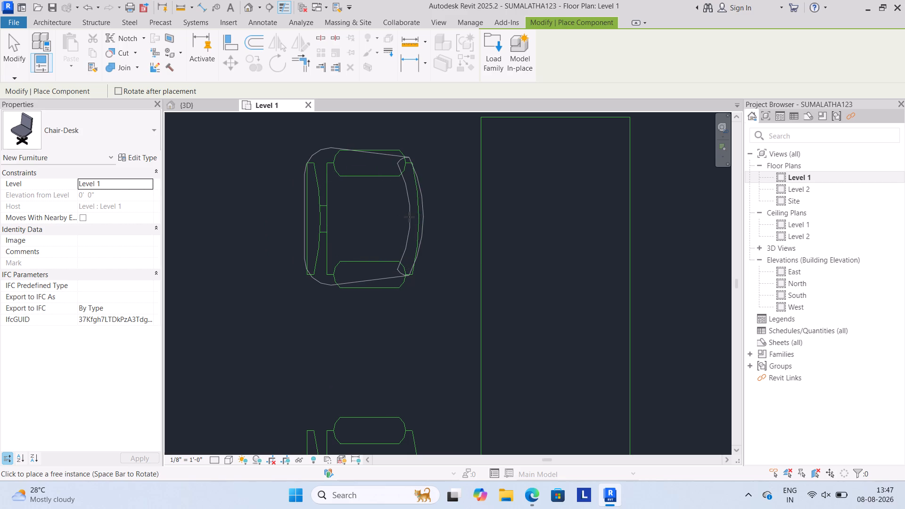
{"action": "left_click", "coordinate": [409, 217]}
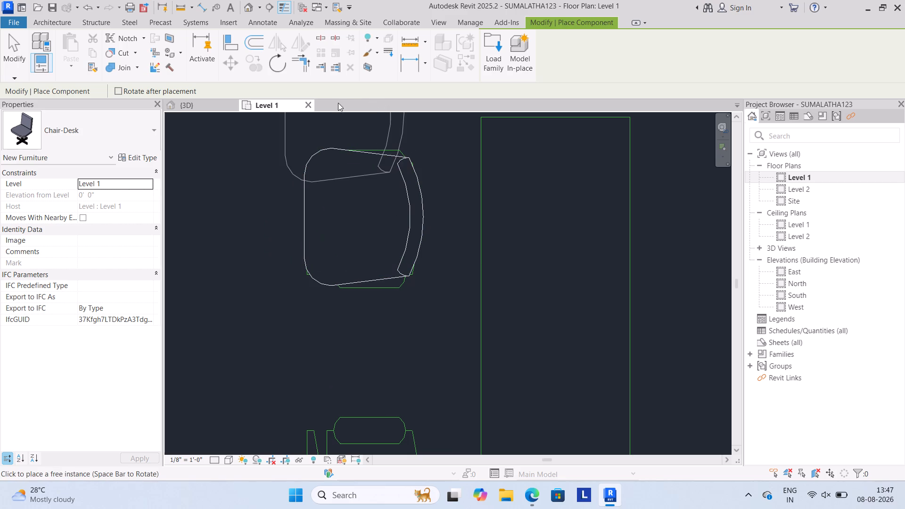
In the 3D view, temporarily hide the Generic - 6" floor slab covering the top of the building.
{"action": "left_click", "coordinate": [194, 106]}
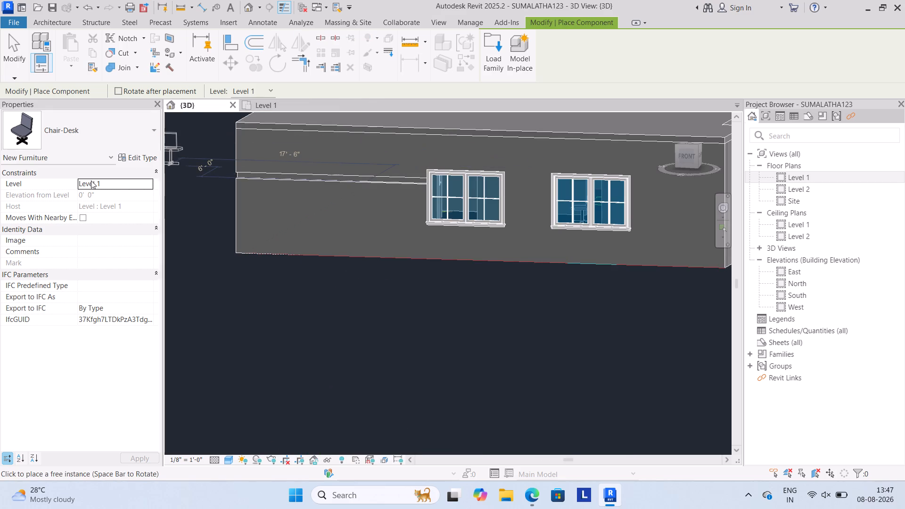
{"action": "left_click", "coordinate": [12, 47]}
{"action": "scroll", "coordinate": [618, 247], "scroll_direction": "down", "scroll_amount": 3}
{"action": "middle_click_drag", "start_coordinate": [603, 260], "coordinate": [454, 310]}
{"action": "scroll", "coordinate": [540, 287], "scroll_direction": "down", "scroll_amount": 1}
{"action": "scroll", "coordinate": [486, 238], "scroll_direction": "up", "scroll_amount": 3}
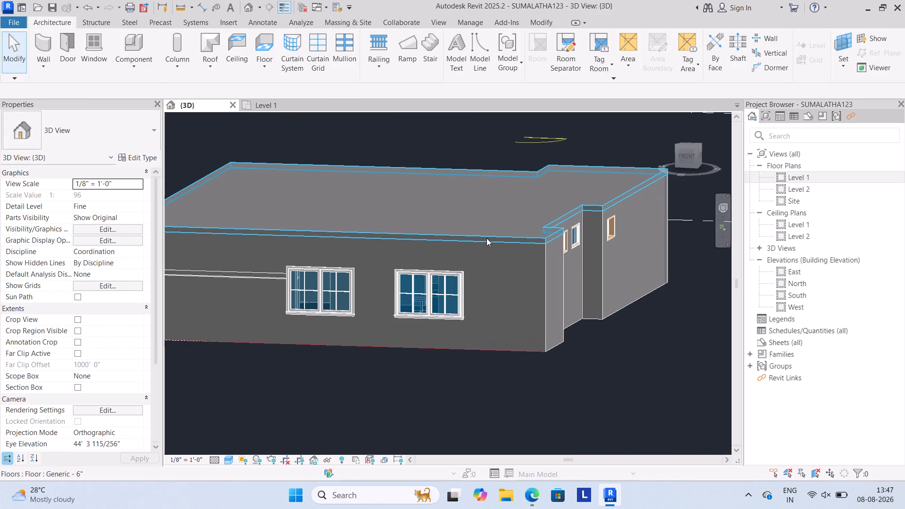
{"action": "left_click", "coordinate": [491, 237]}
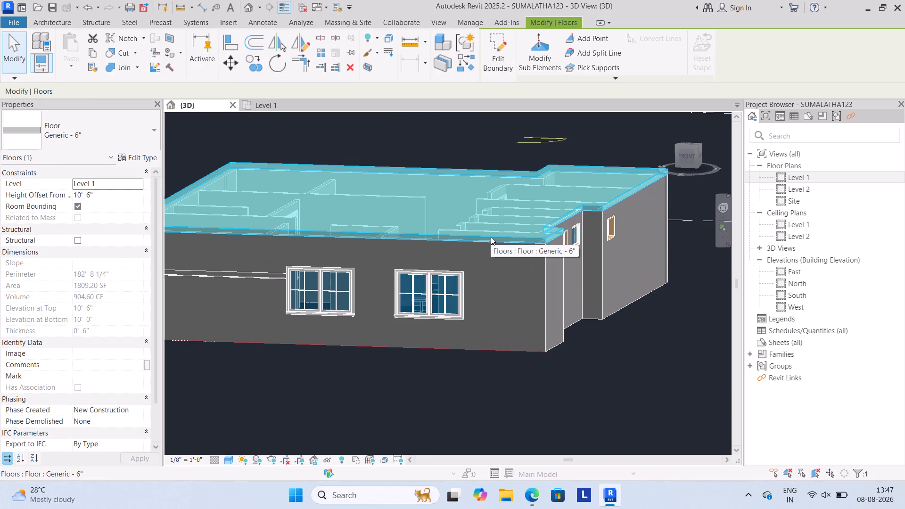
{"action": "type", "text": "HH"}
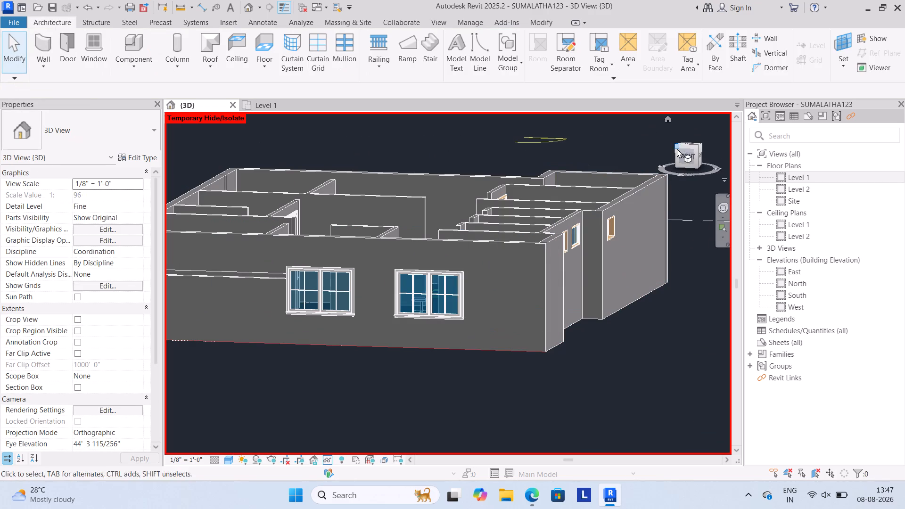
Examine the placed desk chair's position and orientation in the working area from above in 3D.
{"action": "left_click_drag", "start_coordinate": [699, 145], "coordinate": [697, 195]}
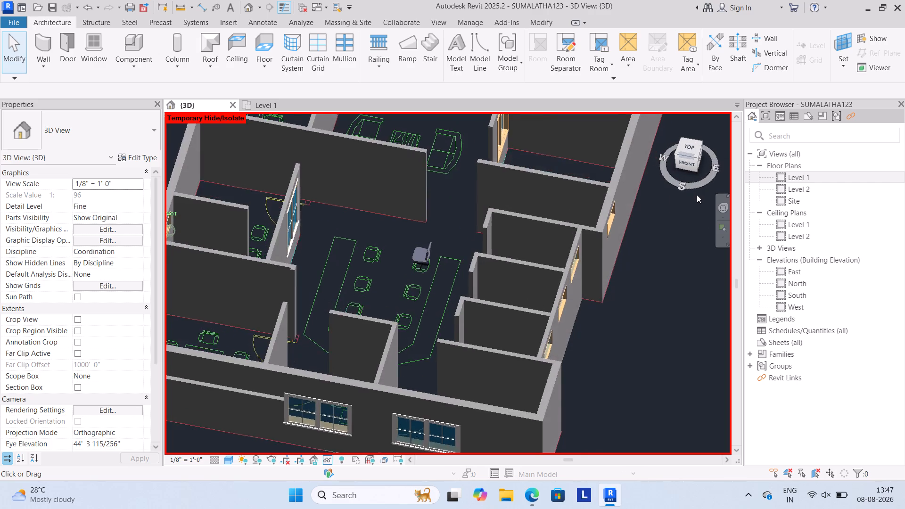
{"action": "left_click_drag", "start_coordinate": [697, 195], "coordinate": [655, 212]}
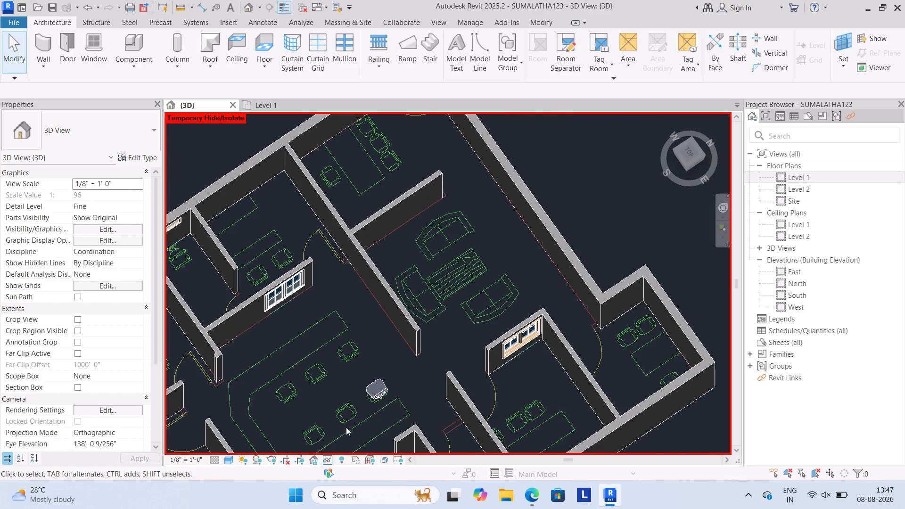
{"action": "scroll", "coordinate": [360, 404], "scroll_direction": "up", "scroll_amount": 7}
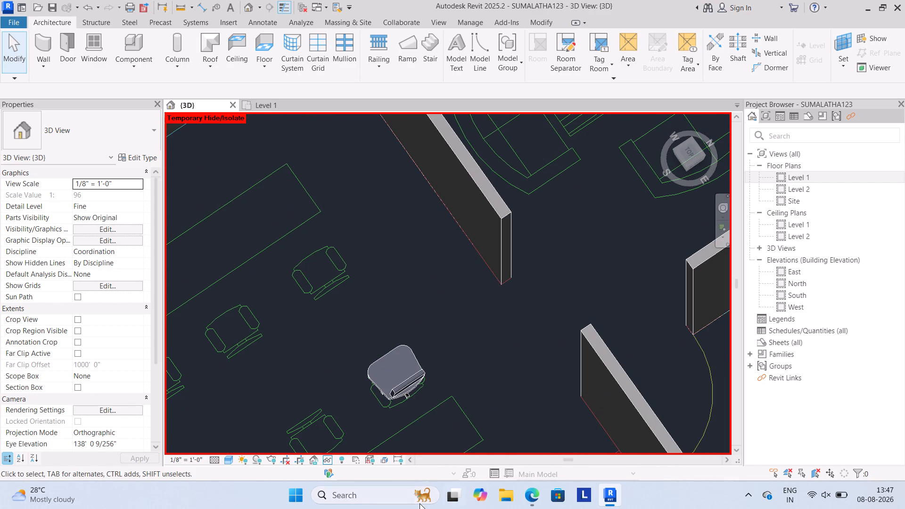
Examine the placed desk chair and the remaining chair symbols along the working area's counters in 3D.
{"action": "scroll", "coordinate": [507, 440], "scroll_direction": "down", "scroll_amount": 1}
{"action": "middle_click_drag", "start_coordinate": [407, 413], "coordinate": [500, 399], "text": "shift"}
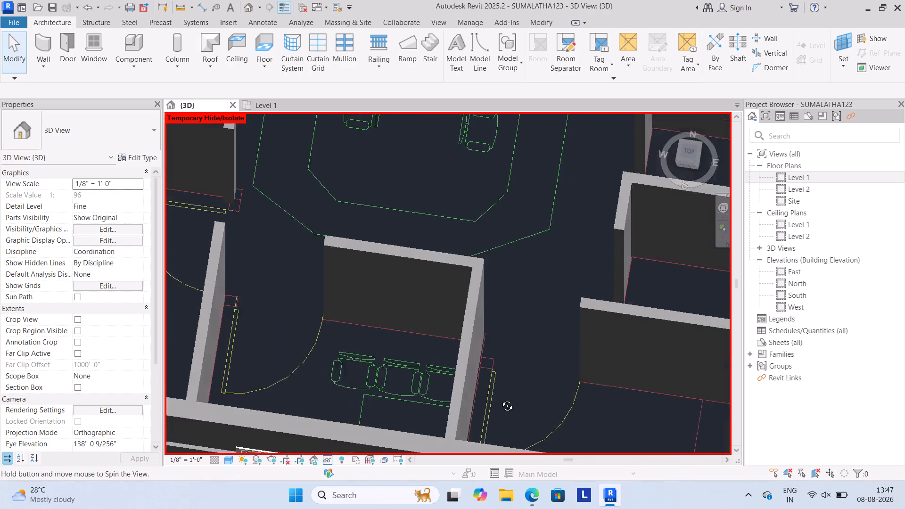
{"action": "middle_click_drag", "start_coordinate": [500, 399], "coordinate": [501, 397], "text": "shift"}
{"action": "scroll", "coordinate": [389, 304], "scroll_direction": "down", "scroll_amount": 3}
{"action": "middle_click_drag", "start_coordinate": [389, 311], "coordinate": [389, 418]}
{"action": "middle_click_drag", "start_coordinate": [348, 255], "coordinate": [331, 364]}
{"action": "middle_click_drag", "start_coordinate": [394, 281], "coordinate": [442, 280], "text": "shift"}
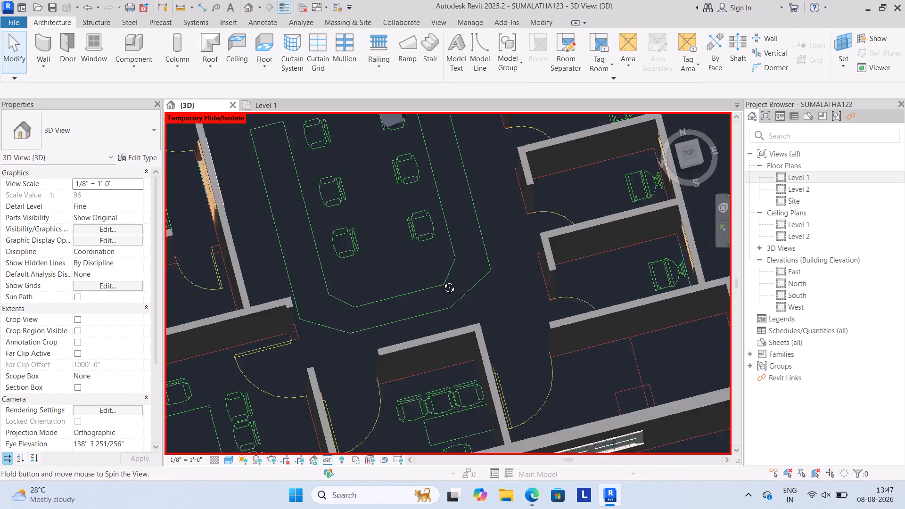
{"action": "middle_click_drag", "start_coordinate": [442, 280], "coordinate": [447, 278], "text": "shift"}
{"action": "middle_click_drag", "start_coordinate": [383, 254], "coordinate": [408, 435]}
{"action": "scroll", "coordinate": [401, 266], "scroll_direction": "up", "scroll_amount": 4}
{"action": "middle_click_drag", "start_coordinate": [376, 301], "coordinate": [413, 281], "text": "shift"}
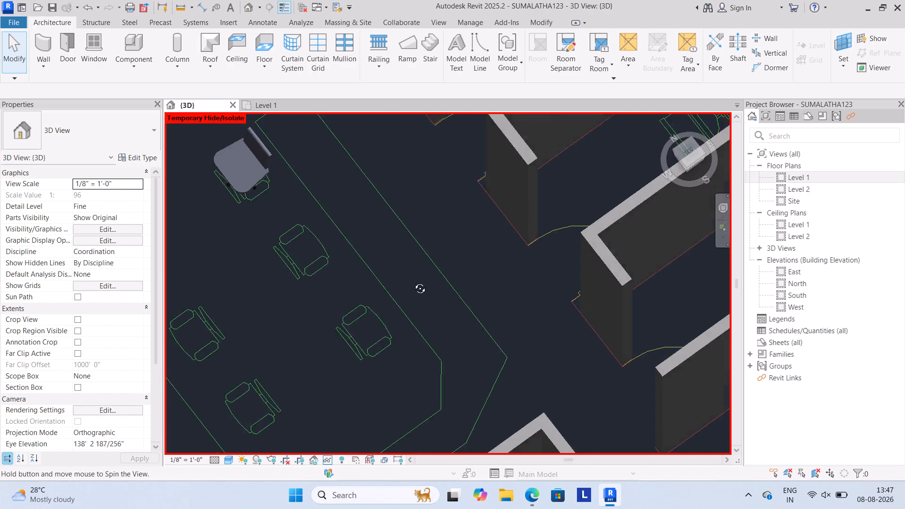
{"action": "middle_click_drag", "start_coordinate": [413, 281], "coordinate": [420, 275], "text": "shift"}
{"action": "middle_click_drag", "start_coordinate": [331, 297], "coordinate": [429, 329]}
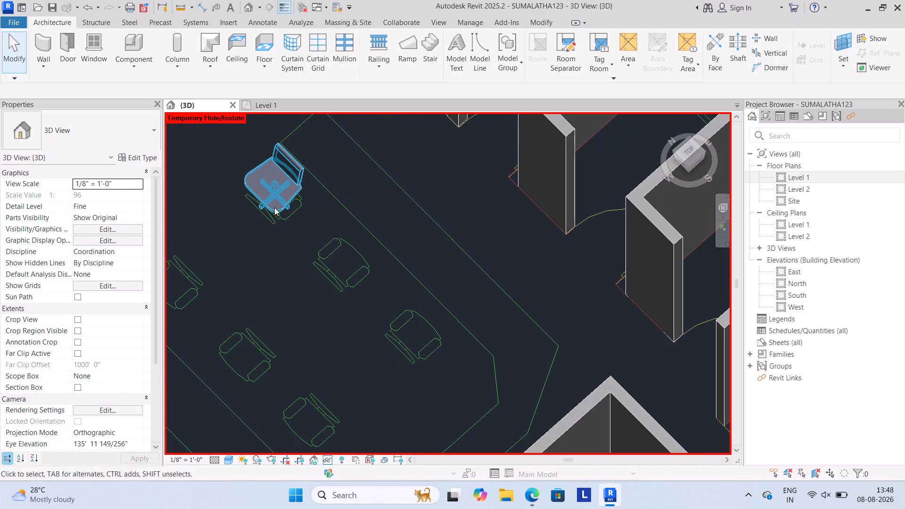
Copy the placed Chair-Desk onto the two remaining chair symbols beside the working area's east counter, using multiple copies.
{"action": "left_click", "coordinate": [276, 210]}
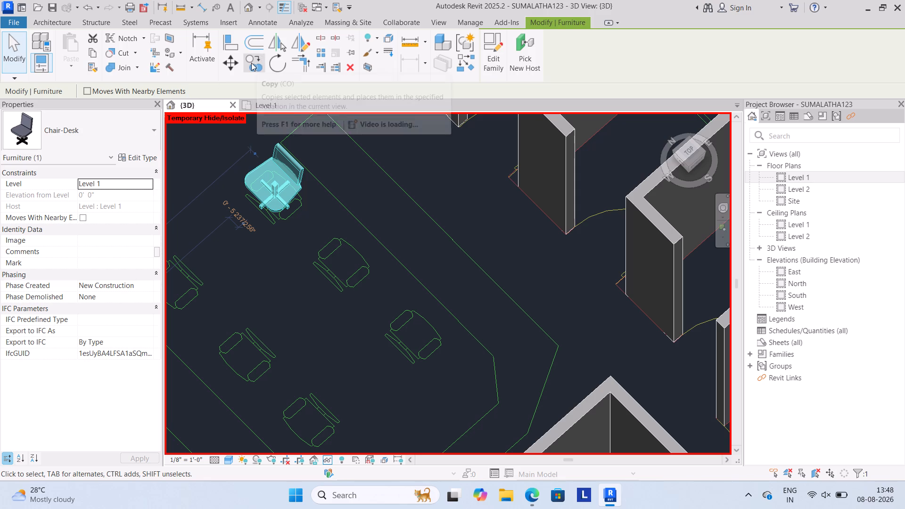
{"action": "left_click", "coordinate": [251, 63]}
{"action": "middle_click_drag", "start_coordinate": [295, 194], "coordinate": [313, 252]}
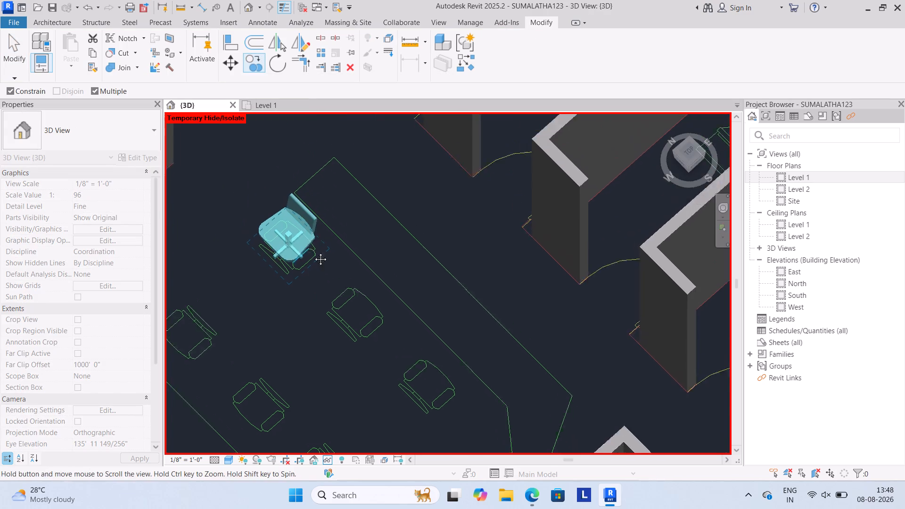
{"action": "middle_click_drag", "start_coordinate": [313, 252], "coordinate": [325, 280]}
{"action": "scroll", "coordinate": [312, 231], "scroll_direction": "up", "scroll_amount": 6}
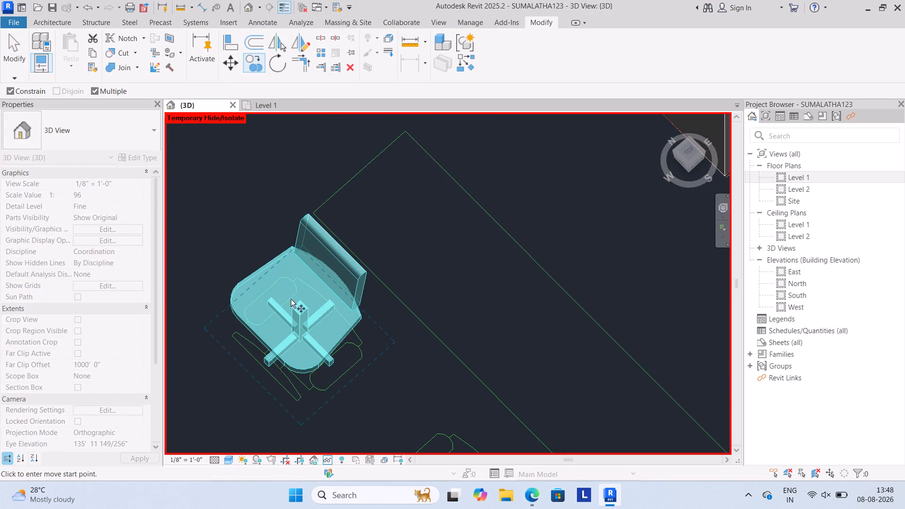
{"action": "scroll", "coordinate": [362, 311], "scroll_direction": "up", "scroll_amount": 4}
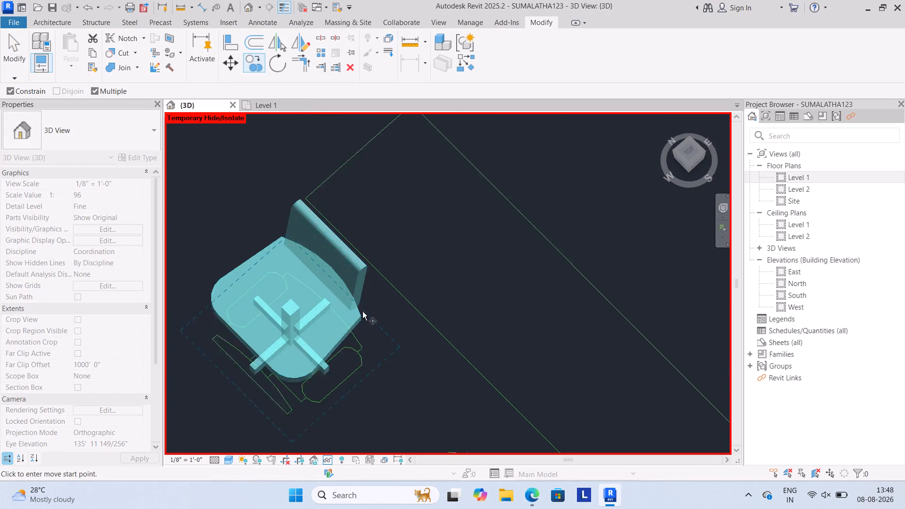
{"action": "middle_click_drag", "start_coordinate": [351, 319], "coordinate": [312, 272]}
{"action": "scroll", "coordinate": [314, 279], "scroll_direction": "down", "scroll_amount": 11}
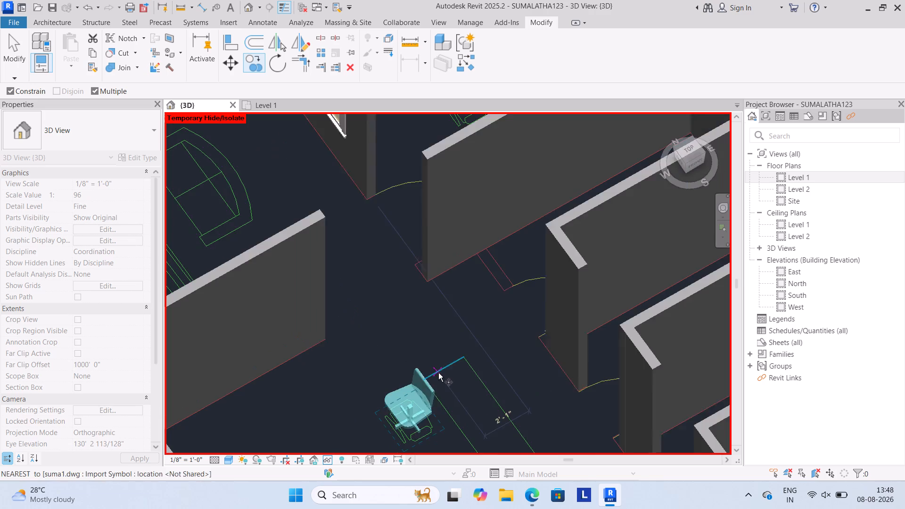
{"action": "middle_click_drag", "start_coordinate": [434, 379], "coordinate": [402, 360]}
{"action": "middle_click_drag", "start_coordinate": [417, 376], "coordinate": [252, 116]}
{"action": "scroll", "coordinate": [407, 360], "scroll_direction": "down", "scroll_amount": 2}
{"action": "scroll", "coordinate": [338, 251], "scroll_direction": "up", "scroll_amount": 3}
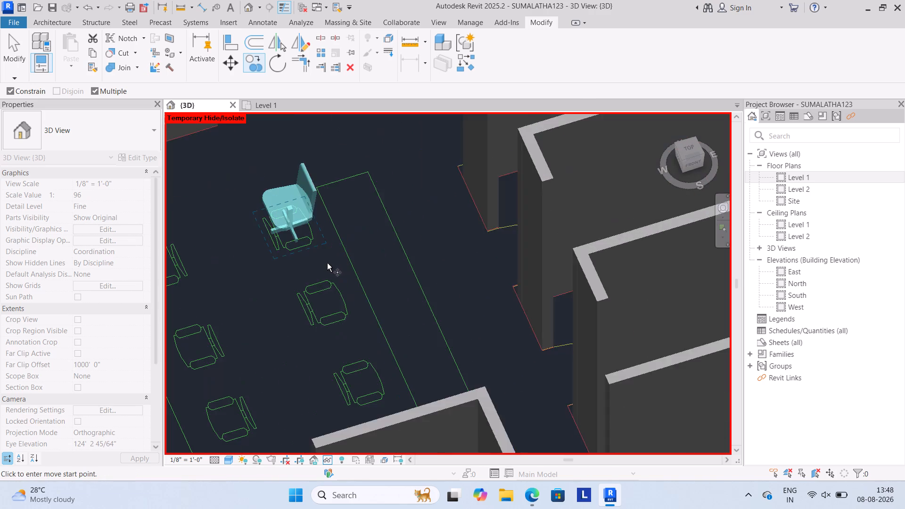
{"action": "scroll", "coordinate": [325, 262], "scroll_direction": "up", "scroll_amount": 6}
{"action": "scroll", "coordinate": [272, 227], "scroll_direction": "up", "scroll_amount": 1}
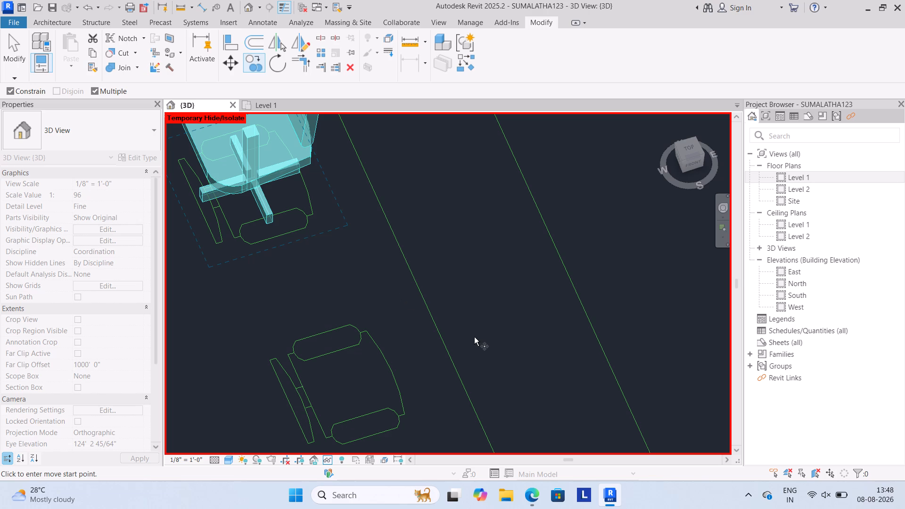
{"action": "scroll", "coordinate": [292, 192], "scroll_direction": "down", "scroll_amount": 2}
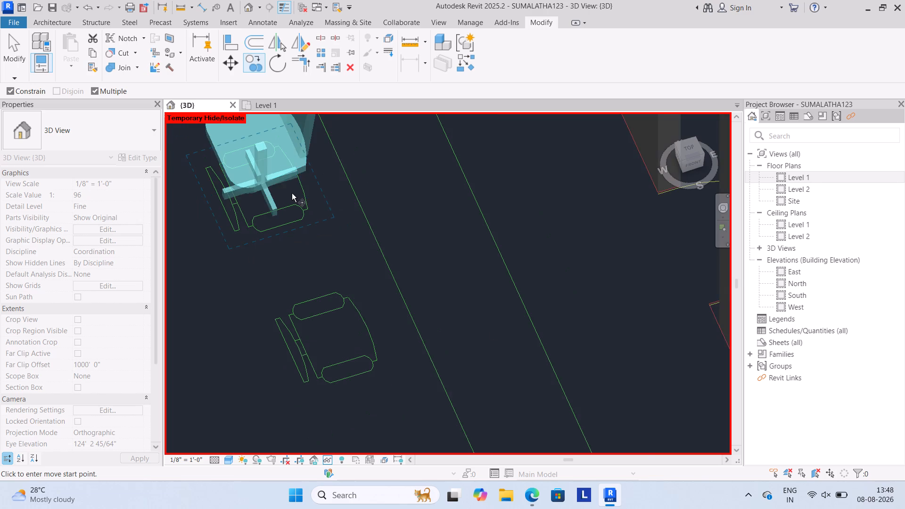
{"action": "scroll", "coordinate": [292, 192], "scroll_direction": "down", "scroll_amount": 2}
{"action": "left_click_drag", "start_coordinate": [270, 177], "coordinate": [270, 181]}
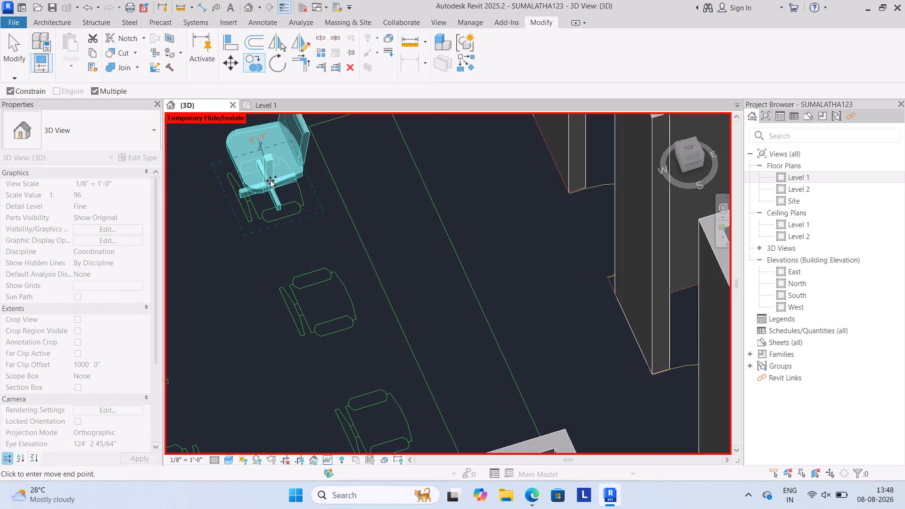
{"action": "left_click_drag", "start_coordinate": [270, 181], "coordinate": [271, 182]}
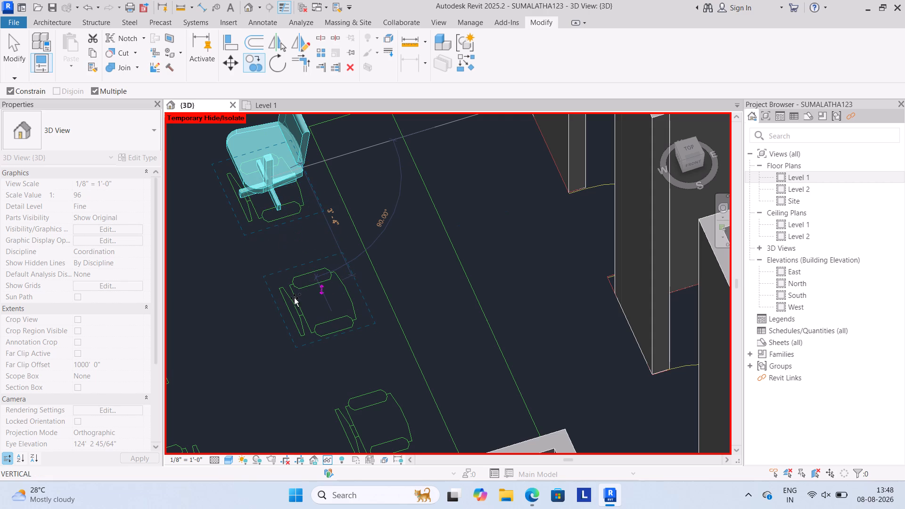
{"action": "left_click", "coordinate": [294, 302]}
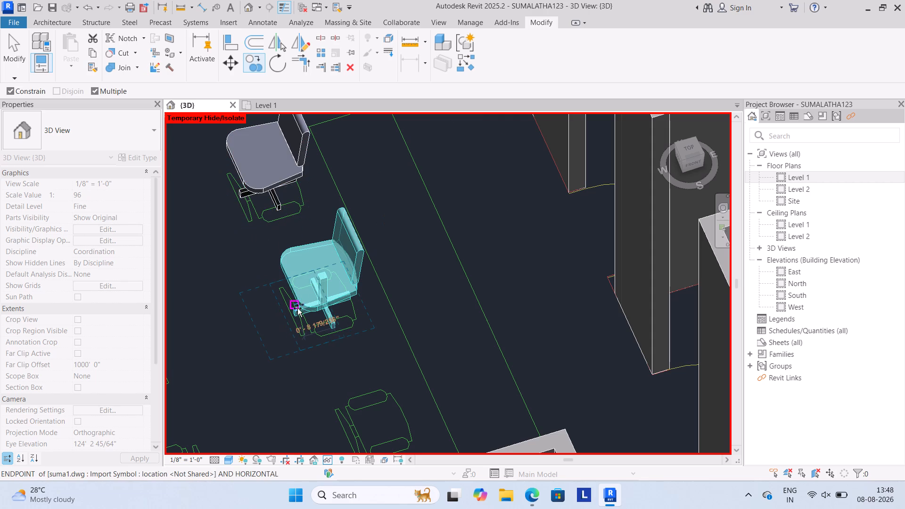
{"action": "scroll", "coordinate": [320, 320], "scroll_direction": "down", "scroll_amount": 3}
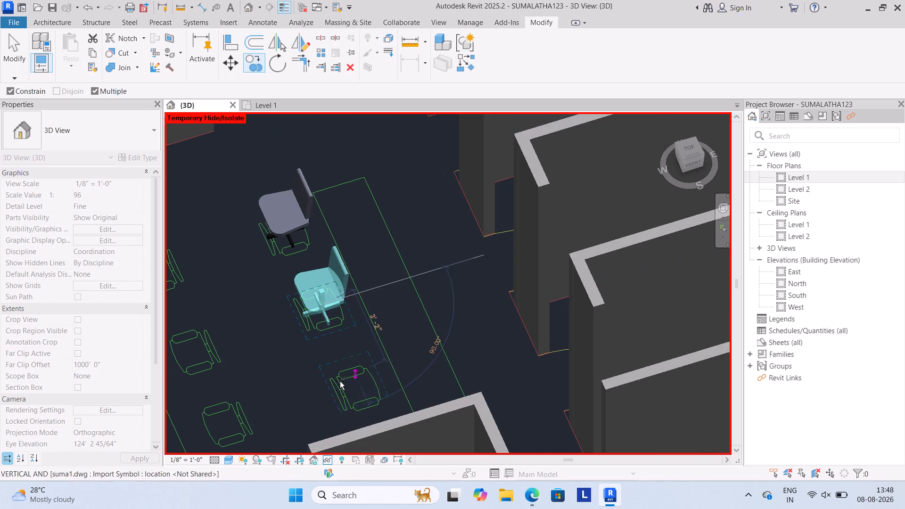
{"action": "left_click", "coordinate": [341, 390]}
Place another Chair-Desk copy over the southernmost chair symbol beside the west counter and end the copying.
{"action": "scroll", "coordinate": [338, 390], "scroll_direction": "down", "scroll_amount": 2}
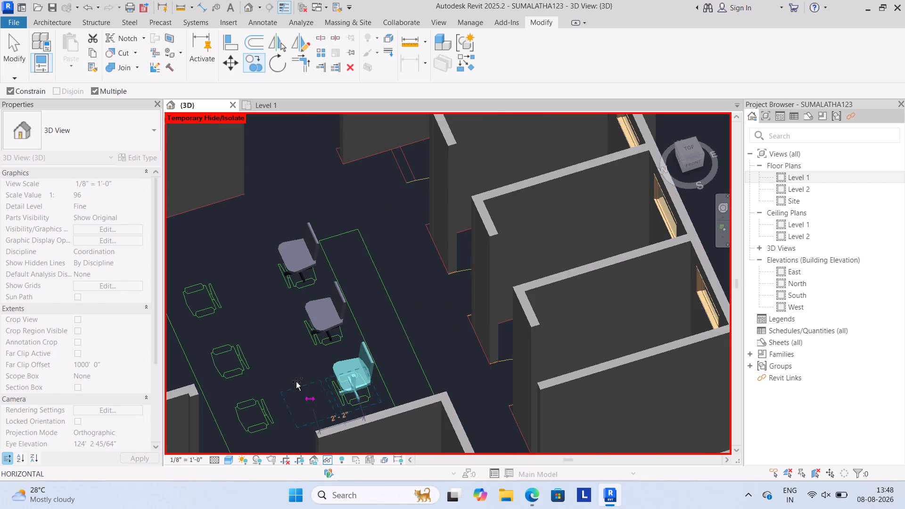
{"action": "left_click", "coordinate": [250, 397]}
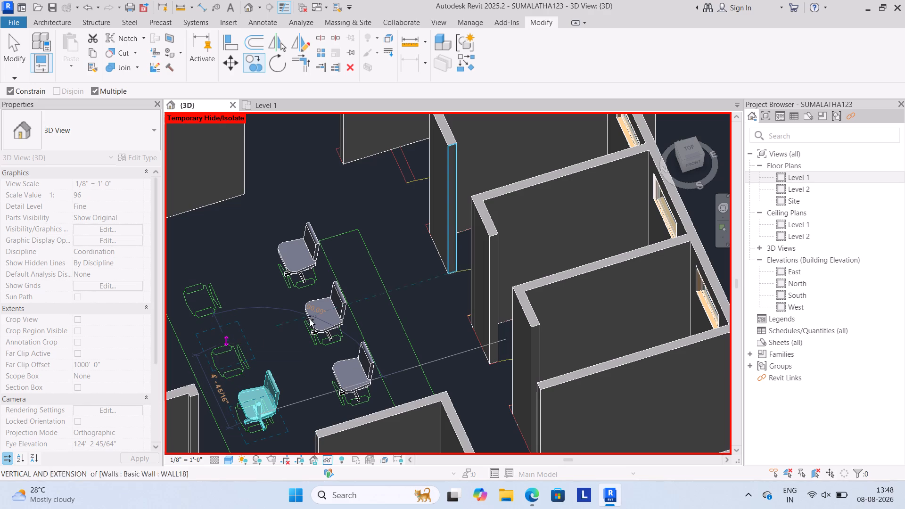
{"action": "key", "text": "Escape"}
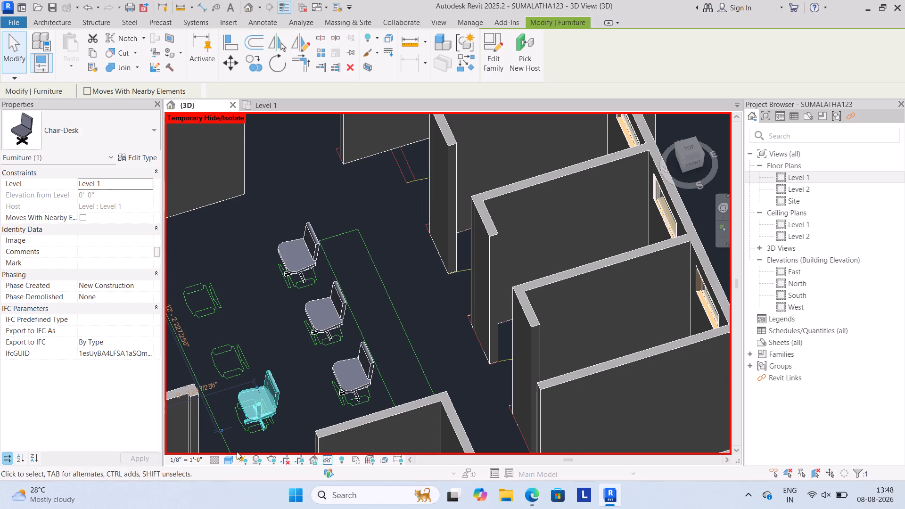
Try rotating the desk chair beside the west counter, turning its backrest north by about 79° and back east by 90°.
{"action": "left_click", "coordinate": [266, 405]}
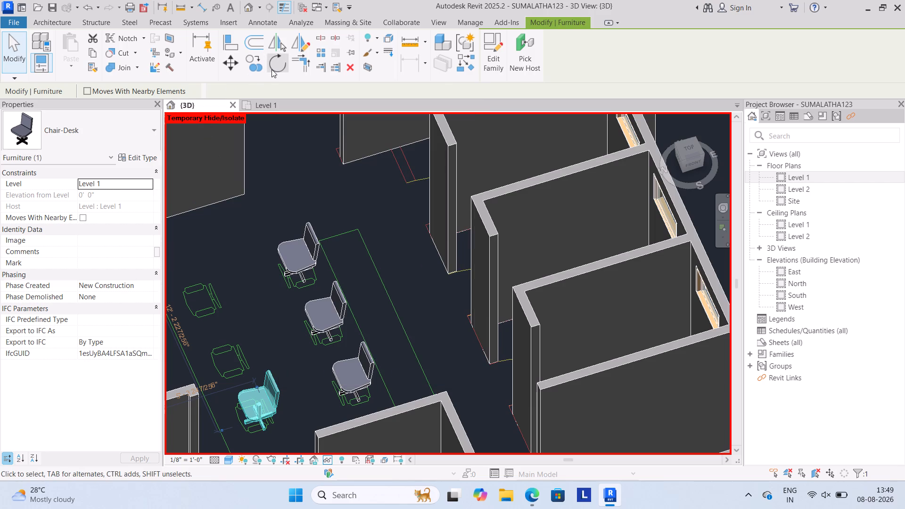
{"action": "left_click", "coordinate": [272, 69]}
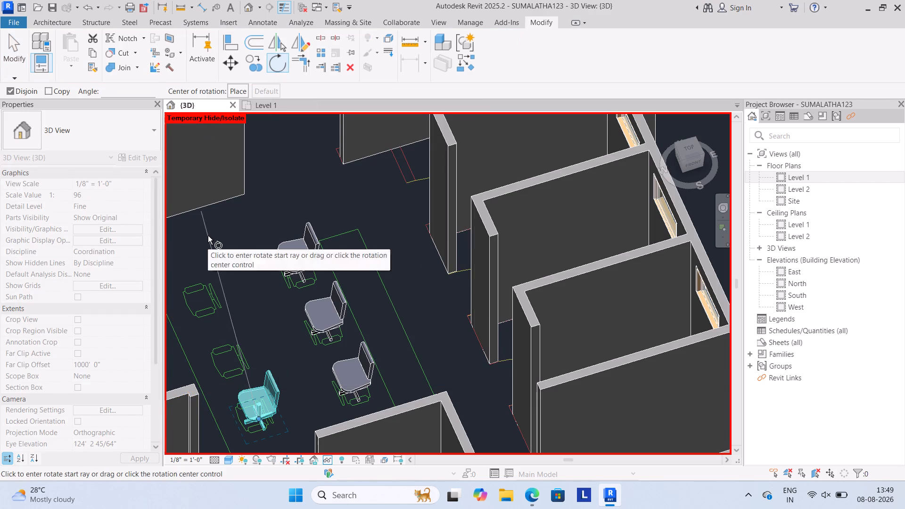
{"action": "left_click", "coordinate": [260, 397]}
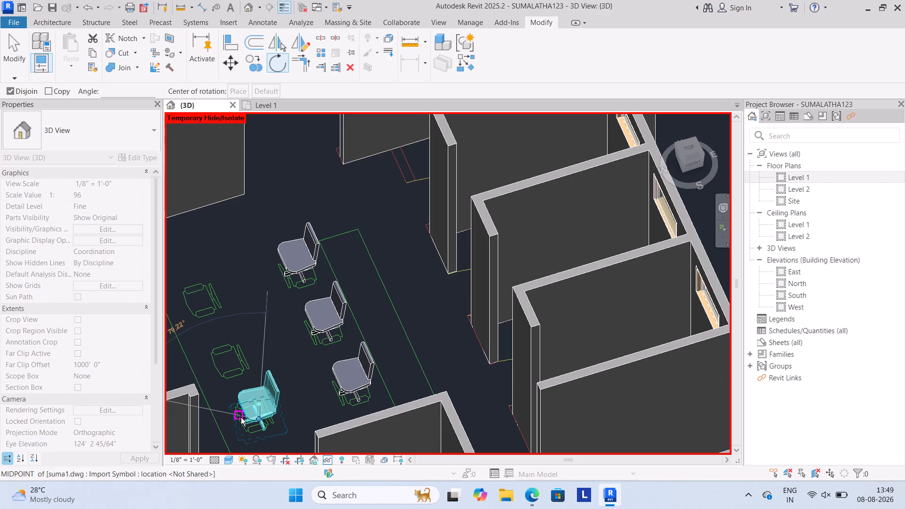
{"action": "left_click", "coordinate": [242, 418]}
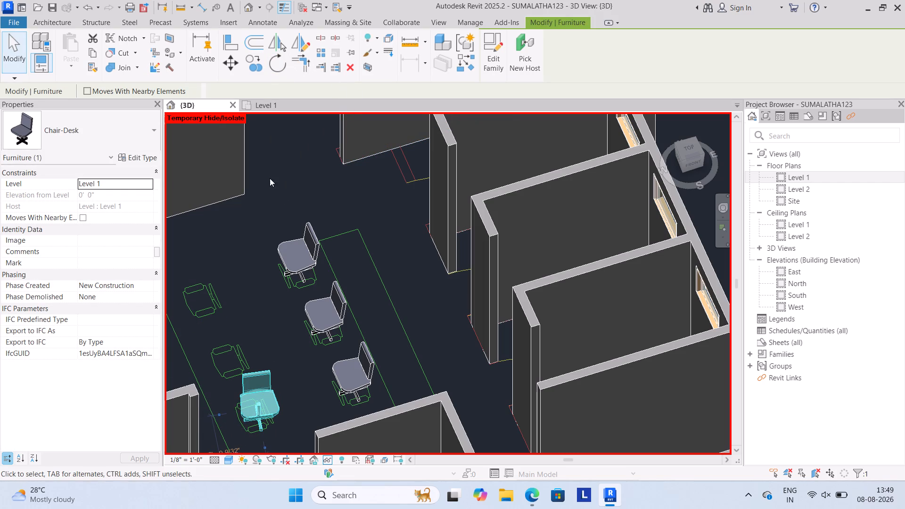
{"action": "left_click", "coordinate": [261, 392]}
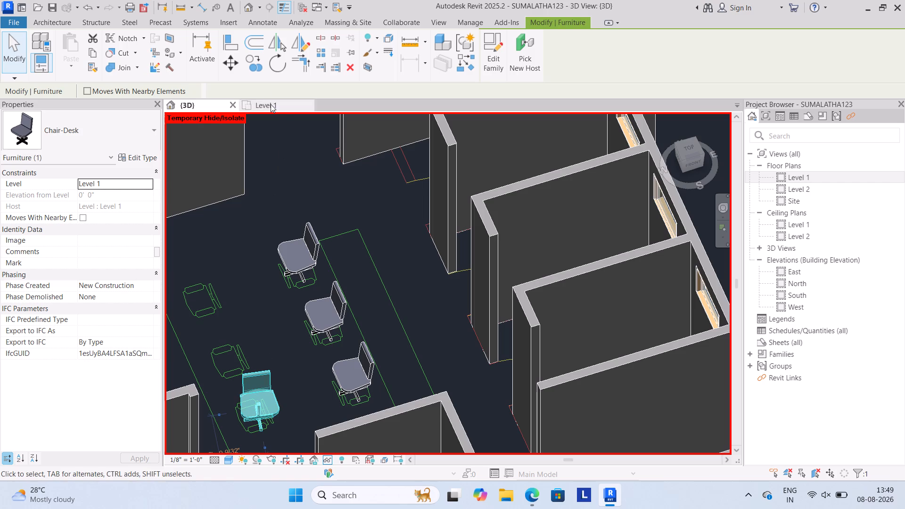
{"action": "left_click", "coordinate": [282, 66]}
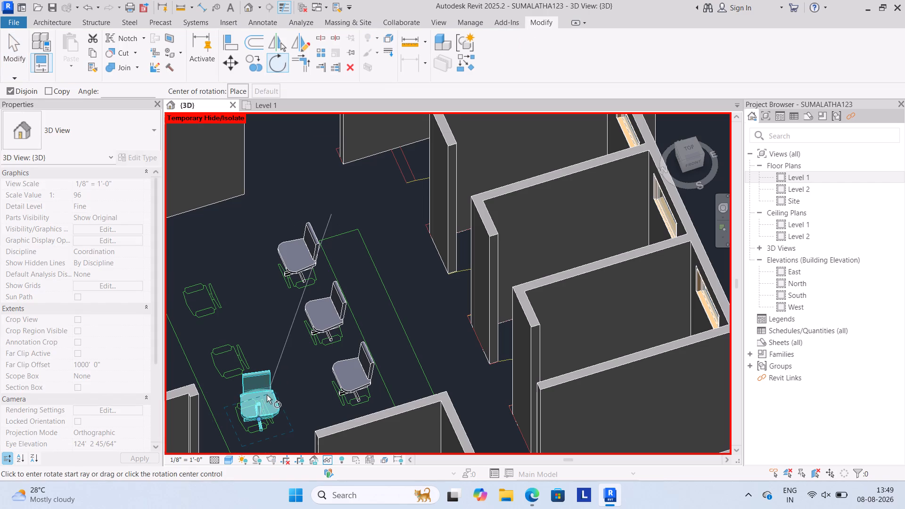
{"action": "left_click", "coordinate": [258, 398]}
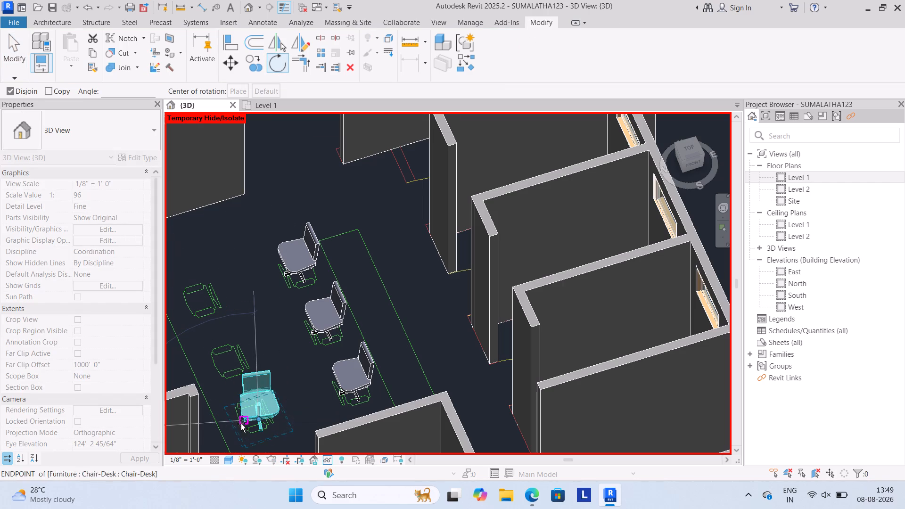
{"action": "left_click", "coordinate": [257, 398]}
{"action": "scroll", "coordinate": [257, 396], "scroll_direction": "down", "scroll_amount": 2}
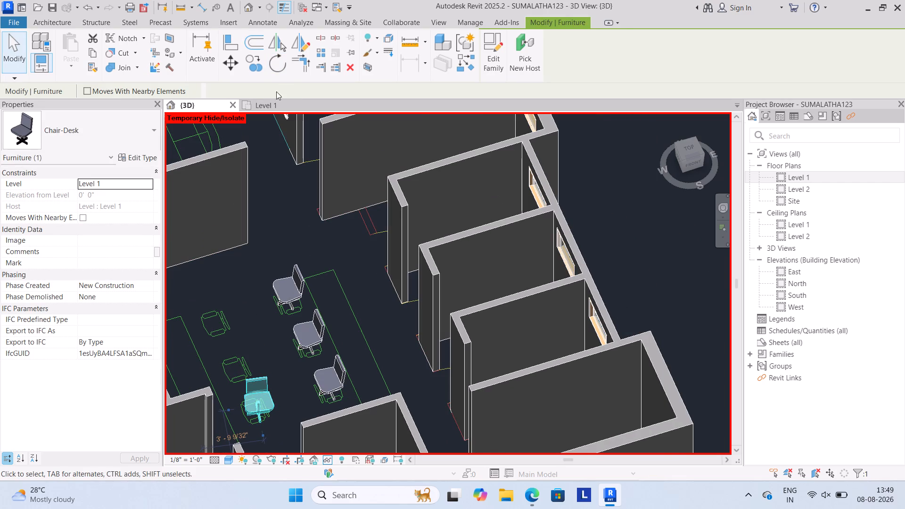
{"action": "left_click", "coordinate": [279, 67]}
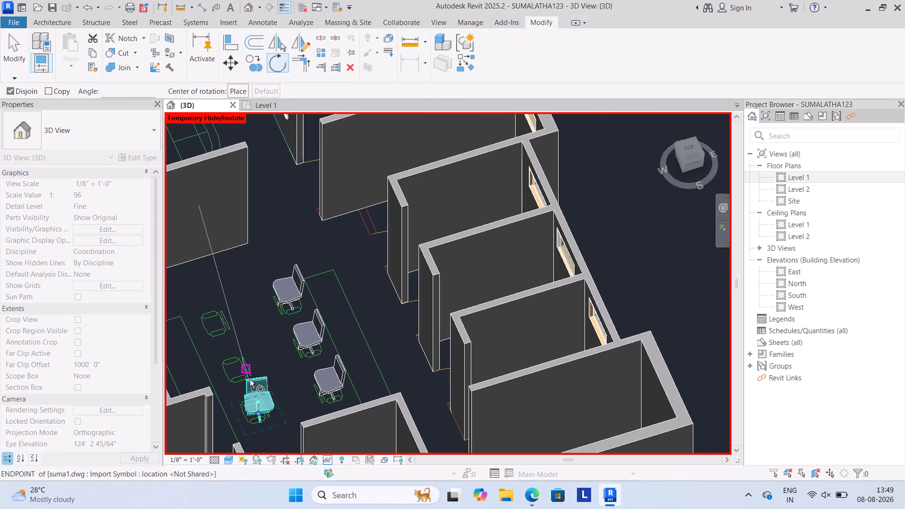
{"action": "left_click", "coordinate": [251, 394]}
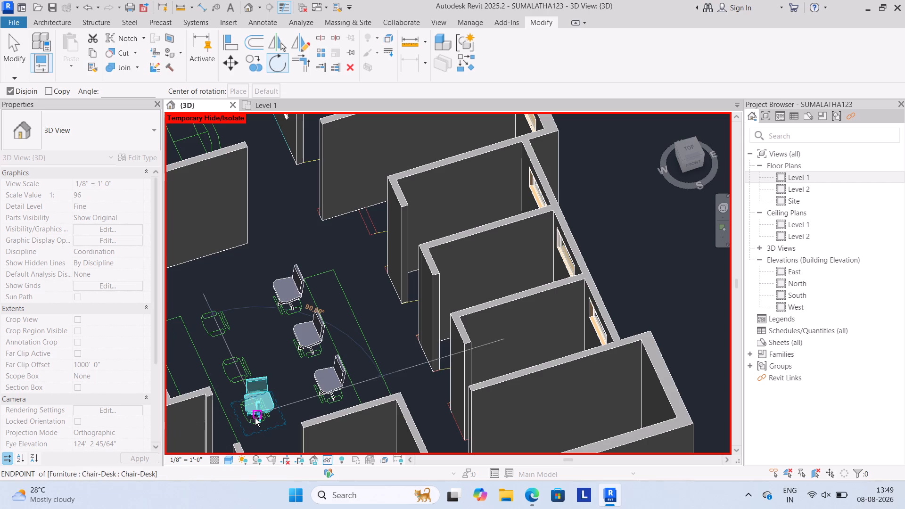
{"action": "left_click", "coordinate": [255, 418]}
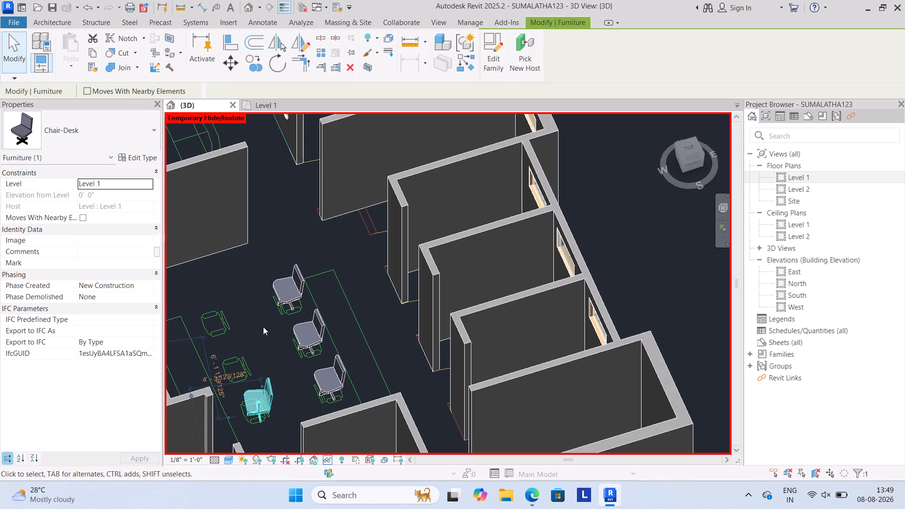
Rotate the desk chair beside the west counter in two successive turns so its backrest faces that counter.
{"action": "left_click", "coordinate": [279, 69]}
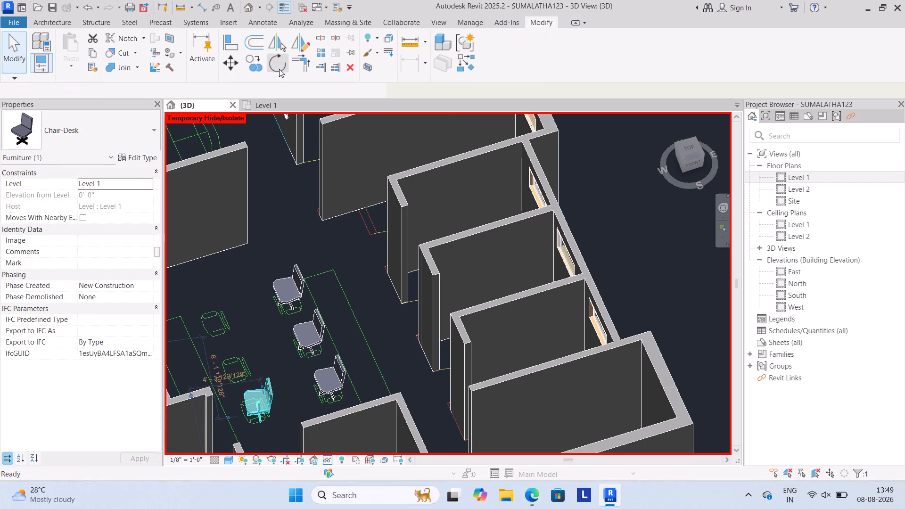
{"action": "left_click", "coordinate": [254, 401]}
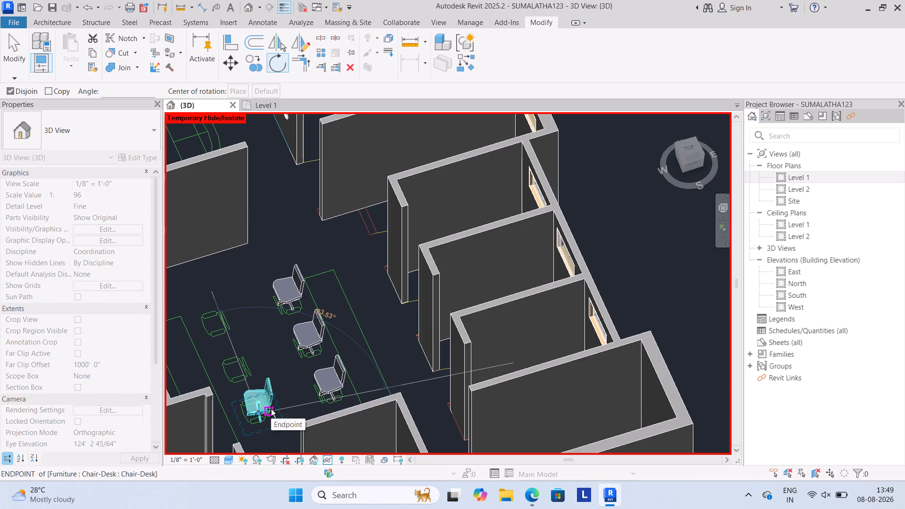
{"action": "left_click", "coordinate": [271, 409]}
{"action": "left_click", "coordinate": [265, 404]}
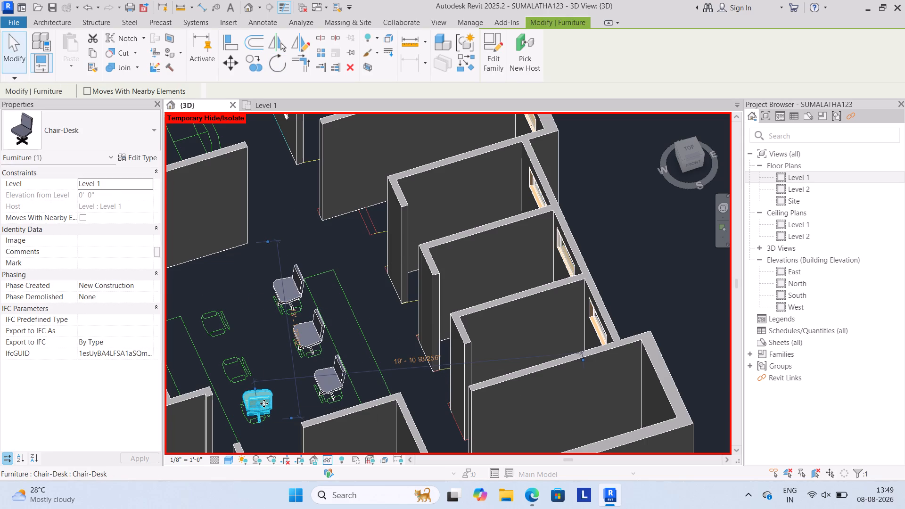
{"action": "left_click", "coordinate": [282, 69]}
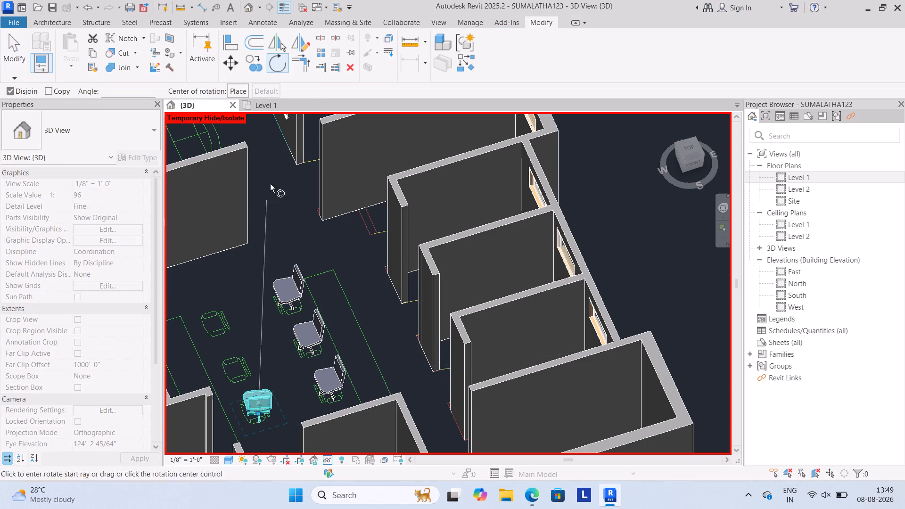
{"action": "left_click", "coordinate": [255, 399]}
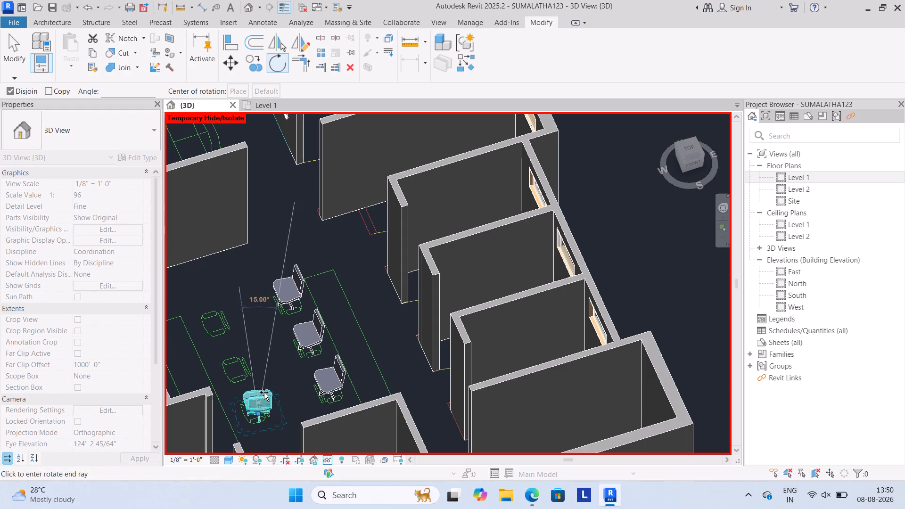
{"action": "left_click", "coordinate": [271, 413]}
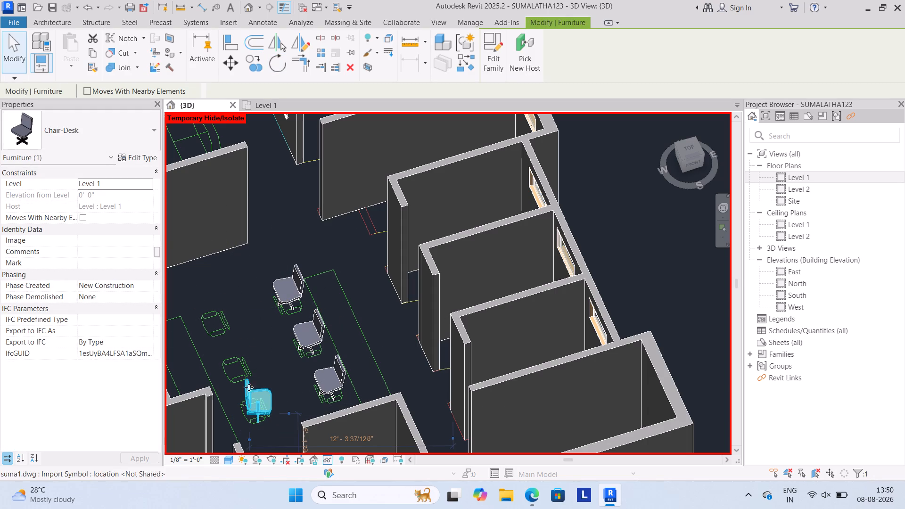
Rotate the west counter's desk chair again to align it with its plan symbol.
{"action": "scroll", "coordinate": [247, 399], "scroll_direction": "up", "scroll_amount": 3}
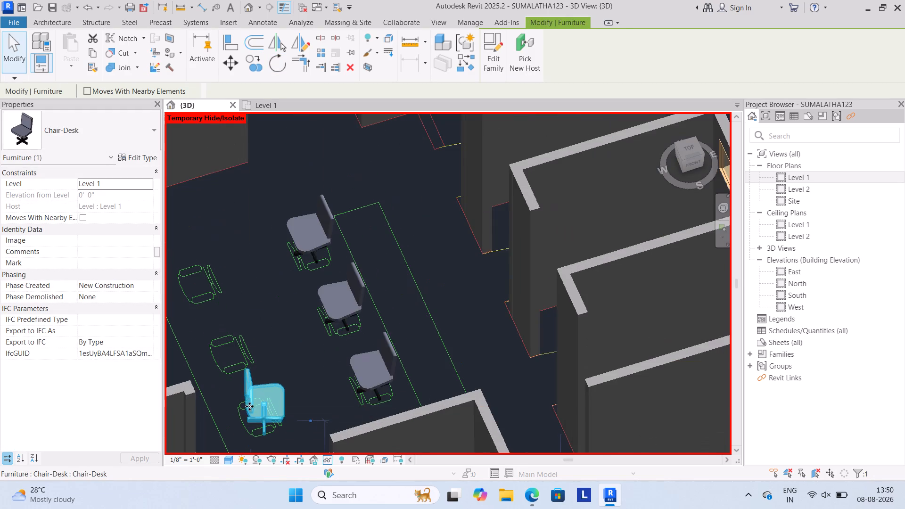
{"action": "middle_click_drag", "start_coordinate": [257, 419], "coordinate": [297, 361]}
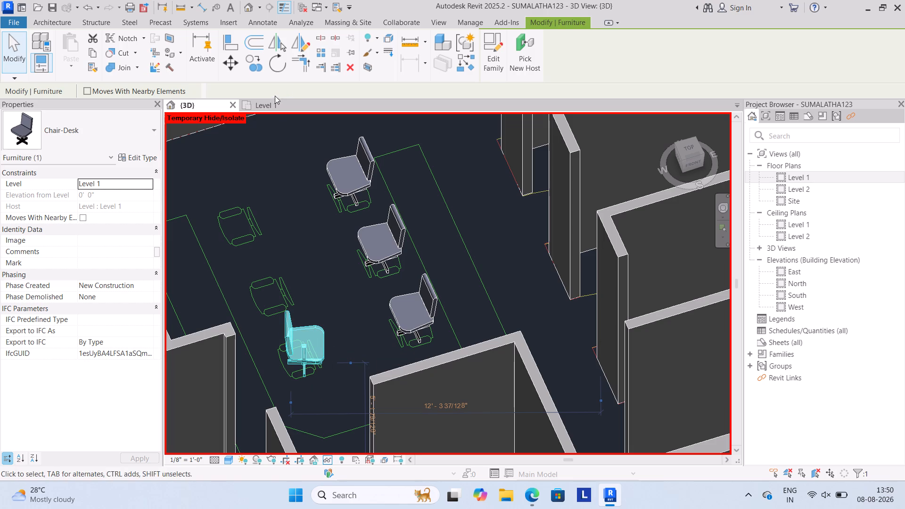
{"action": "left_click", "coordinate": [274, 66]}
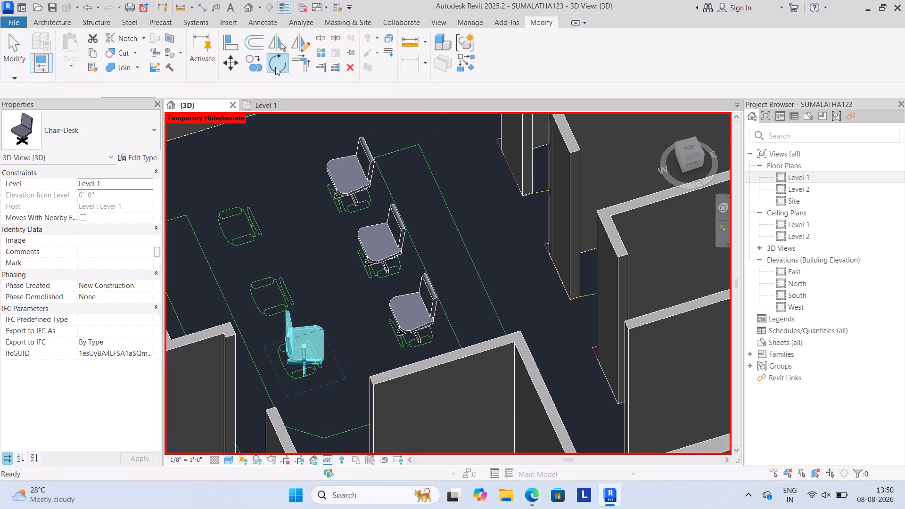
{"action": "left_click", "coordinate": [299, 333]}
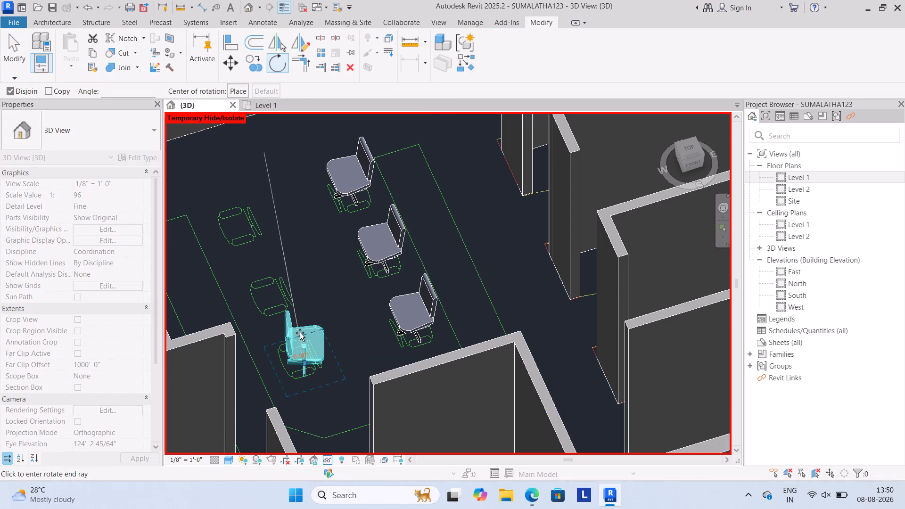
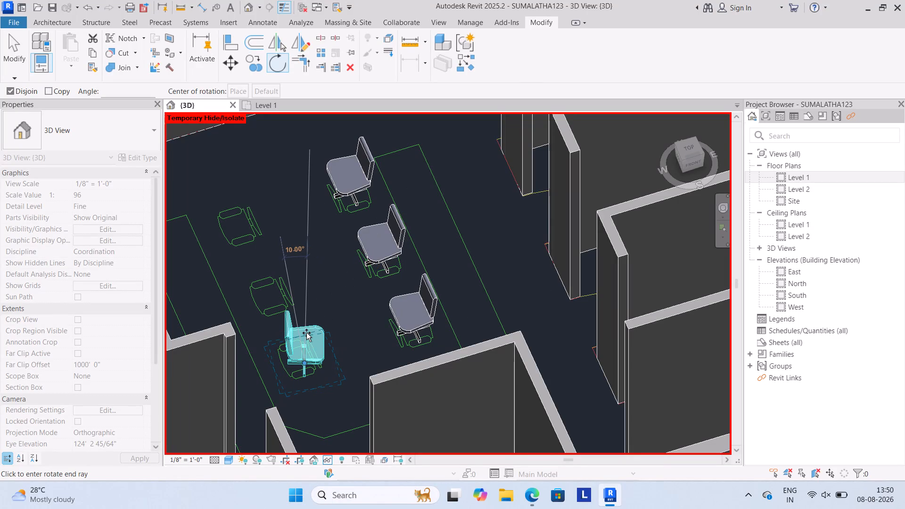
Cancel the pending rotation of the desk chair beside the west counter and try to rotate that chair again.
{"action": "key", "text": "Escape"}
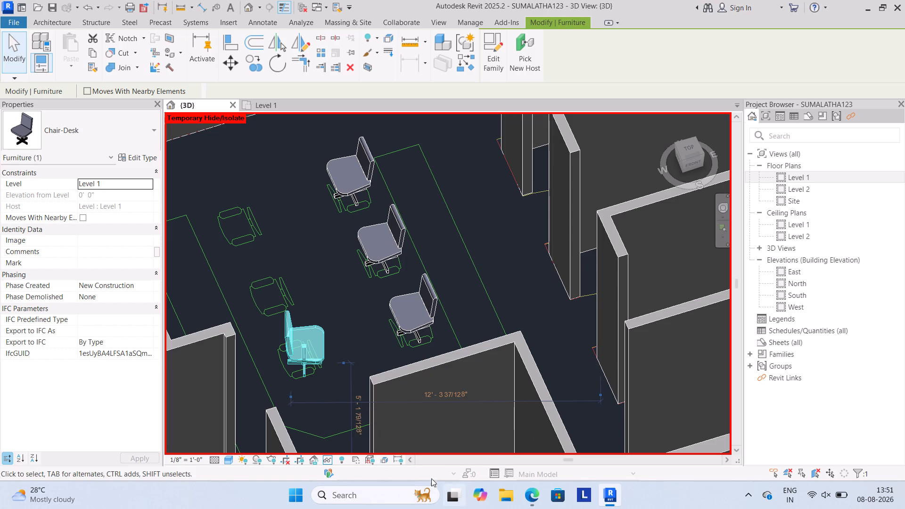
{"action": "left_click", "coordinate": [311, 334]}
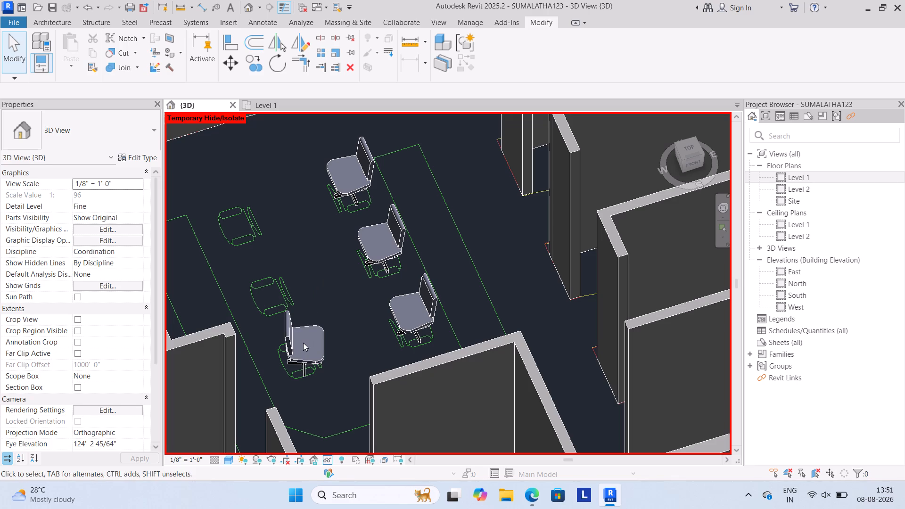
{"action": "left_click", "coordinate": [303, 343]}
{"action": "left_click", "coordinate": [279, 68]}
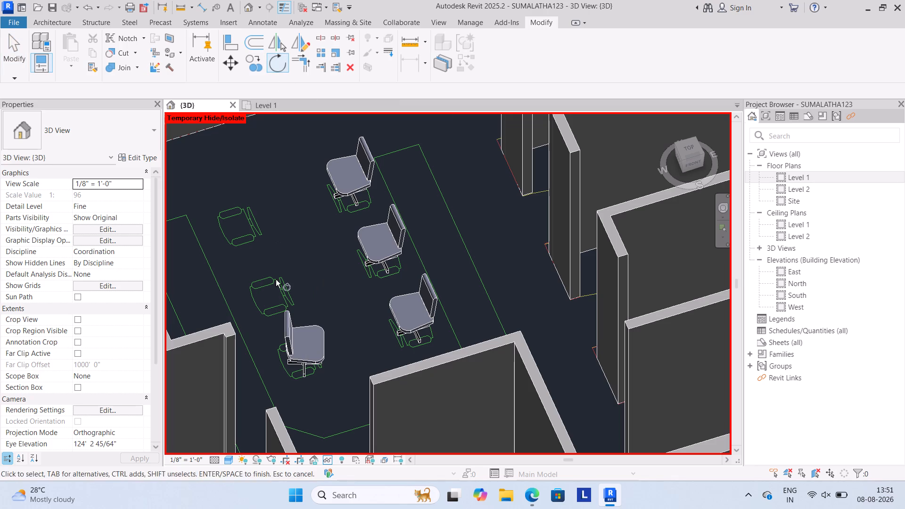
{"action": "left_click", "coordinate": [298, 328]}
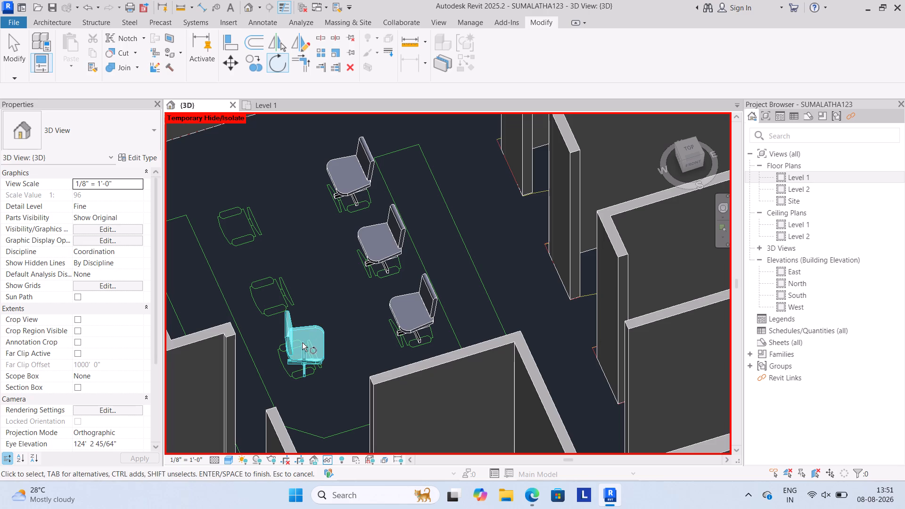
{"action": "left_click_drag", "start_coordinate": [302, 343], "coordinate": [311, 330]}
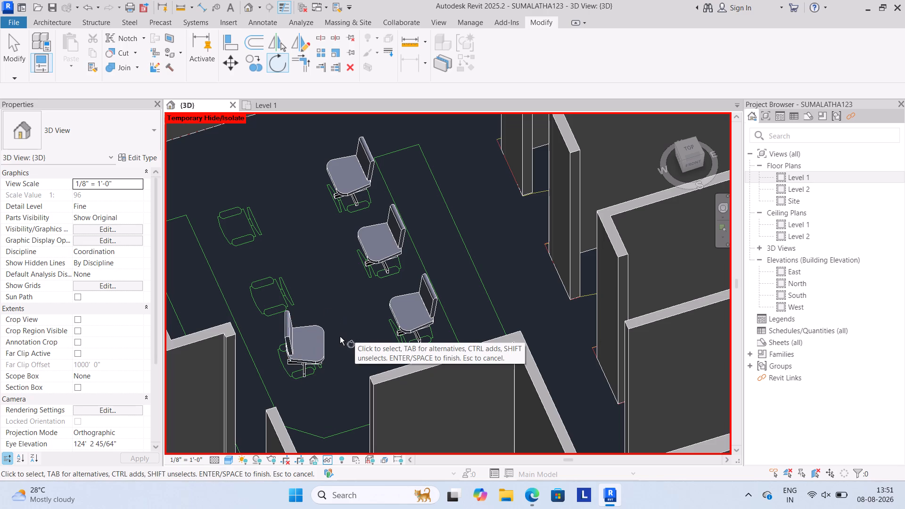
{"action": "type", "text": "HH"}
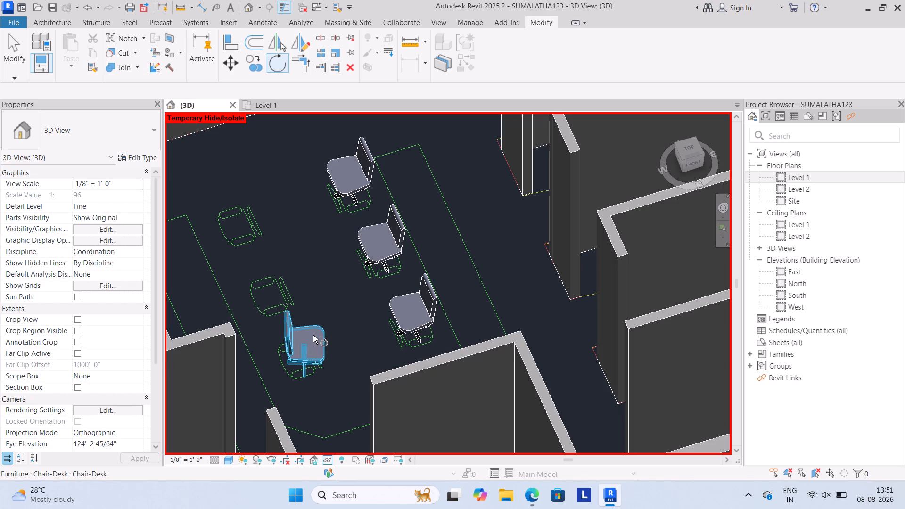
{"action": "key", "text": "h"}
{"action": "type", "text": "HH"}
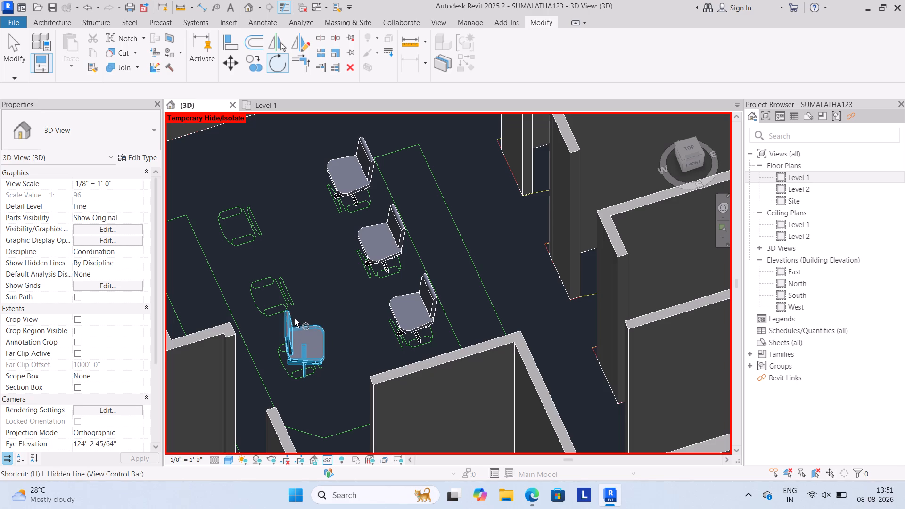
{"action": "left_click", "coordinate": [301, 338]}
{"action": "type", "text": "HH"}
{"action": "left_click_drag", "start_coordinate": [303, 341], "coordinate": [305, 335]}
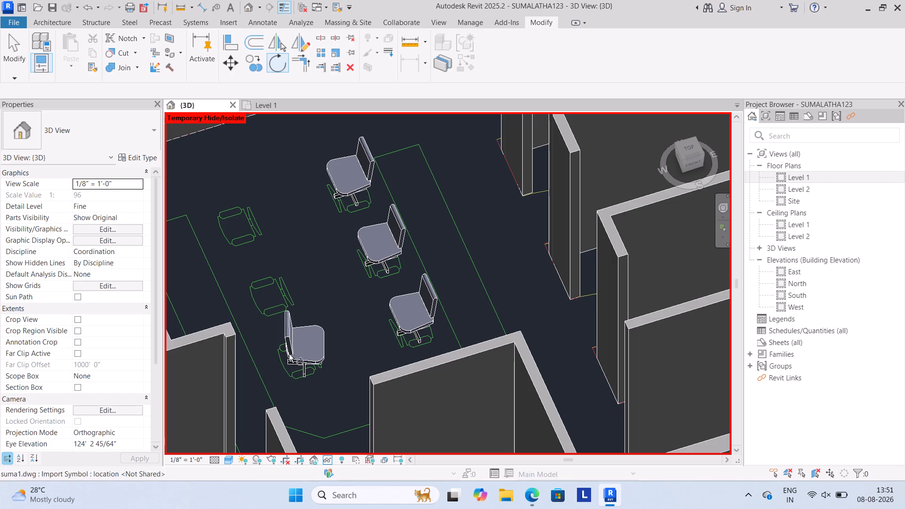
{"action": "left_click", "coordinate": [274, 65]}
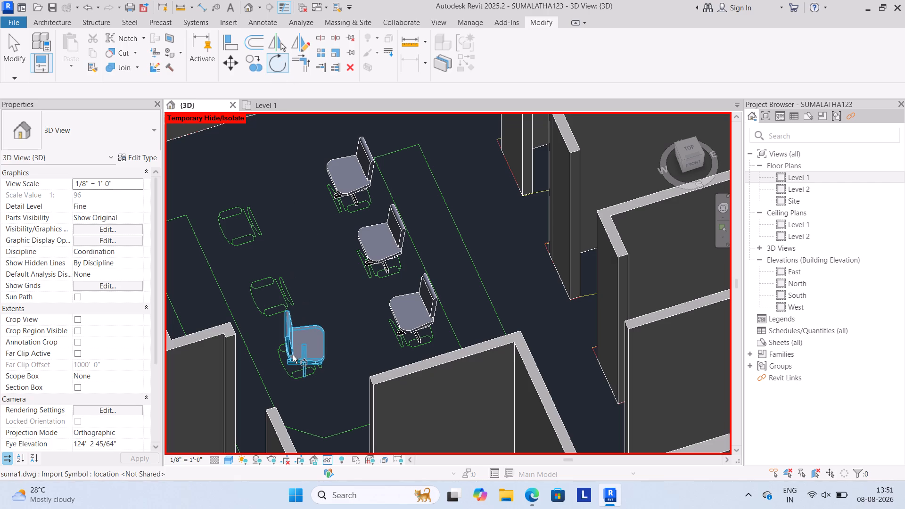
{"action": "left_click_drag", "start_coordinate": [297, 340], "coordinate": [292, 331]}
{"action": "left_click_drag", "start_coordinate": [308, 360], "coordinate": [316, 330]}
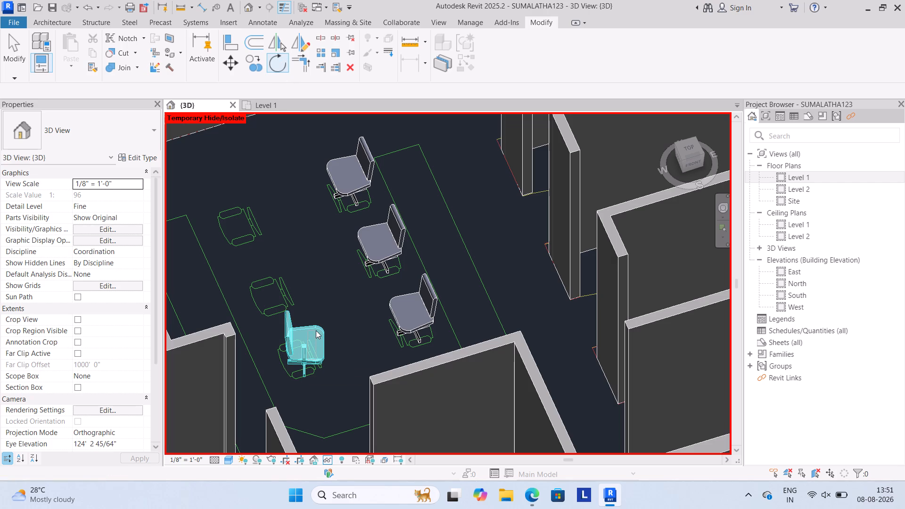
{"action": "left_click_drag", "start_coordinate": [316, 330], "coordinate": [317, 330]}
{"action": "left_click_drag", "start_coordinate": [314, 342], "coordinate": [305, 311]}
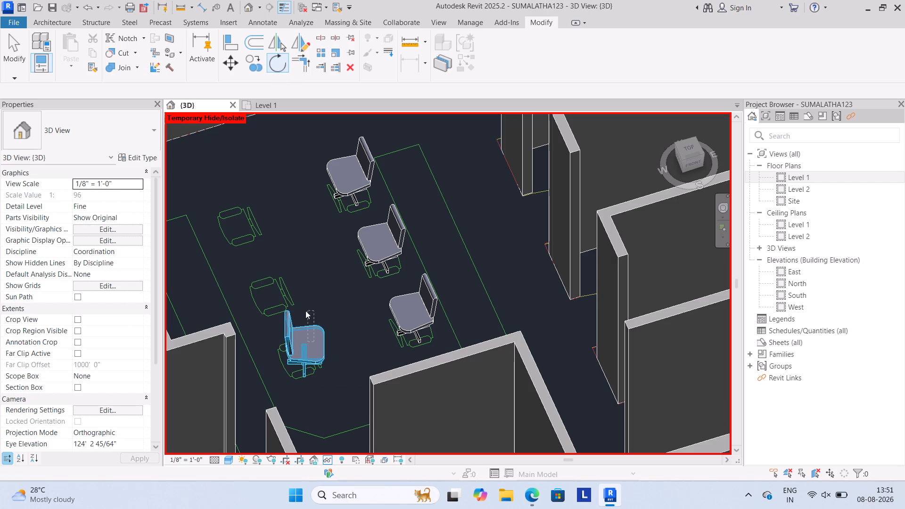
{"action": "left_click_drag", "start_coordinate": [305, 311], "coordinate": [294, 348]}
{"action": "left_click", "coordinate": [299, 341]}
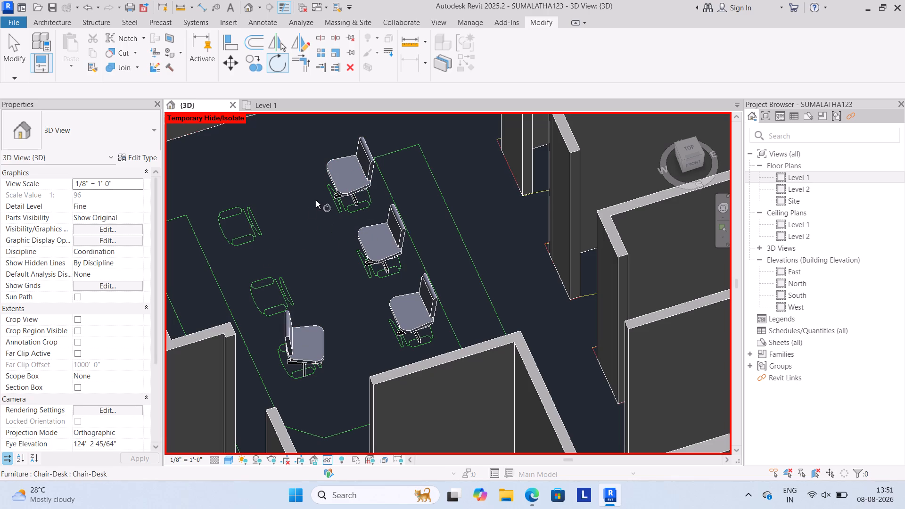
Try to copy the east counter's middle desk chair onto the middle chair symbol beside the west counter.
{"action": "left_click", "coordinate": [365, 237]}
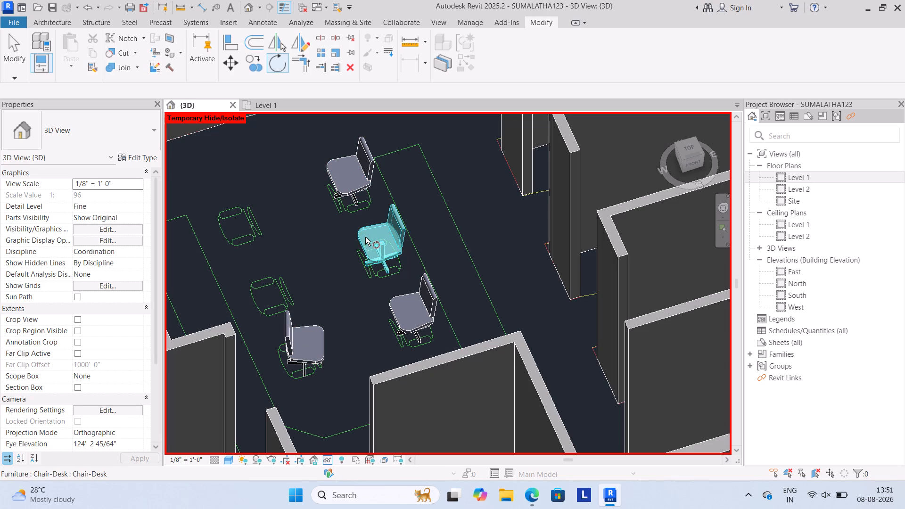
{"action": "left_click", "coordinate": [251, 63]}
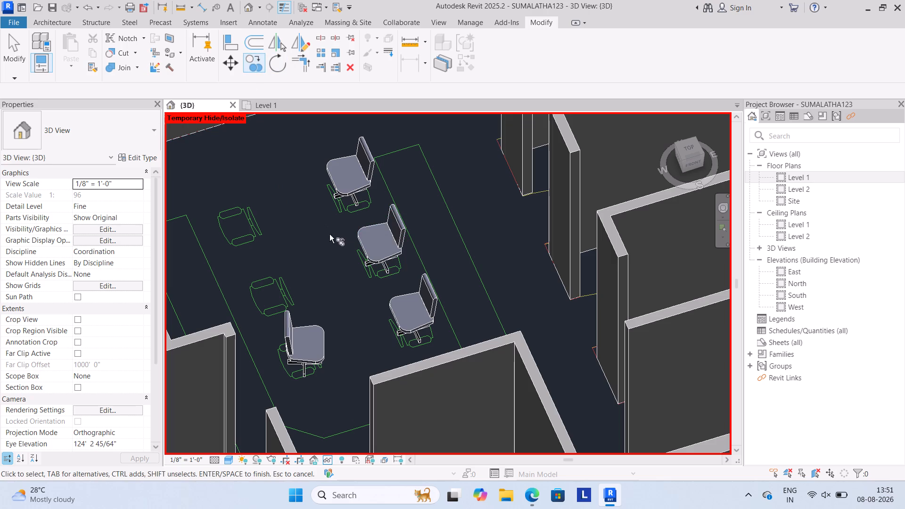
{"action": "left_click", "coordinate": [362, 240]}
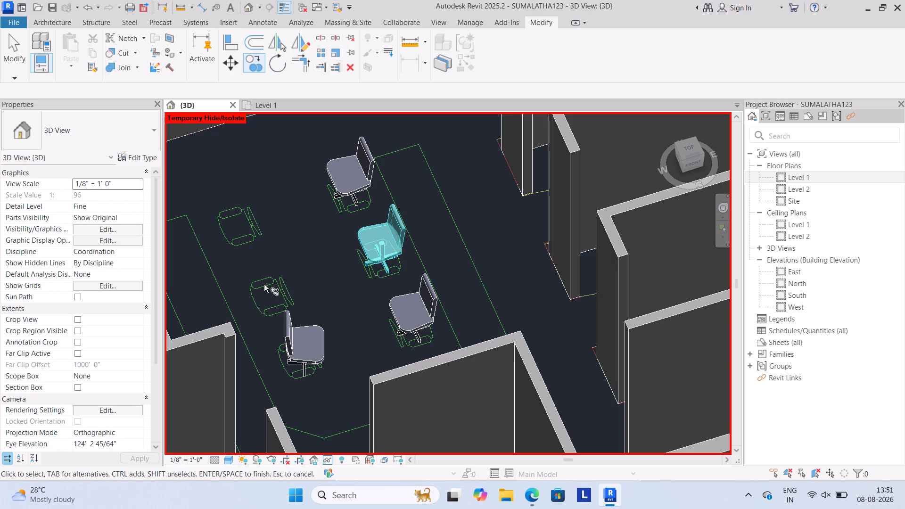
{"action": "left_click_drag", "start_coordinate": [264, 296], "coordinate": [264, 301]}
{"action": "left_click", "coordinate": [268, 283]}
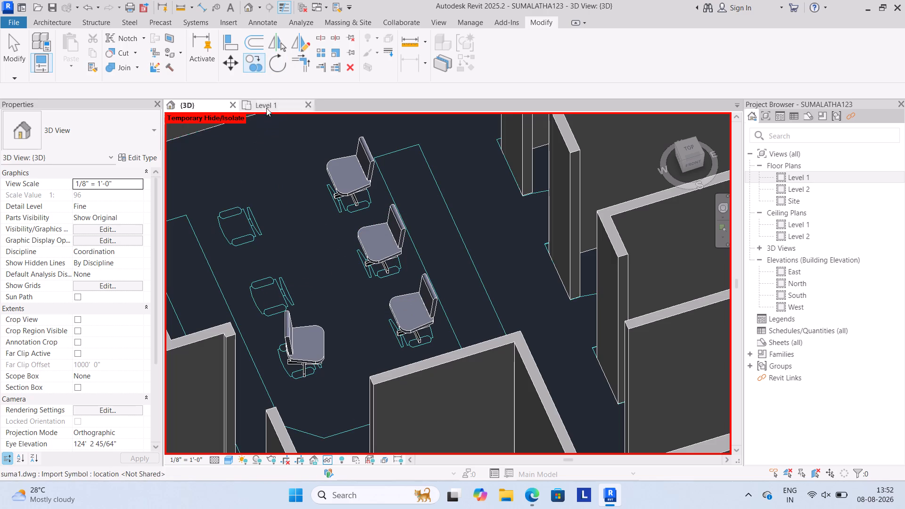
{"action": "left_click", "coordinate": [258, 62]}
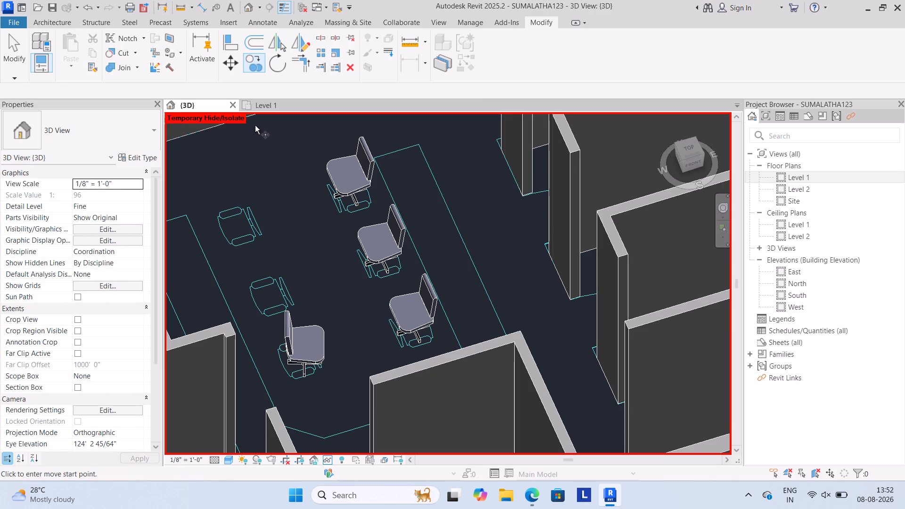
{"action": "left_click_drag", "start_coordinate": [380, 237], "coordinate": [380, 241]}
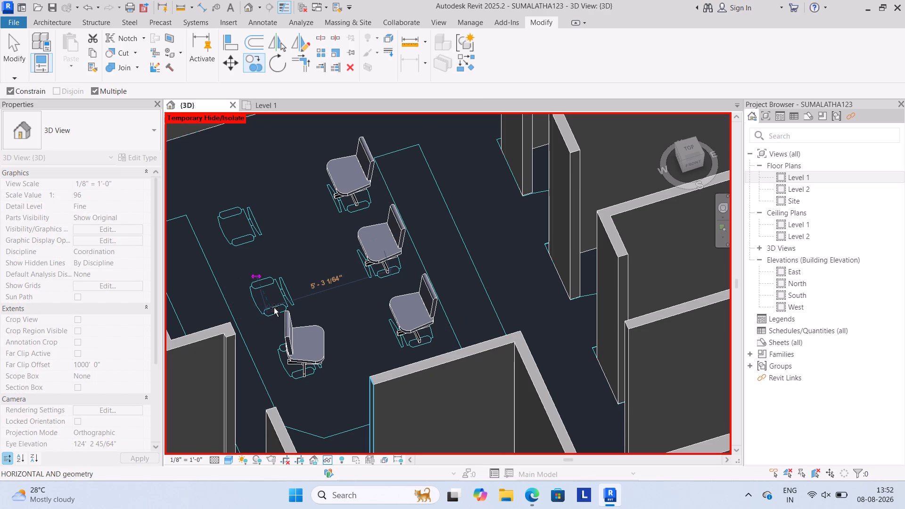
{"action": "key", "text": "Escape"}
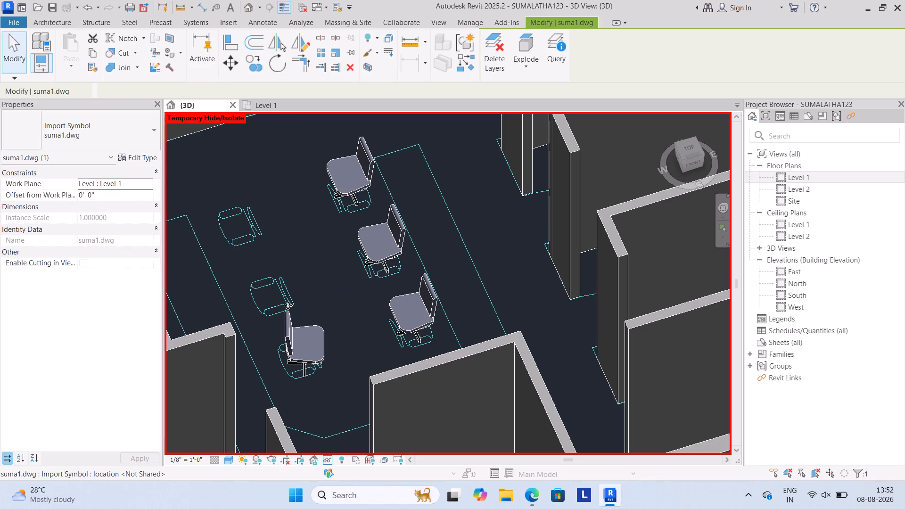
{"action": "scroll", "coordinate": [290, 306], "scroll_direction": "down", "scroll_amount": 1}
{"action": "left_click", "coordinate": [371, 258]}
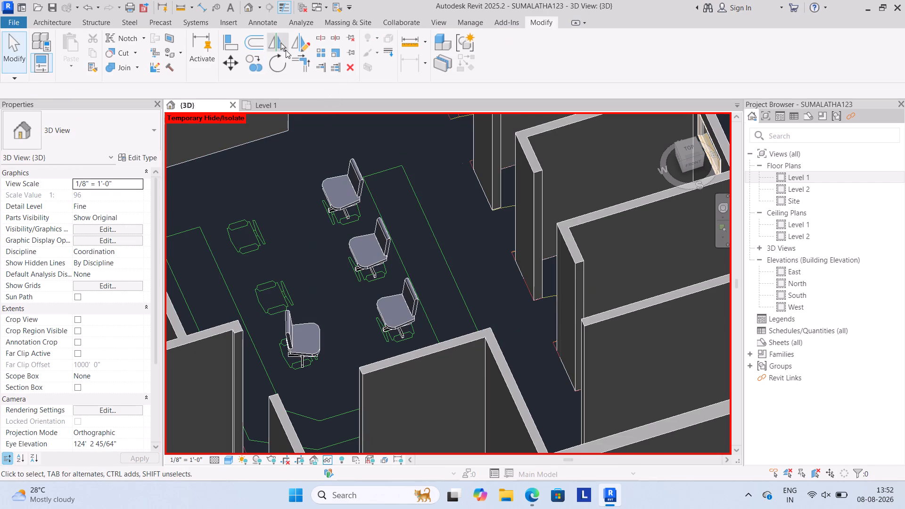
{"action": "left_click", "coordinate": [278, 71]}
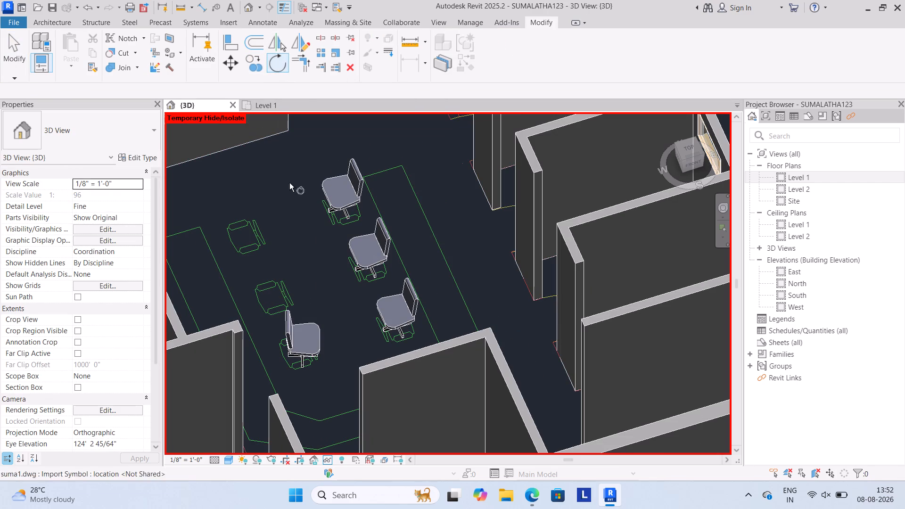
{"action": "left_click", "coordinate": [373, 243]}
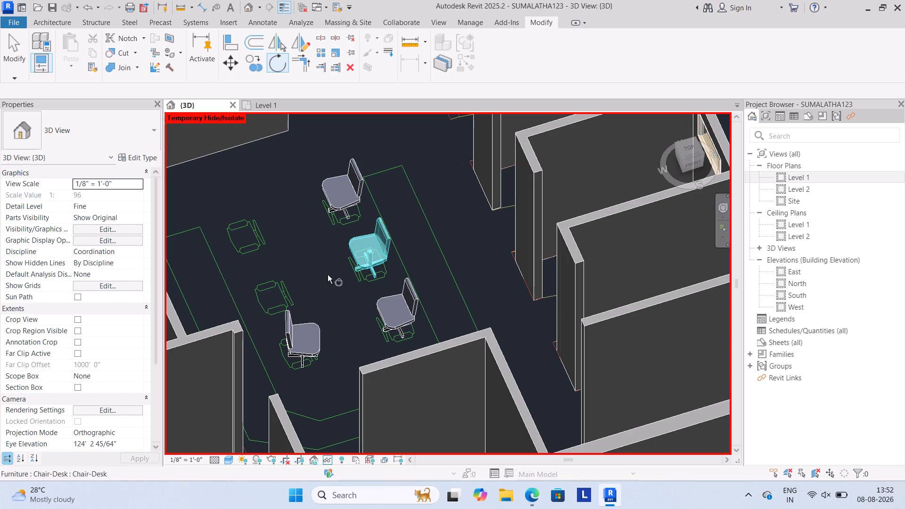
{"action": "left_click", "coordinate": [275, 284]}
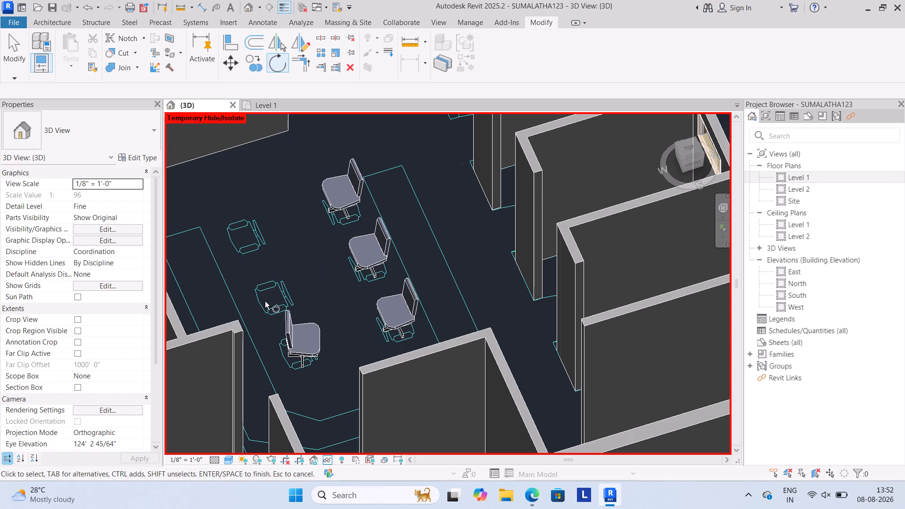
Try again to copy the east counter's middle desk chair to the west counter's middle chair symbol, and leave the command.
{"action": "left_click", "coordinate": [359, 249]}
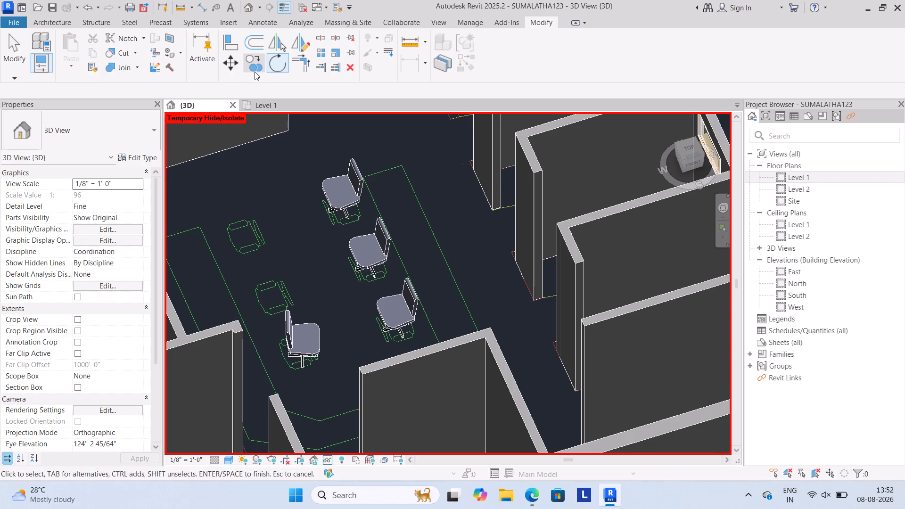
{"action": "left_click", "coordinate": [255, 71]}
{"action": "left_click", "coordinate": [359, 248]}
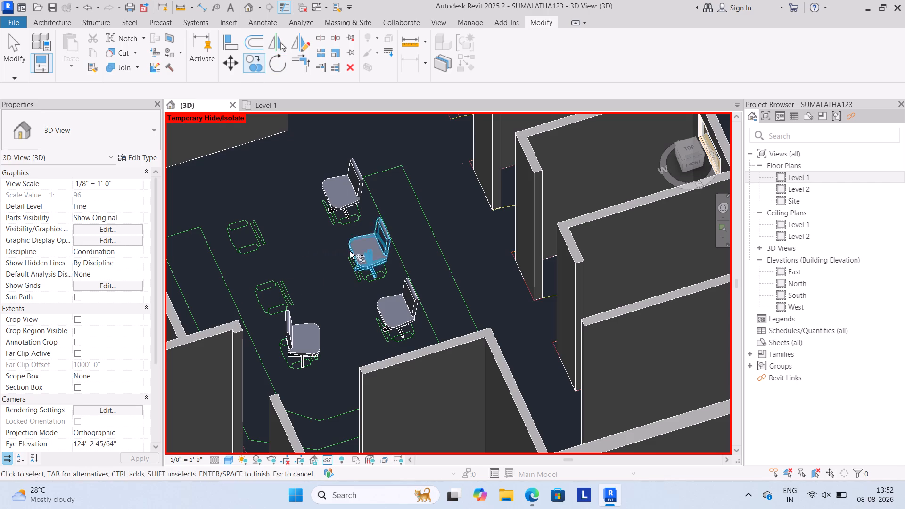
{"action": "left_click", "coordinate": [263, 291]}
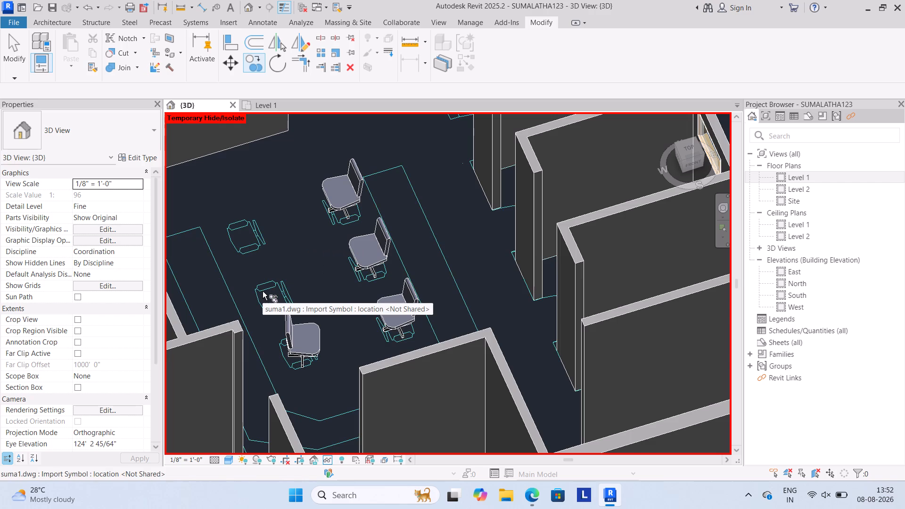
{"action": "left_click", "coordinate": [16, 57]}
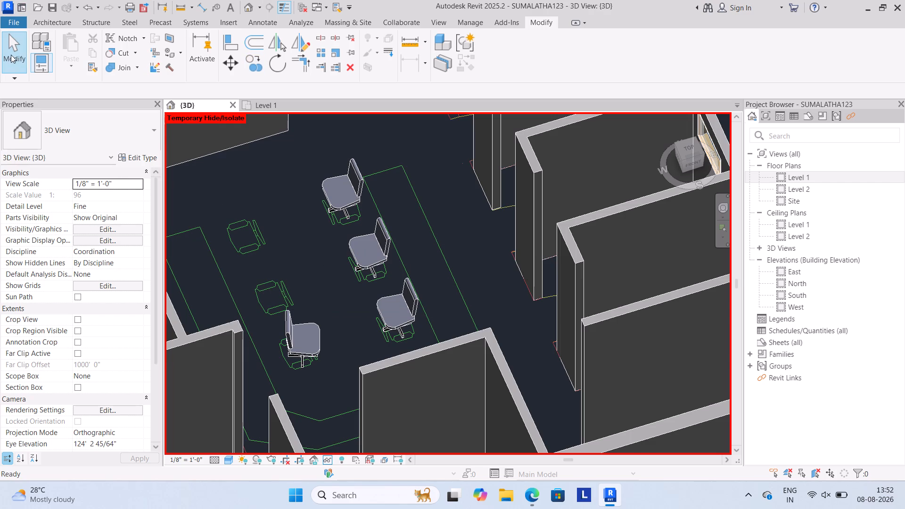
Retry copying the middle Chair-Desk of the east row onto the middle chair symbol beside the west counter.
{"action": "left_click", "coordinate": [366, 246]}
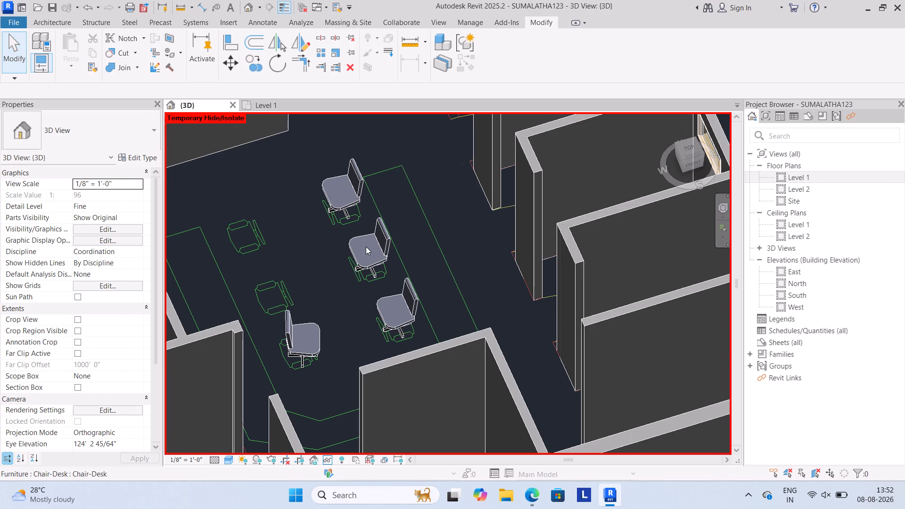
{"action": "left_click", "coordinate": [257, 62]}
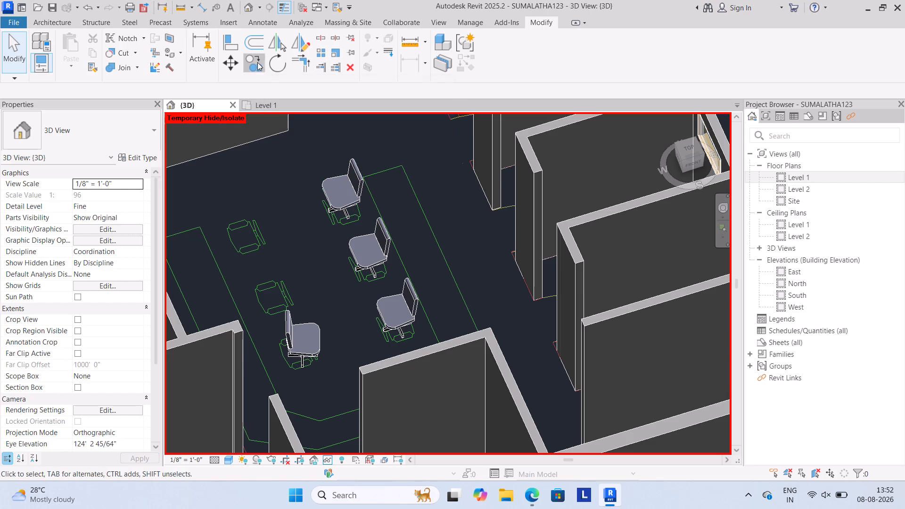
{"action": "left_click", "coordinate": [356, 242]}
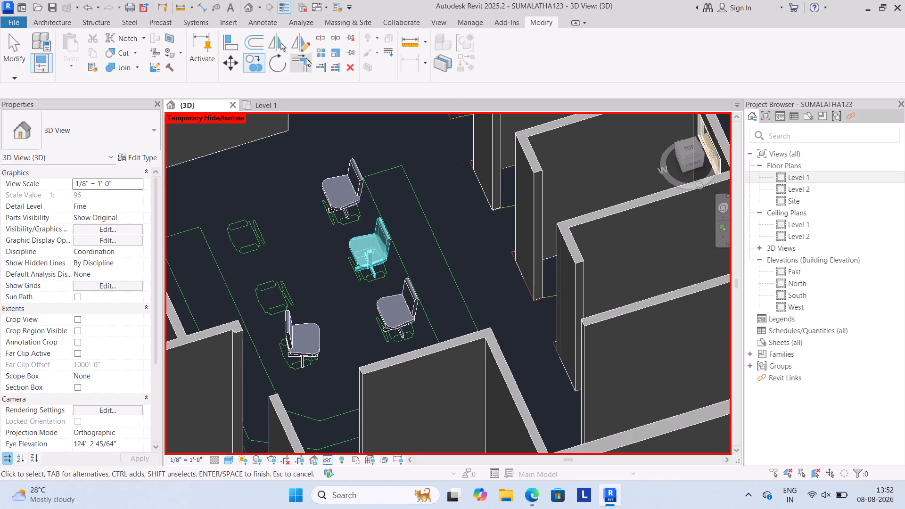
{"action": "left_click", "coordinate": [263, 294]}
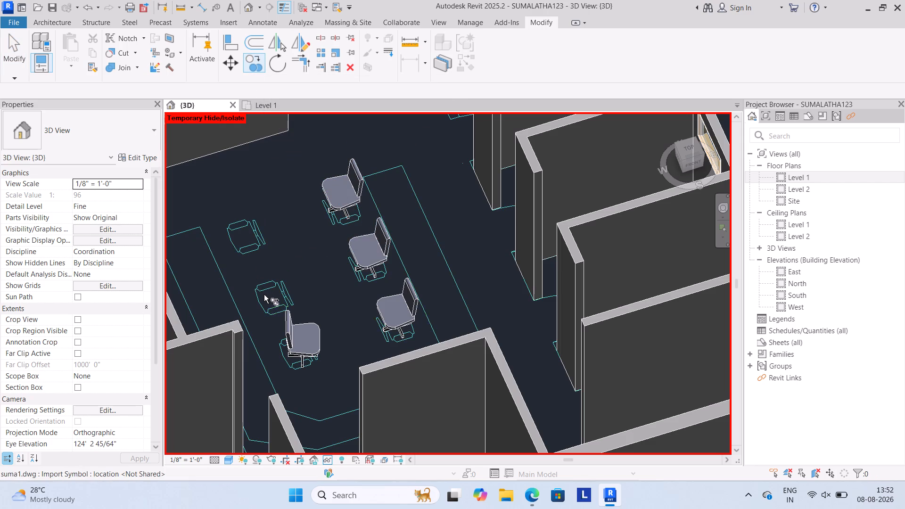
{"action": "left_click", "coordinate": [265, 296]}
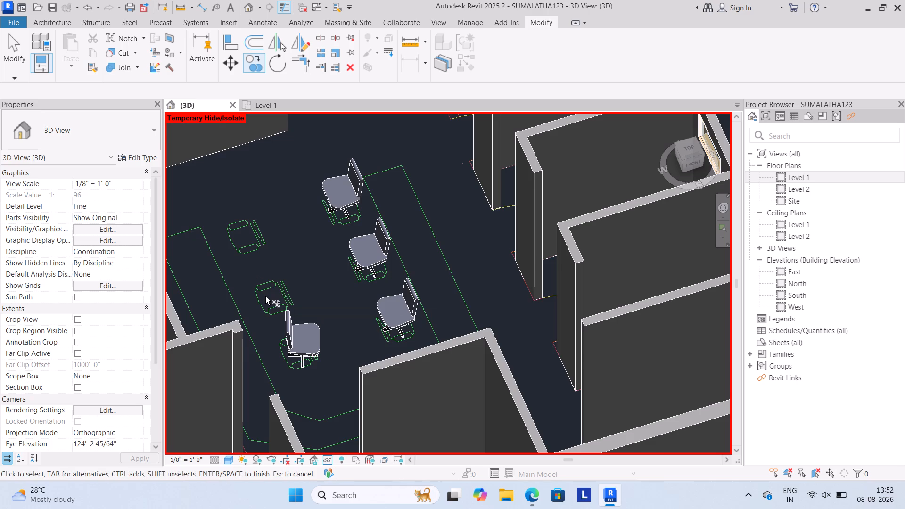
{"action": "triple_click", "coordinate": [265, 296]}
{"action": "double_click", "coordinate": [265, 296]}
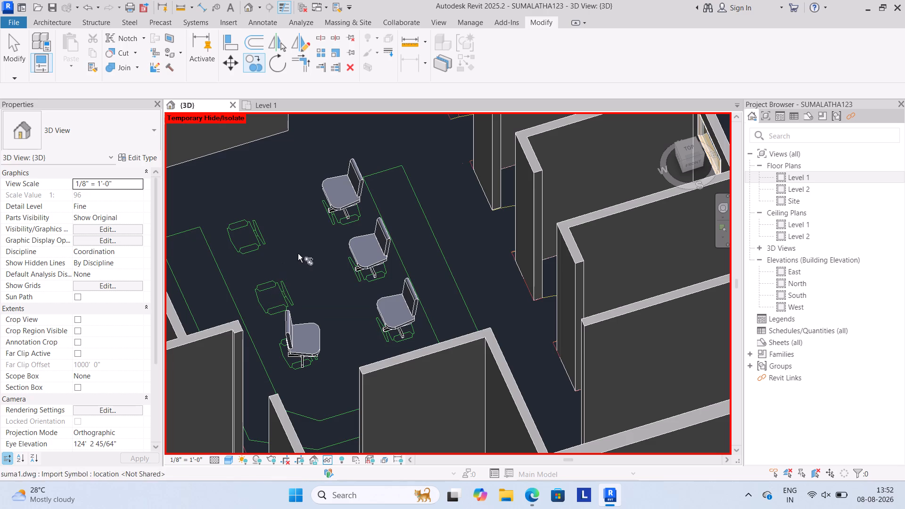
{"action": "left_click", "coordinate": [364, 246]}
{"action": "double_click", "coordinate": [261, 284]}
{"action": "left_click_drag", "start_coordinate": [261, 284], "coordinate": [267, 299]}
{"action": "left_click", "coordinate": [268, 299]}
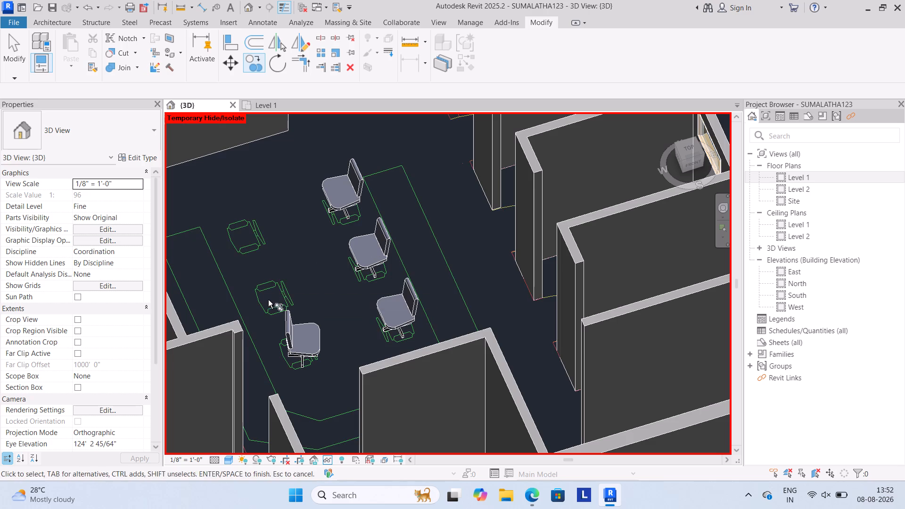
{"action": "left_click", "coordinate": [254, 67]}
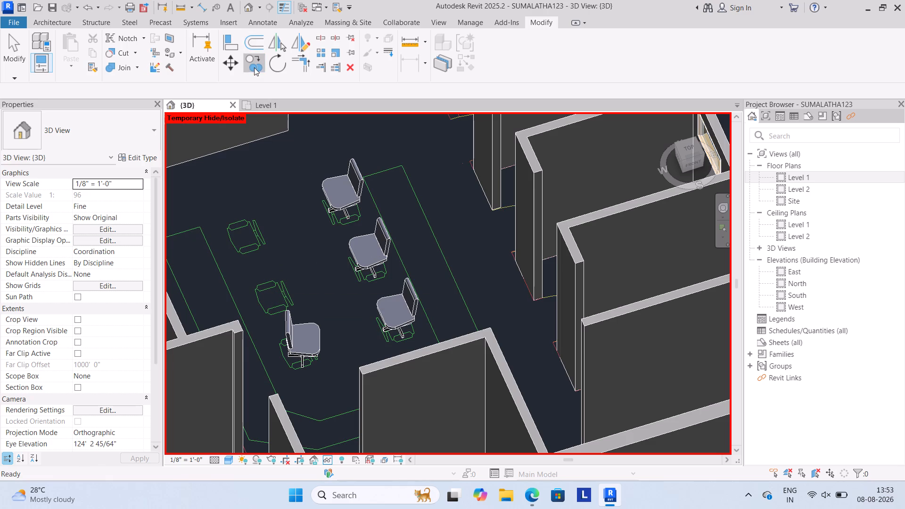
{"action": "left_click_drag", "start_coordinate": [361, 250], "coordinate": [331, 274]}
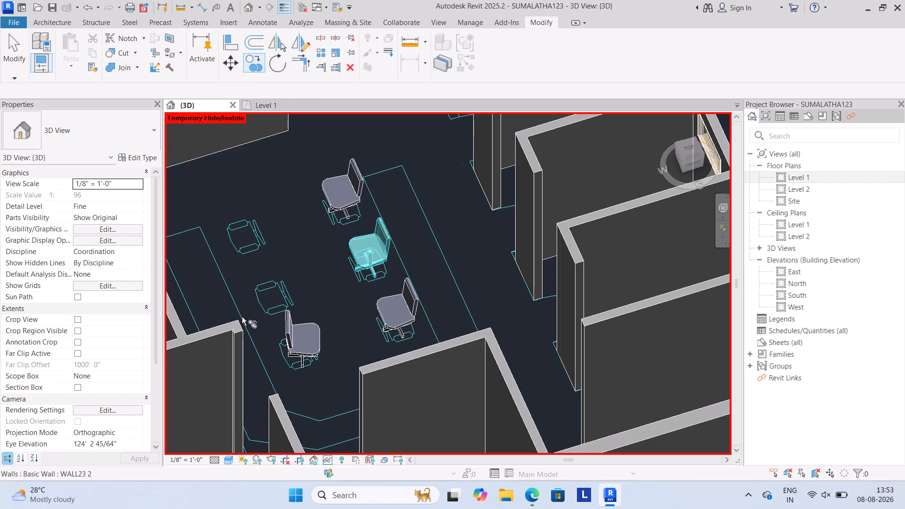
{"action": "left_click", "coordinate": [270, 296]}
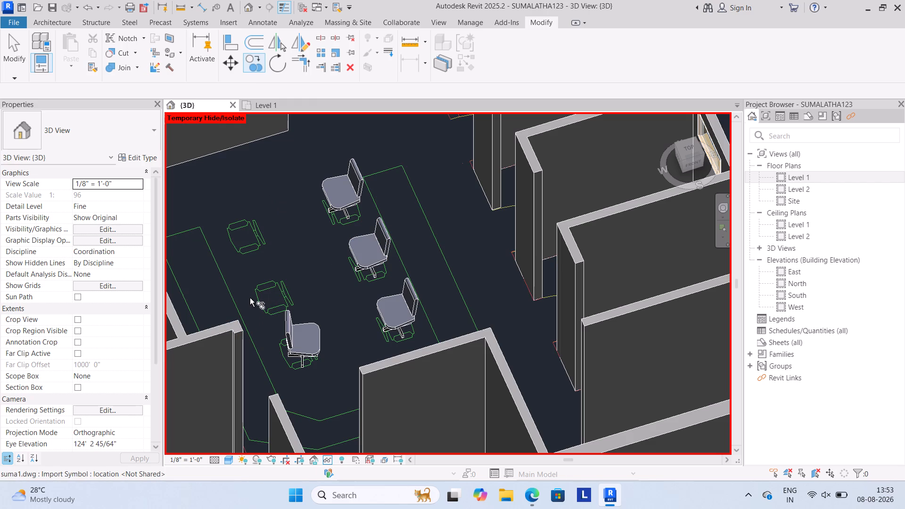
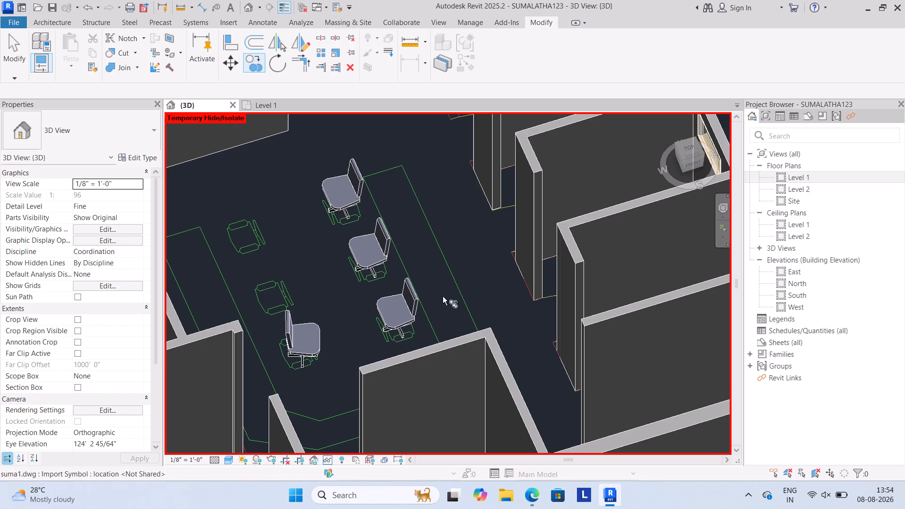
Copy the imported suma1.dwg plan about 7'-10" north, using the east row's middle desk chair as the start point.
{"action": "left_click", "coordinate": [11, 49]}
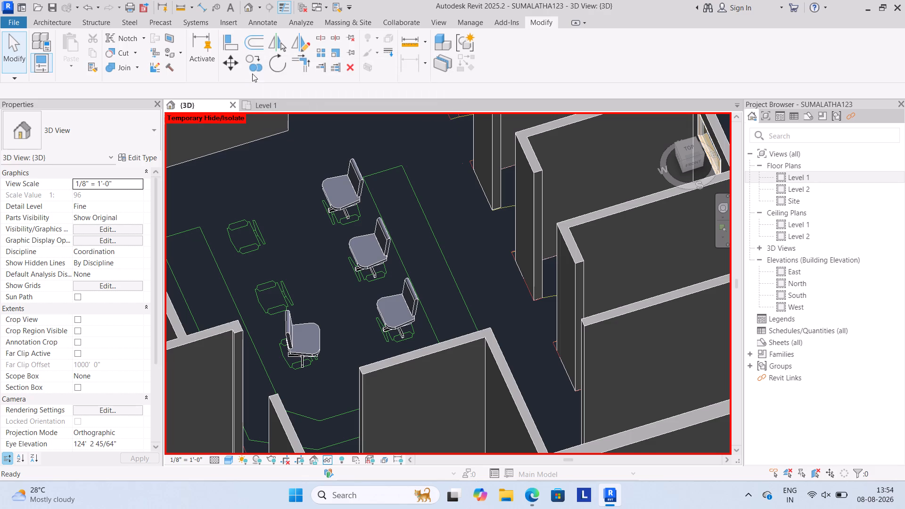
{"action": "left_click", "coordinate": [260, 64]}
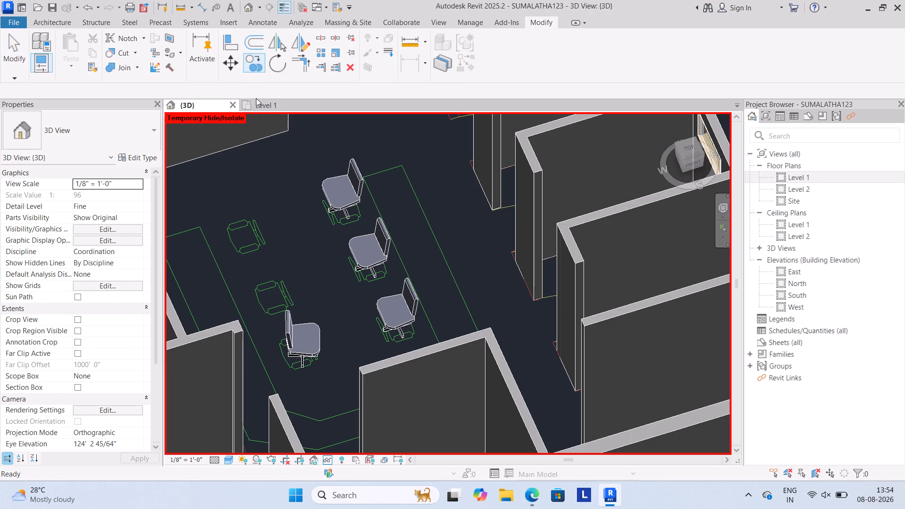
{"action": "left_click", "coordinate": [355, 251]}
{"action": "left_click", "coordinate": [270, 287]}
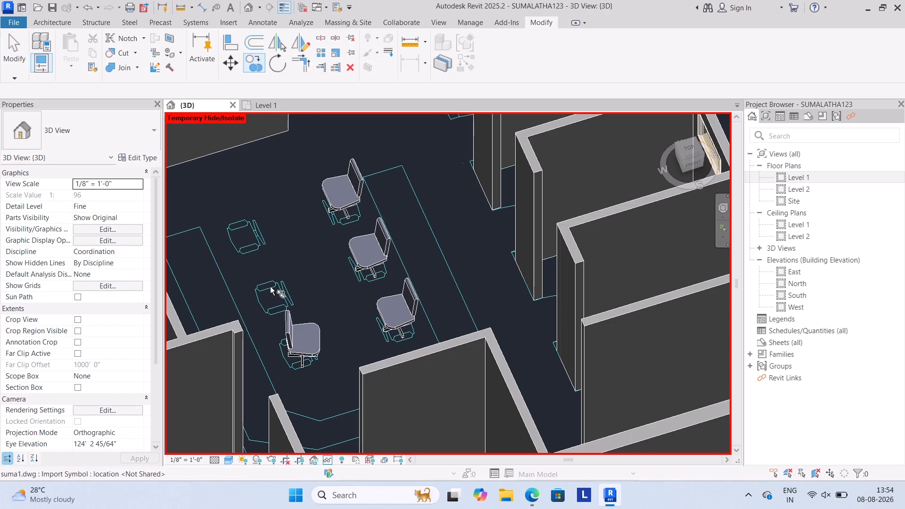
{"action": "left_click", "coordinate": [334, 190]}
{"action": "left_click", "coordinate": [235, 230]}
{"action": "left_click", "coordinate": [357, 254]}
{"action": "left_click", "coordinate": [262, 288]}
{"action": "left_click", "coordinate": [256, 63]}
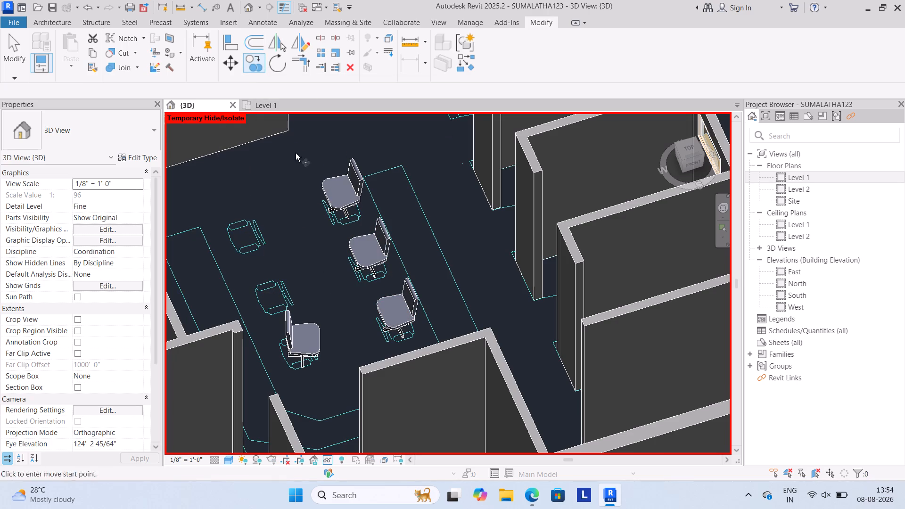
{"action": "left_click", "coordinate": [359, 237]}
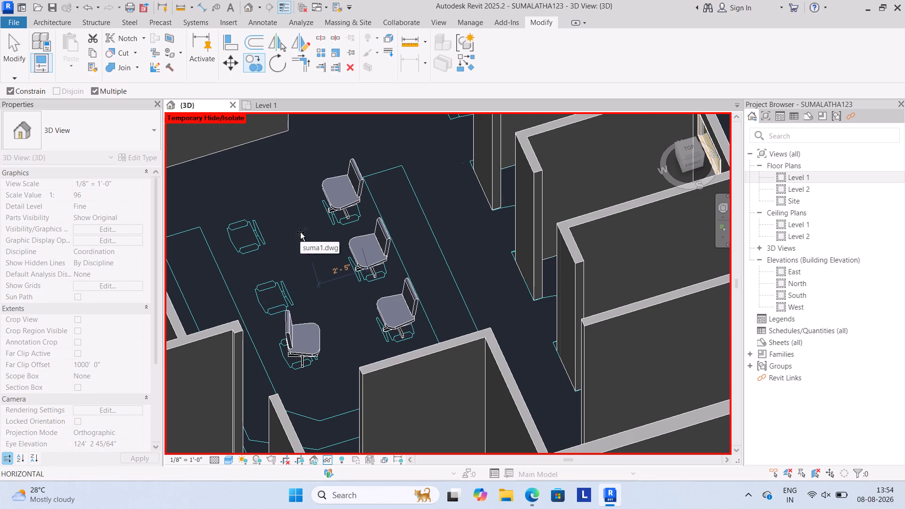
{"action": "type", "text": "HH"}
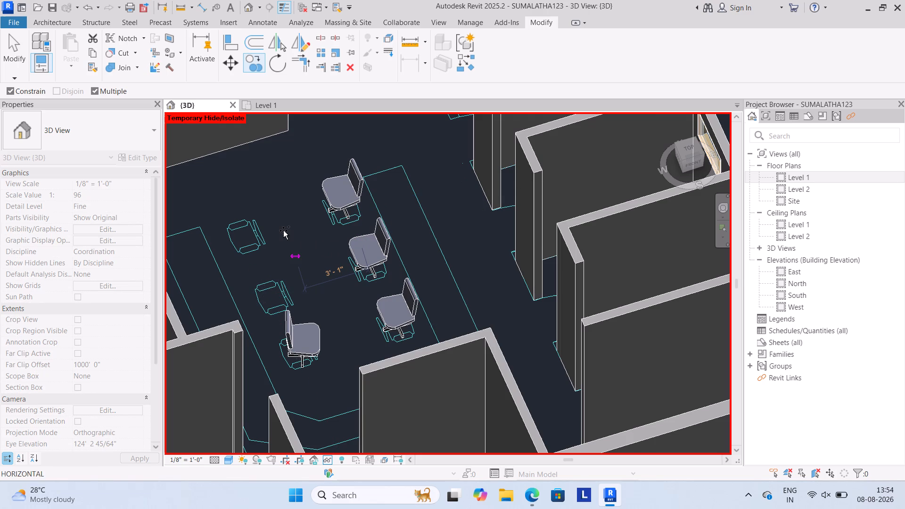
{"action": "type", "text": "HHHHH"}
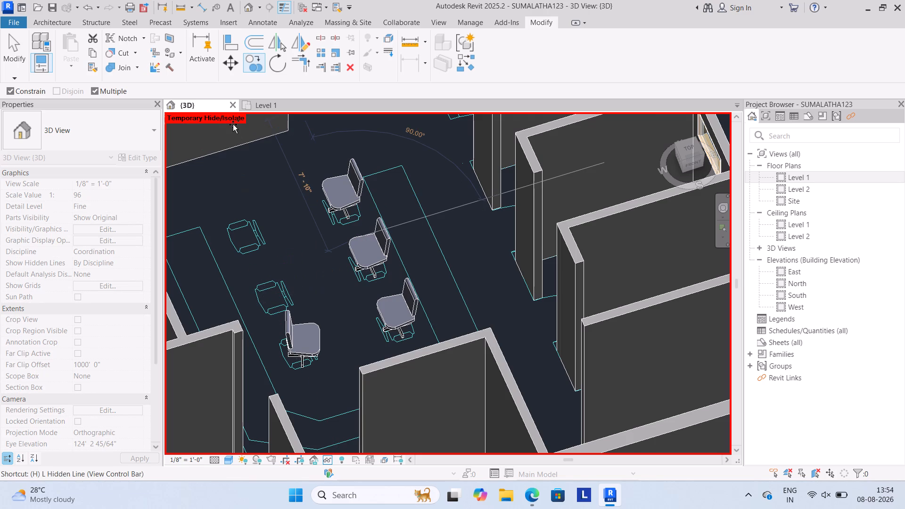
{"action": "left_click", "coordinate": [233, 123]}
{"action": "scroll", "coordinate": [277, 253], "scroll_direction": "down", "scroll_amount": 3}
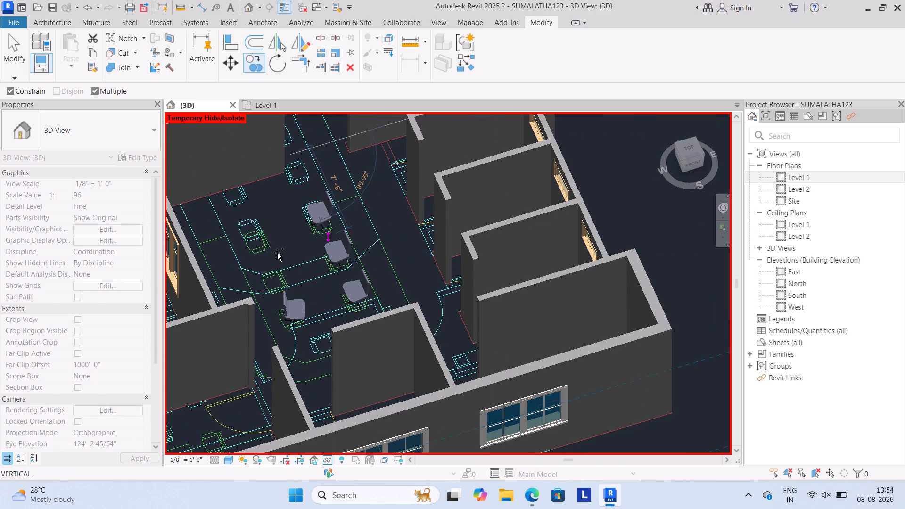
{"action": "scroll", "coordinate": [261, 245], "scroll_direction": "up", "scroll_amount": 3}
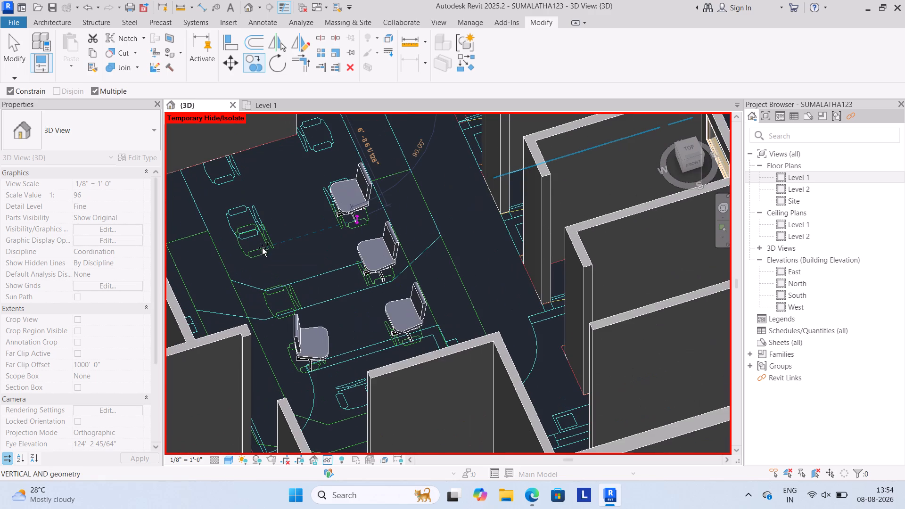
{"action": "key", "text": "Escape"}
Copy the selected suma1.dwg plan westward, from the east row's middle desk chair toward the west counter's middle chair symbol, and leave Copy.
{"action": "scroll", "coordinate": [264, 262], "scroll_direction": "down", "scroll_amount": 3}
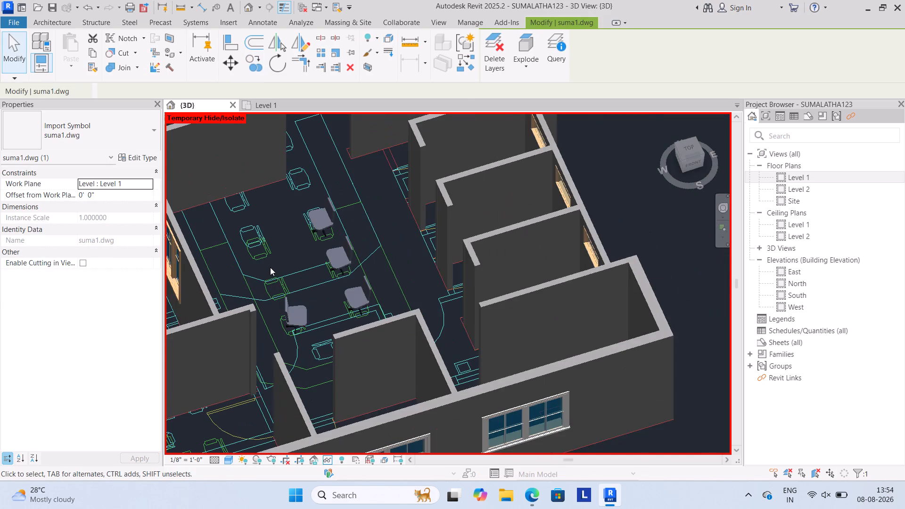
{"action": "scroll", "coordinate": [315, 254], "scroll_direction": "down", "scroll_amount": 3}
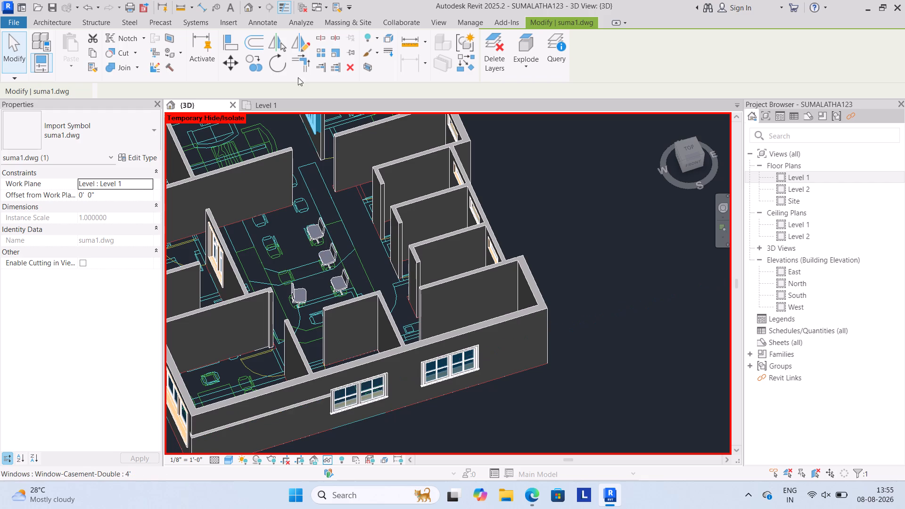
{"action": "left_click", "coordinate": [255, 61]}
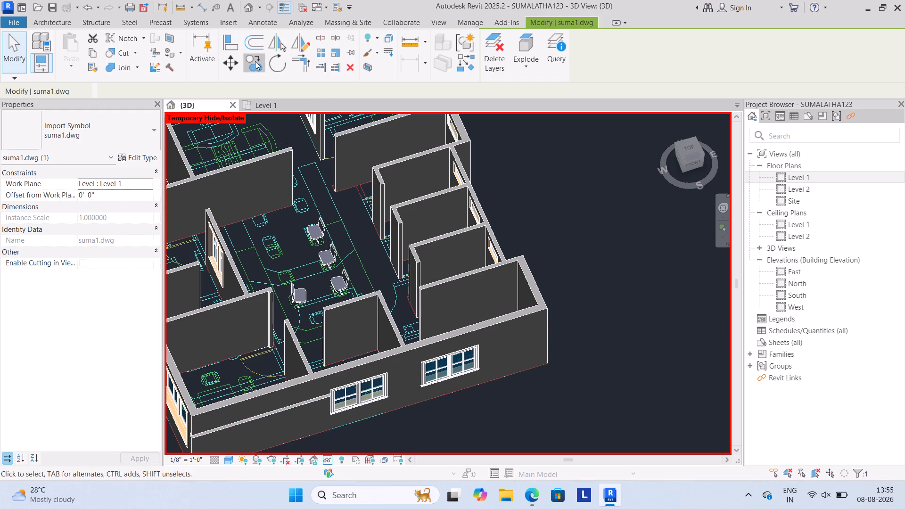
{"action": "left_click", "coordinate": [331, 256]}
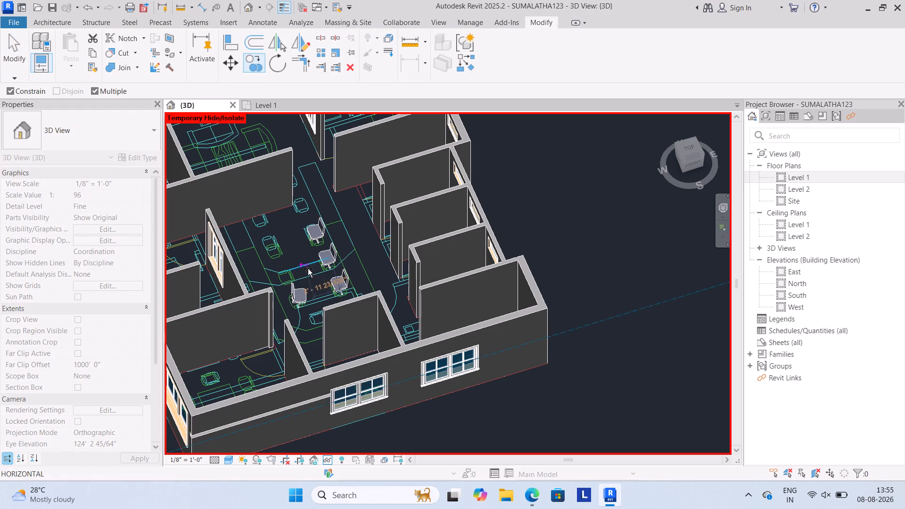
{"action": "left_click", "coordinate": [288, 281]}
{"action": "key", "text": "Escape"}
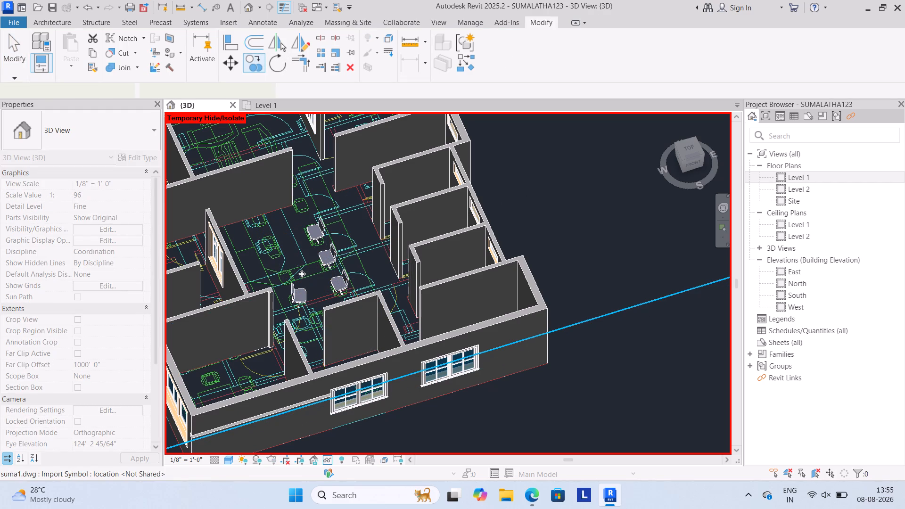
{"action": "key", "text": "Escape"}
{"action": "key", "text": "Escape"}
Switch to the Level 1 floor plan and examine the imported office drawing across the whole building.
{"action": "scroll", "coordinate": [296, 264], "scroll_direction": "down", "scroll_amount": 6}
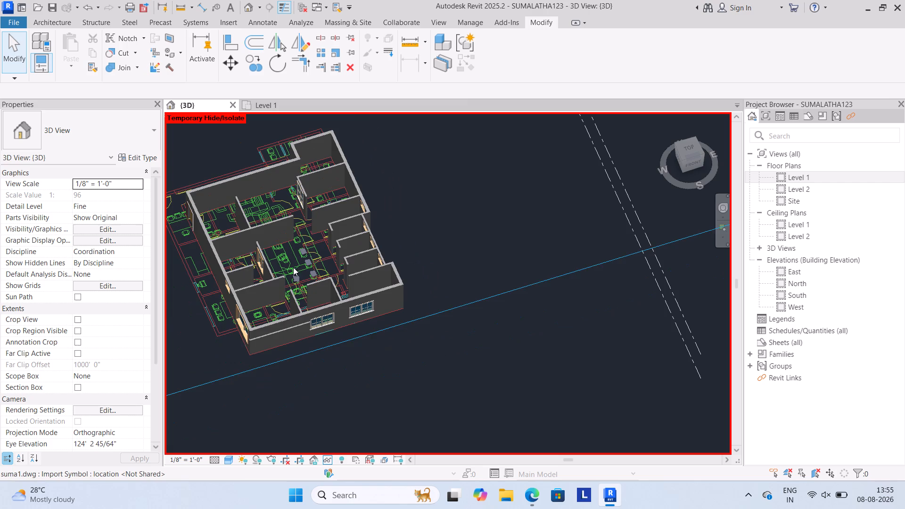
{"action": "left_click", "coordinate": [221, 101]}
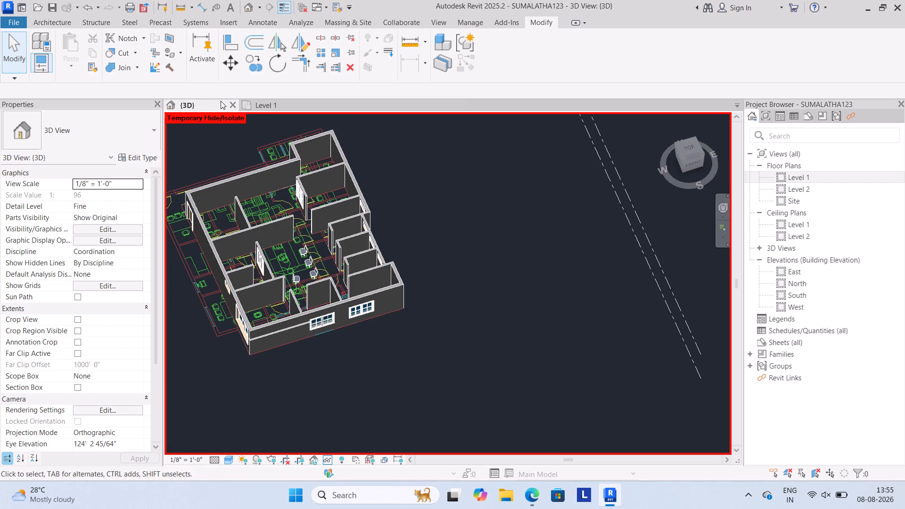
{"action": "double_click", "coordinate": [209, 105]}
{"action": "left_click", "coordinate": [265, 101]}
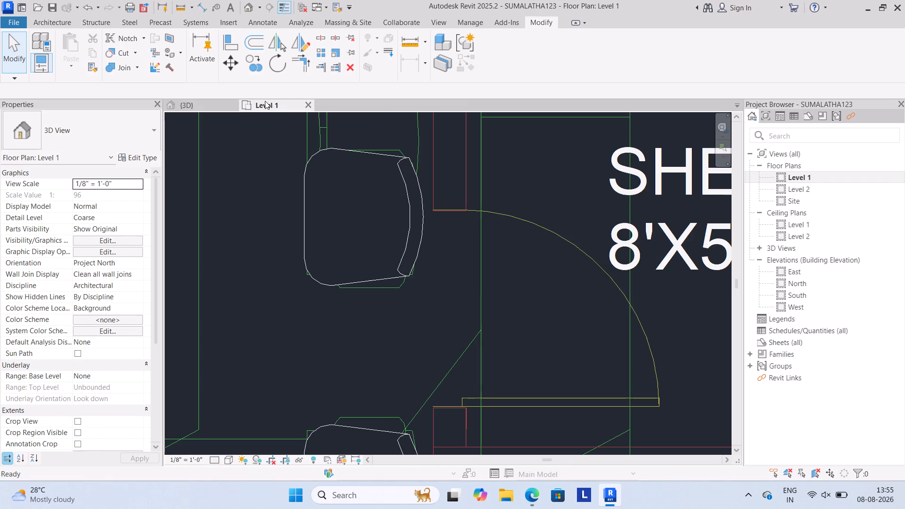
{"action": "scroll", "coordinate": [273, 185], "scroll_direction": "down", "scroll_amount": 10}
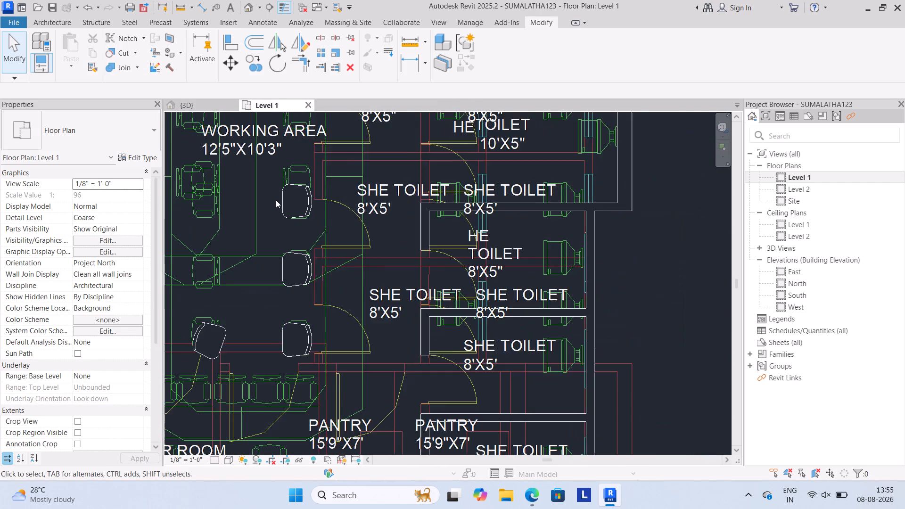
{"action": "scroll", "coordinate": [276, 200], "scroll_direction": "down", "scroll_amount": 8}
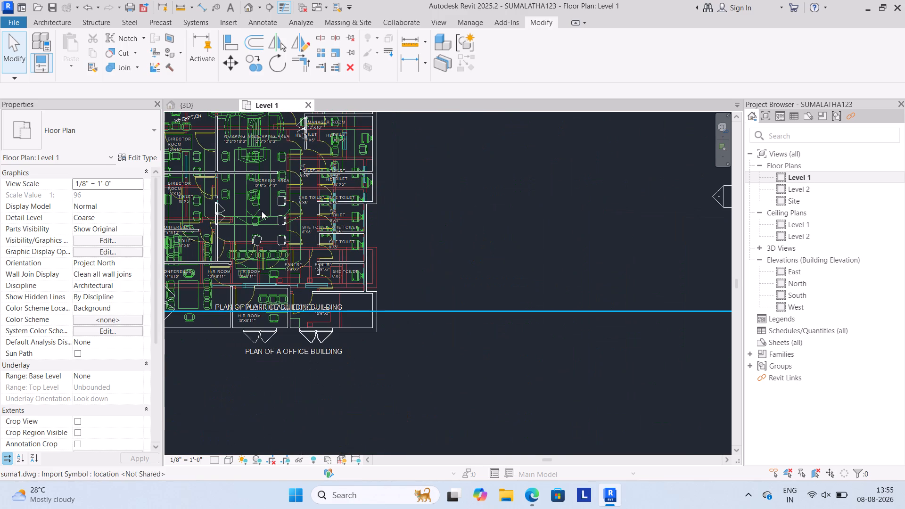
{"action": "middle_click_drag", "start_coordinate": [262, 211], "coordinate": [378, 296]}
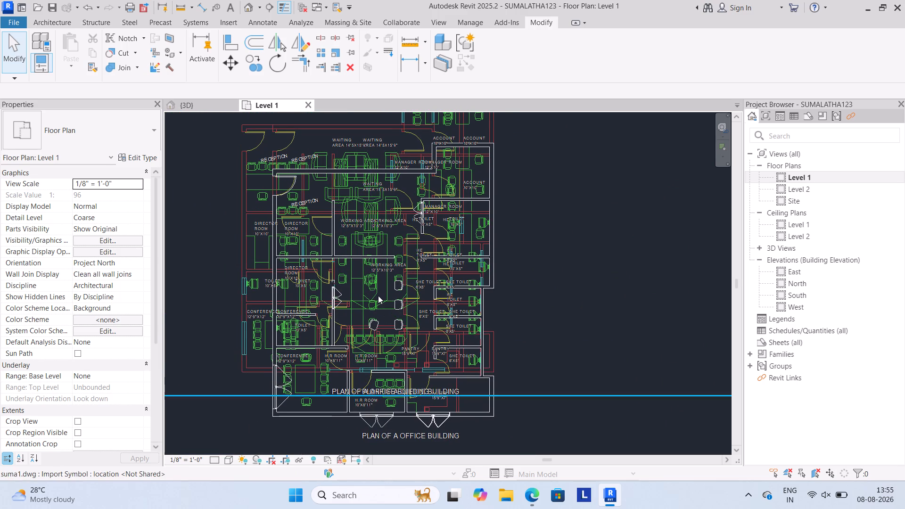